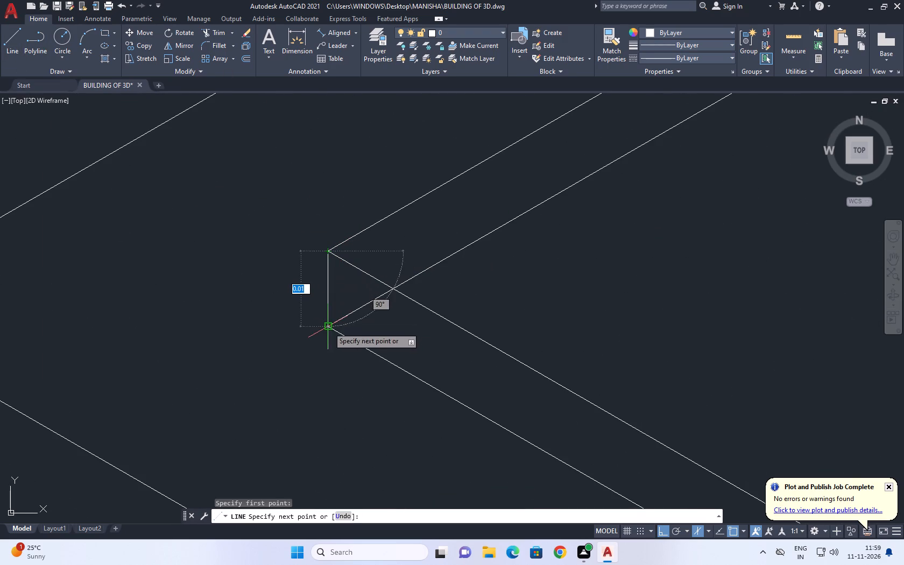
Finish the vertical edge line, about 0.01 long, joining the upper and lower outlines at the pillow's left corner.
{"action": "left_click", "coordinate": [328, 327]}
{"action": "right_click", "coordinate": [395, 218]}
{"action": "left_click", "coordinate": [419, 234]}
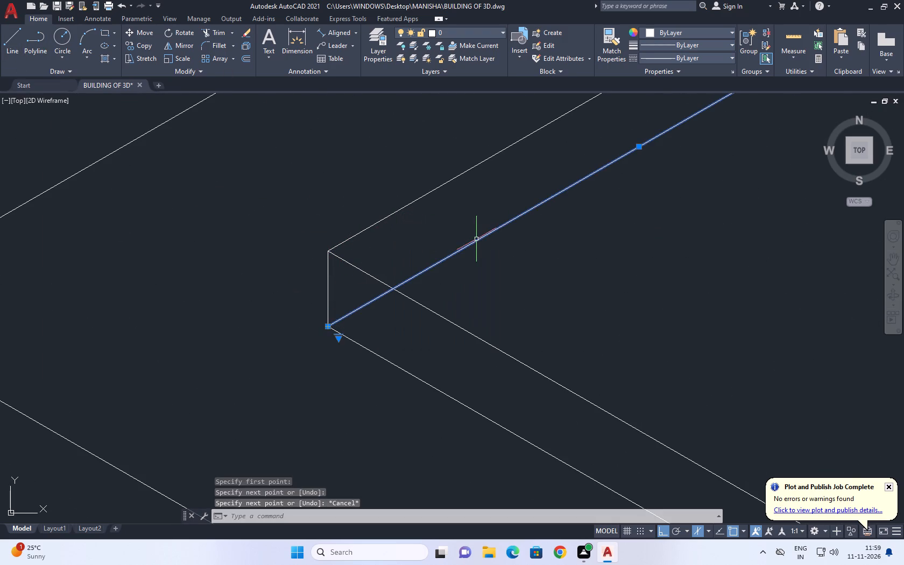
Erase the two hidden lower-outline lines along the pillow's back sides.
{"action": "left_click", "coordinate": [476, 239]}
{"action": "right_click", "coordinate": [463, 206]}
{"action": "left_click", "coordinate": [496, 289]}
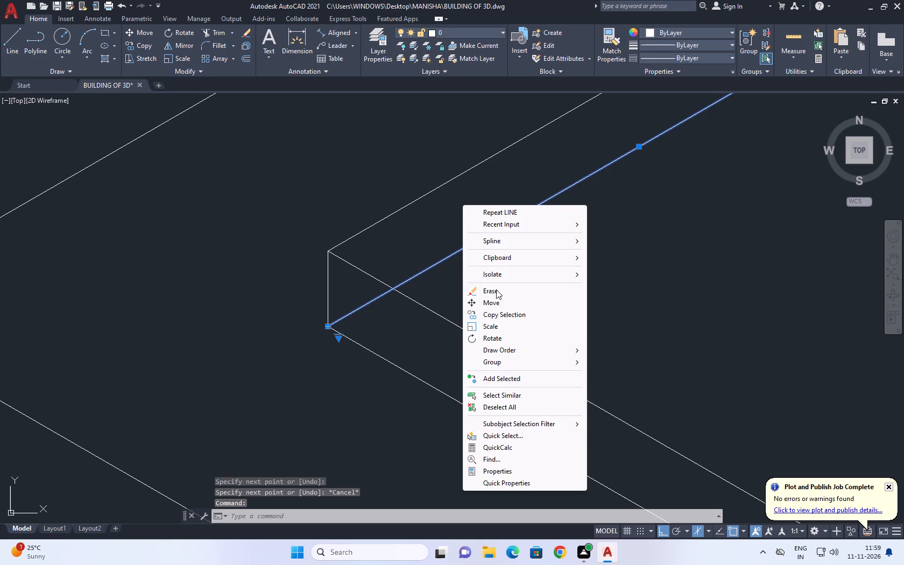
{"action": "scroll", "coordinate": [393, 260], "scroll_direction": "down", "scroll_amount": 4}
{"action": "middle_click_drag", "start_coordinate": [515, 239], "coordinate": [518, 250]}
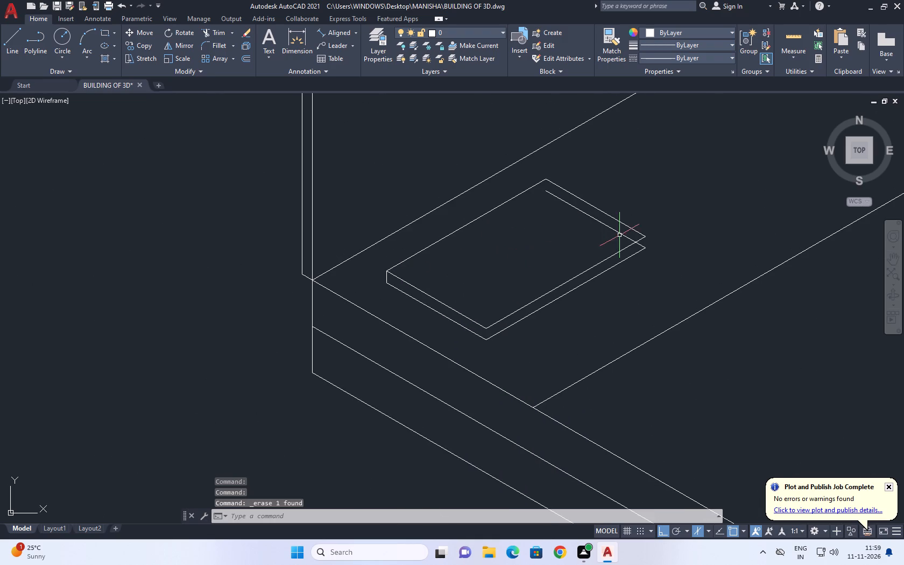
{"action": "left_click", "coordinate": [619, 233]}
{"action": "right_click", "coordinate": [644, 163]}
{"action": "left_click", "coordinate": [674, 230]}
Draw a vertical line joining the upper and lower outlines at the pillow's right corner.
{"action": "left_click", "coordinate": [14, 47]}
{"action": "scroll", "coordinate": [606, 239], "scroll_direction": "up", "scroll_amount": 1}
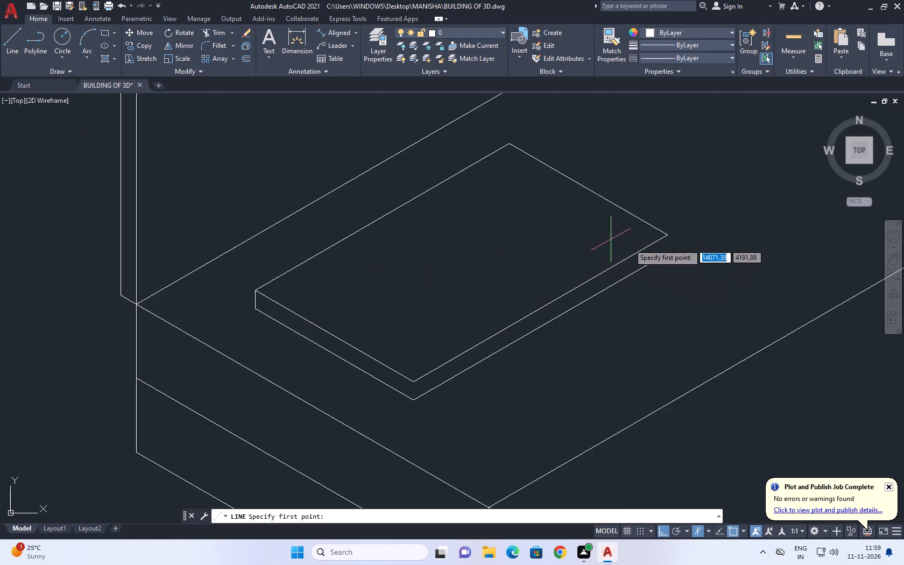
{"action": "scroll", "coordinate": [635, 244], "scroll_direction": "up", "scroll_amount": 1}
{"action": "left_click", "coordinate": [672, 224]}
{"action": "left_click", "coordinate": [674, 255]}
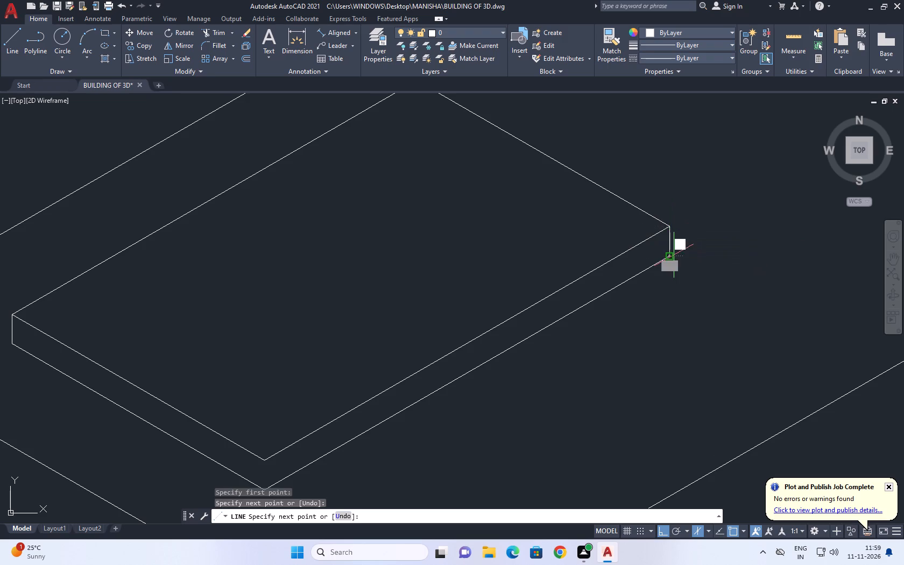
{"action": "right_click", "coordinate": [682, 176]}
{"action": "left_click", "coordinate": [722, 192]}
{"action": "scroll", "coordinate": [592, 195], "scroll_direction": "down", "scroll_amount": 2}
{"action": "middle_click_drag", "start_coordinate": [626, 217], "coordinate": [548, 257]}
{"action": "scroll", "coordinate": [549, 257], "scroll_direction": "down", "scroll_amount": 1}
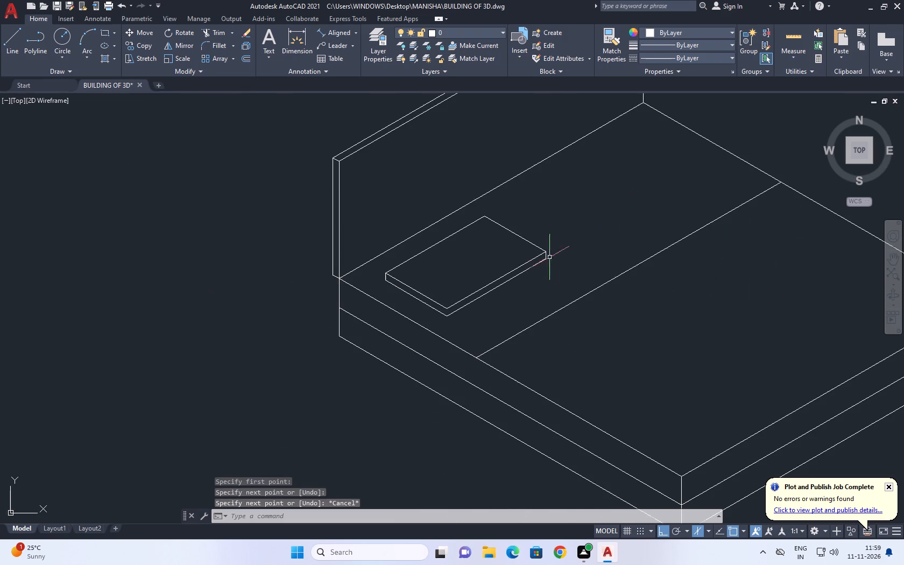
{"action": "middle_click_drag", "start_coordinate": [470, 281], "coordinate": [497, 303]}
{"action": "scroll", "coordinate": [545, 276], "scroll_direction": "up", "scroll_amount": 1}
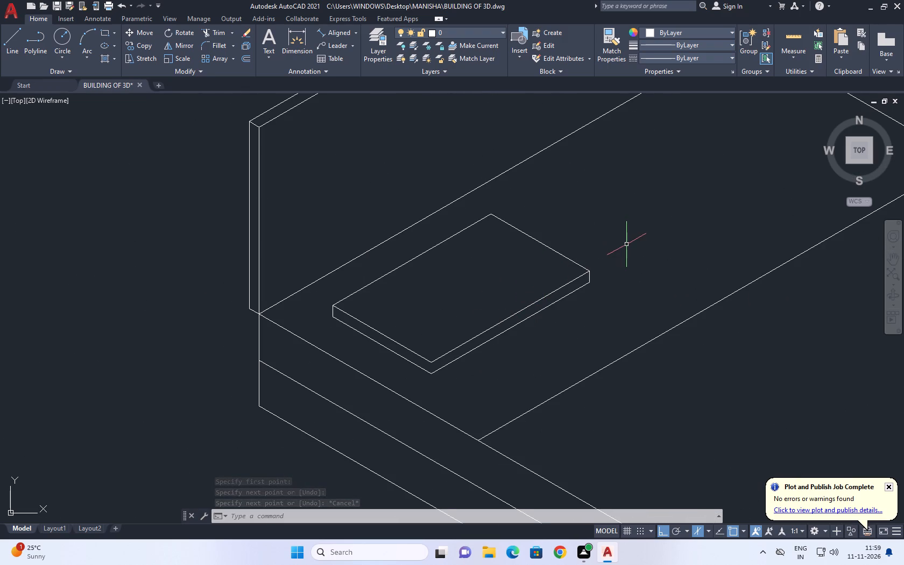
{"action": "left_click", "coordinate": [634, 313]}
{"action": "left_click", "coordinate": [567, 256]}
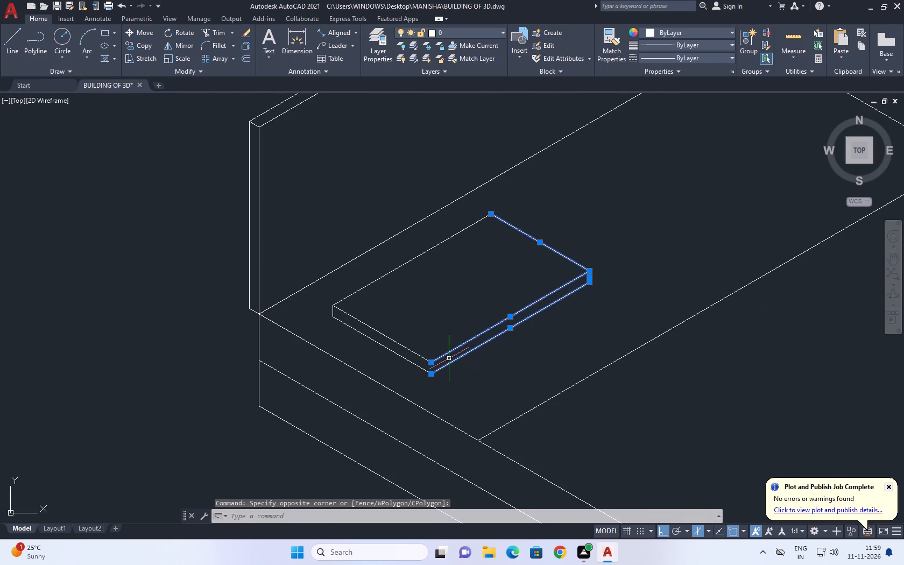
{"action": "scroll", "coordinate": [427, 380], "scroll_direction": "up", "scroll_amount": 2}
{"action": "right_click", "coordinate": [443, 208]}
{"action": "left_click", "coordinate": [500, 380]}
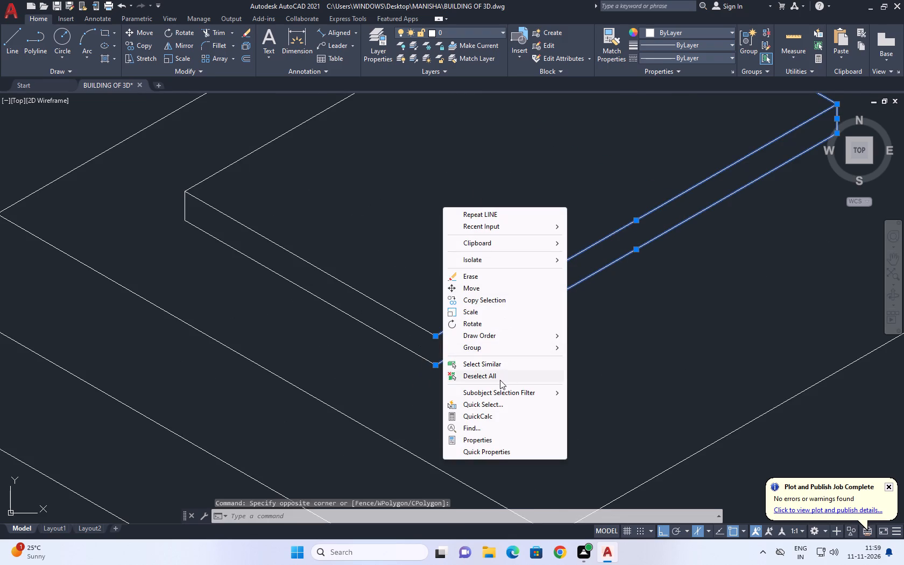
Draw a vertical line joining the lower and upper outlines at the pillow's front corner.
{"action": "left_click", "coordinate": [19, 45]}
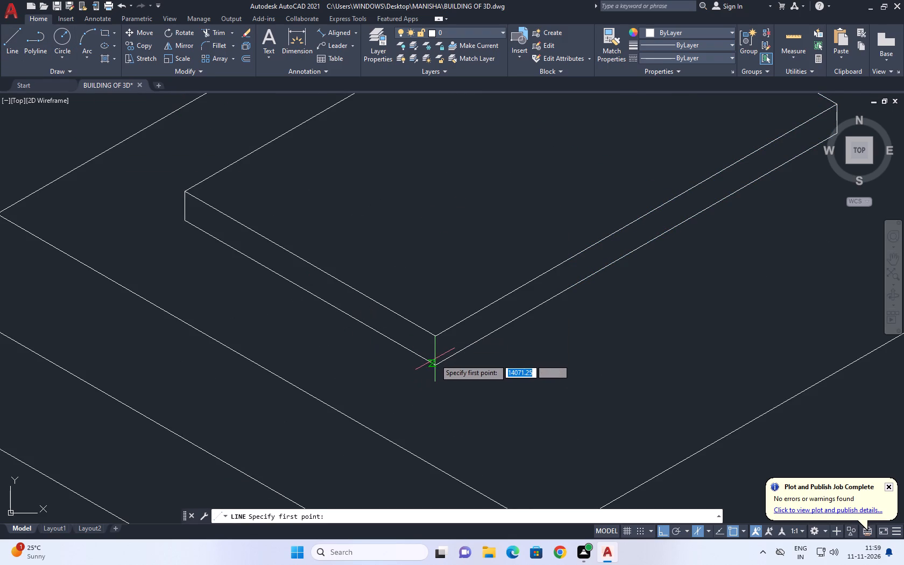
{"action": "left_click", "coordinate": [434, 365]}
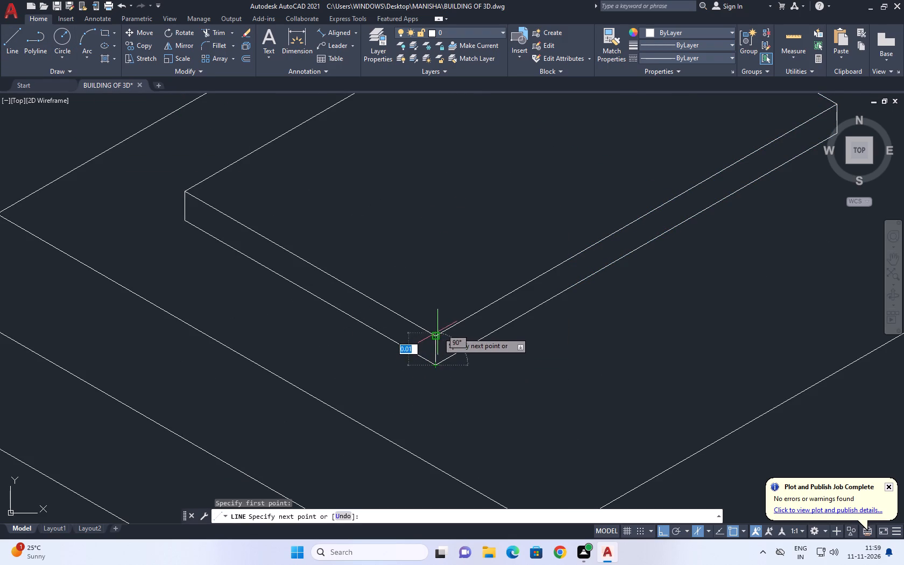
{"action": "left_click", "coordinate": [437, 335]}
{"action": "right_click", "coordinate": [439, 241]}
{"action": "left_click", "coordinate": [471, 259]}
Copy all of the pillow's lines parallel to the headboard to place a second pillow on the bed's other half.
{"action": "scroll", "coordinate": [468, 262], "scroll_direction": "down", "scroll_amount": 3}
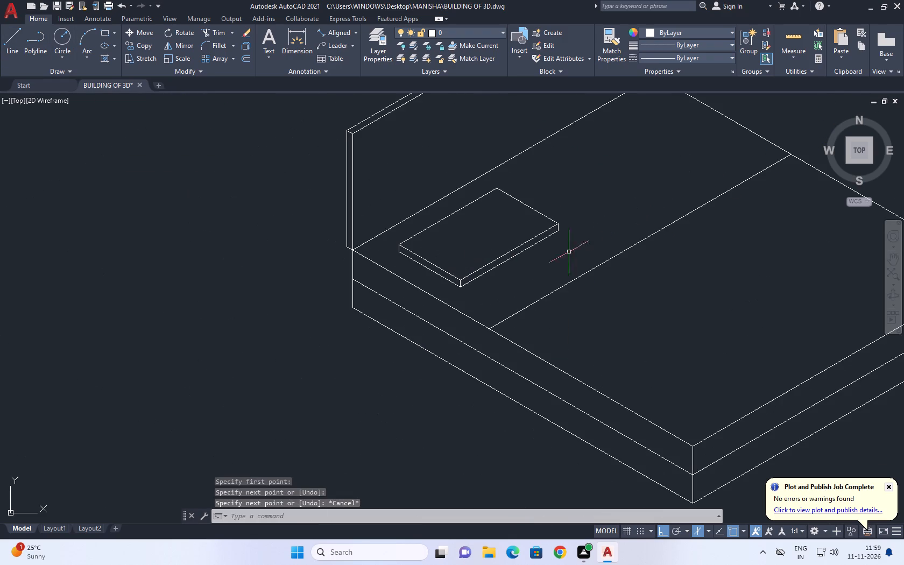
{"action": "left_click", "coordinate": [587, 220]}
{"action": "left_click_drag", "start_coordinate": [527, 249], "coordinate": [525, 254]}
{"action": "scroll", "coordinate": [467, 307], "scroll_direction": "up", "scroll_amount": 3}
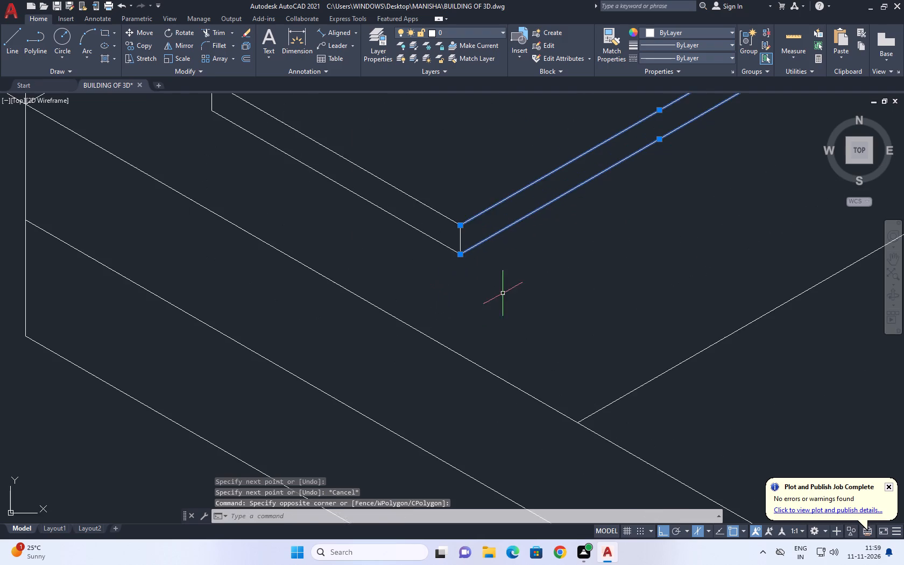
{"action": "left_click_drag", "start_coordinate": [505, 295], "coordinate": [479, 251]}
{"action": "left_click", "coordinate": [412, 164]}
{"action": "middle_click_drag", "start_coordinate": [432, 171], "coordinate": [458, 344]}
{"action": "left_click_drag", "start_coordinate": [373, 200], "coordinate": [341, 198]}
{"action": "left_click", "coordinate": [309, 189]}
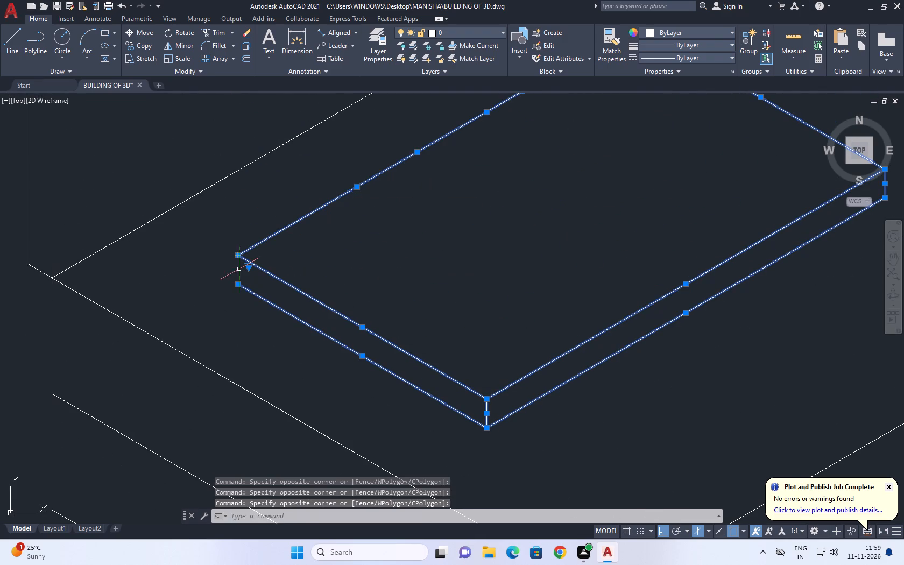
{"action": "left_click_drag", "start_coordinate": [220, 229], "coordinate": [226, 241]}
{"action": "left_click", "coordinate": [287, 331]}
{"action": "scroll", "coordinate": [325, 287], "scroll_direction": "down", "scroll_amount": 3}
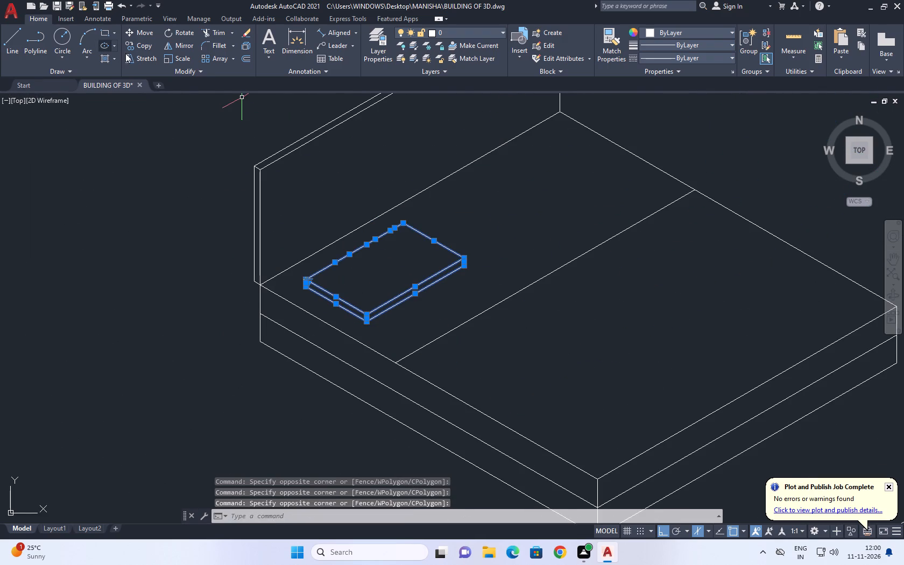
{"action": "left_click", "coordinate": [143, 45]}
{"action": "left_click_drag", "start_coordinate": [371, 329], "coordinate": [363, 331]}
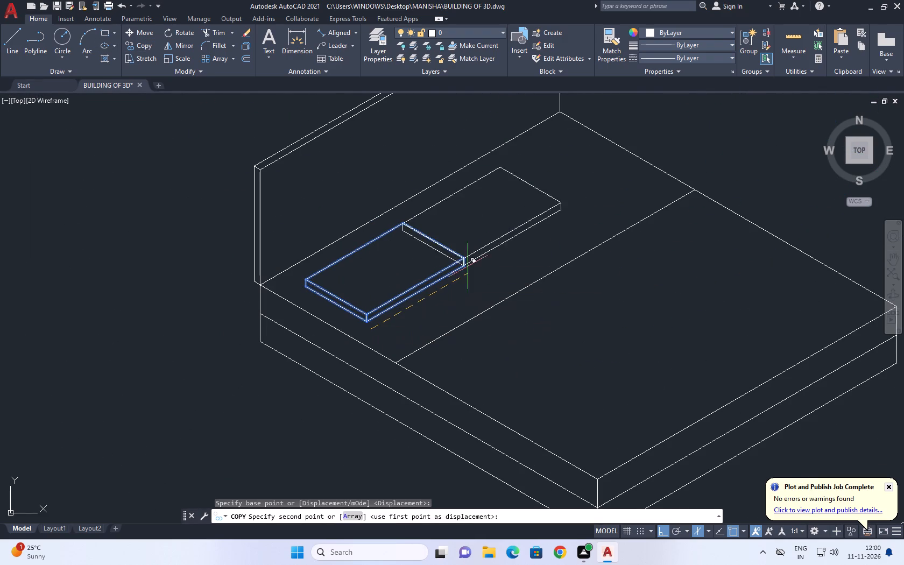
{"action": "left_click", "coordinate": [524, 237]}
{"action": "right_click", "coordinate": [614, 187]}
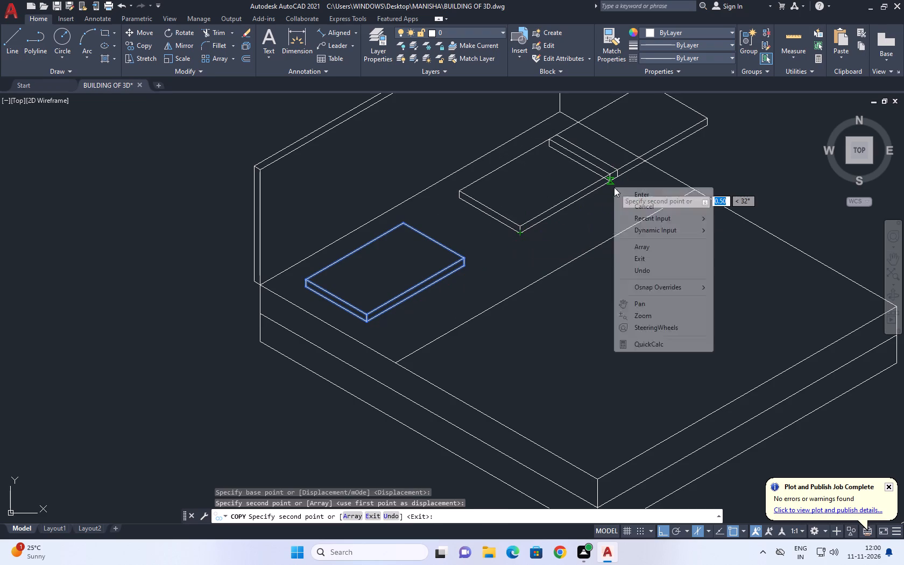
{"action": "left_click", "coordinate": [647, 204]}
Move the line across the mattress top about 0.08 toward the pillows at 150°, using the left isoplane.
{"action": "middle_click_drag", "start_coordinate": [533, 214], "coordinate": [535, 270]}
{"action": "left_click_drag", "start_coordinate": [560, 348], "coordinate": [553, 340]}
{"action": "left_click", "coordinate": [539, 323]}
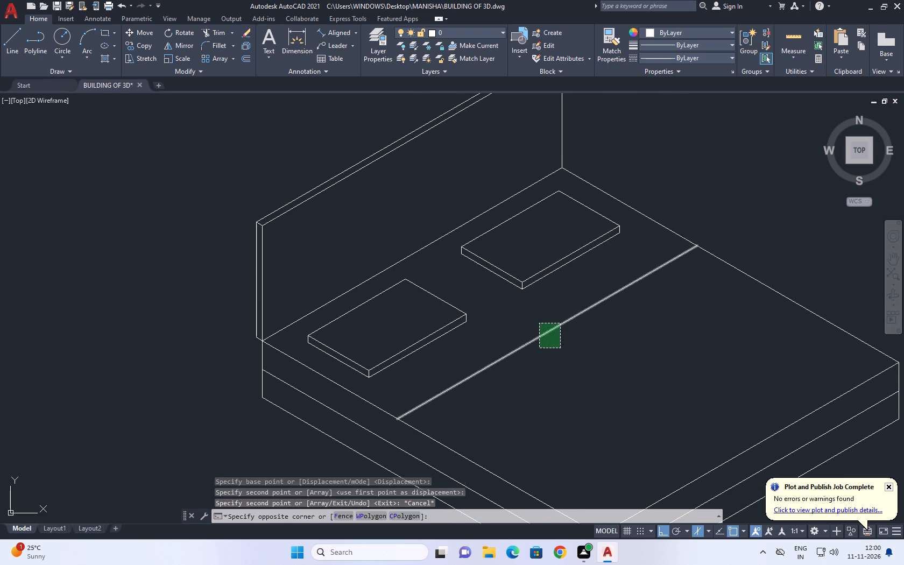
{"action": "left_click", "coordinate": [149, 32]}
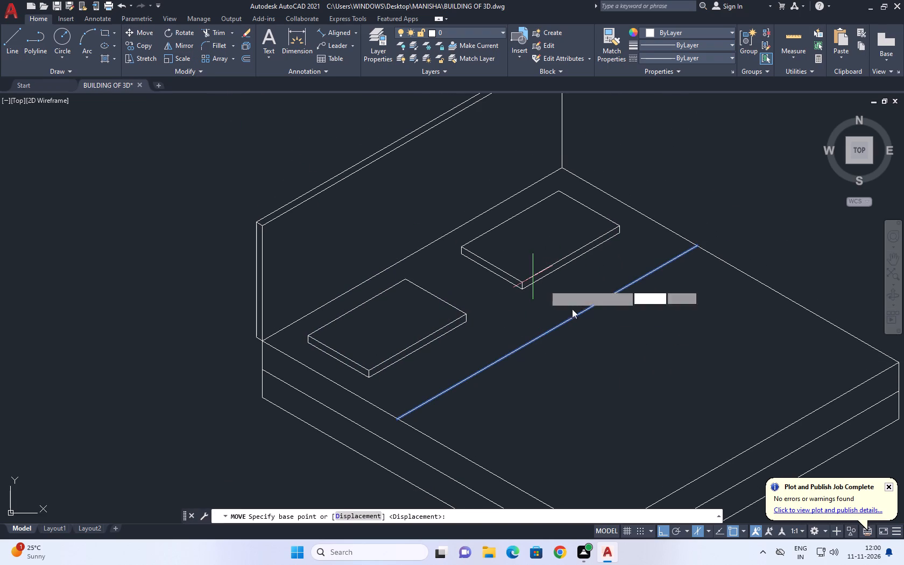
{"action": "left_click", "coordinate": [651, 365]}
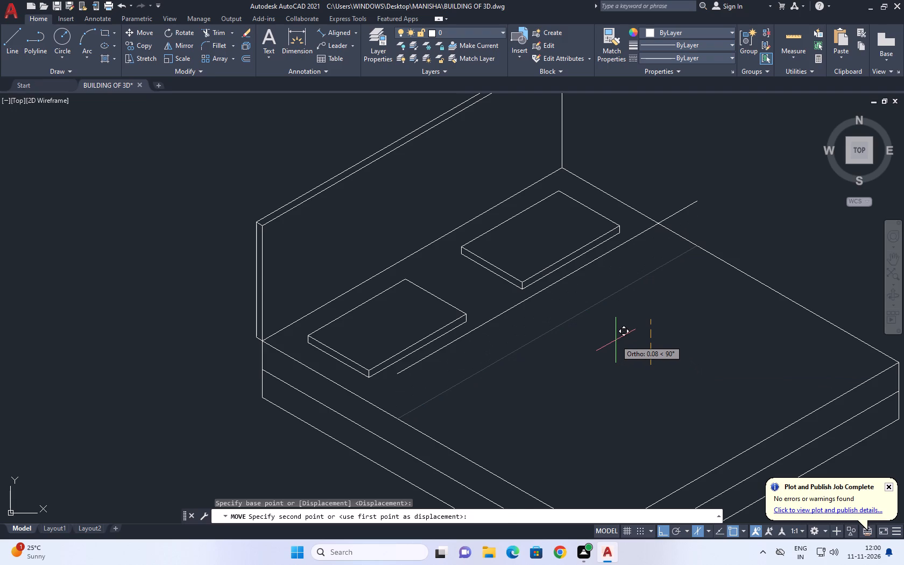
{"action": "key", "text": "F5"}
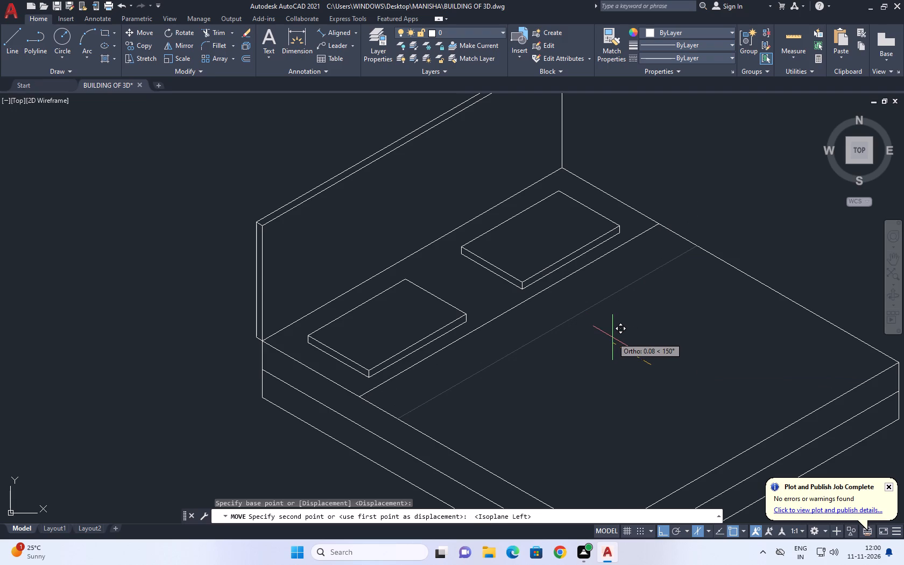
{"action": "left_click", "coordinate": [611, 336]}
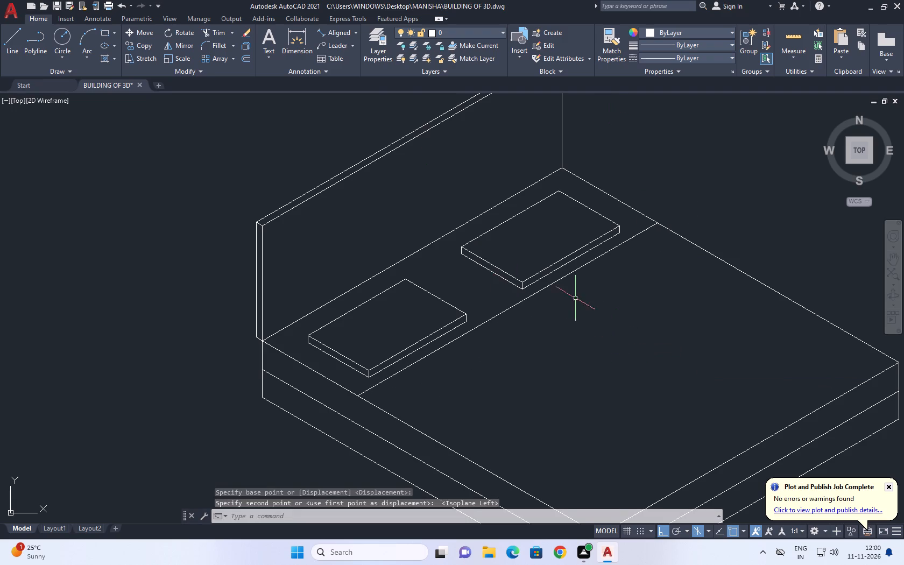
Copy the line across the mattress about 0.06 toward the foot of the bed at 330°.
{"action": "middle_click_drag", "start_coordinate": [589, 302], "coordinate": [479, 196]}
{"action": "left_click", "coordinate": [379, 211]}
{"action": "left_click", "coordinate": [378, 231]}
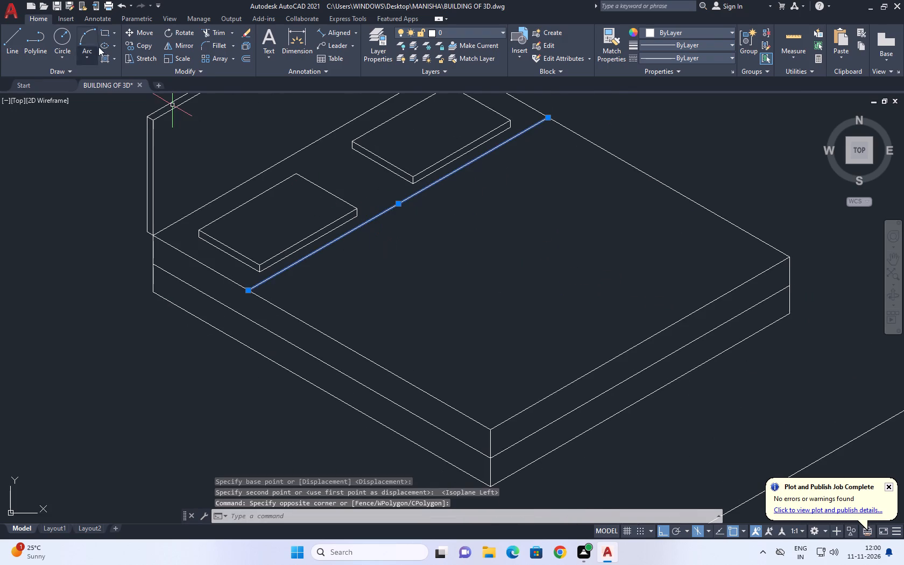
{"action": "left_click", "coordinate": [141, 44]}
{"action": "left_click", "coordinate": [362, 251]}
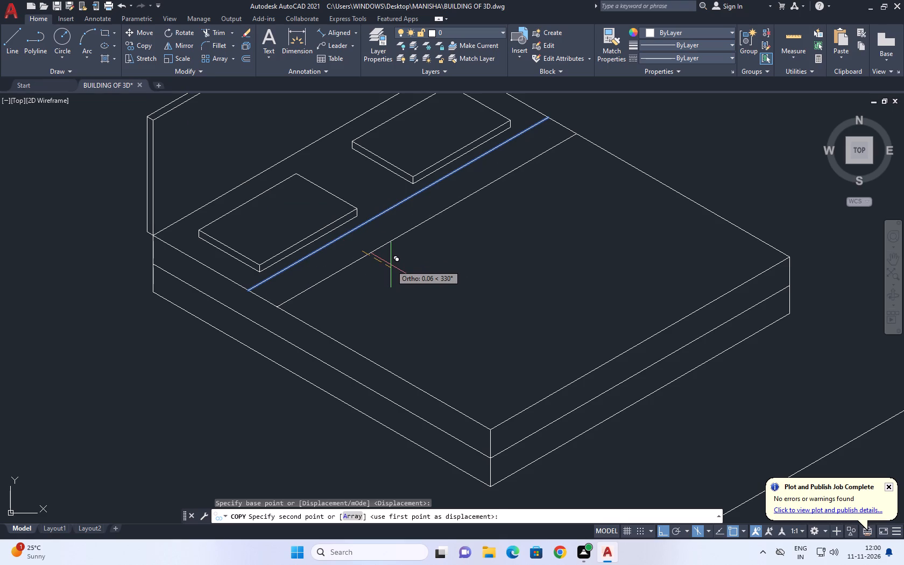
{"action": "left_click", "coordinate": [391, 265]}
{"action": "right_click", "coordinate": [491, 258]}
{"action": "left_click", "coordinate": [522, 275]}
Examine the bed with its pillows and double fold line, and its placement within the surrounding room.
{"action": "middle_click_drag", "start_coordinate": [265, 277], "coordinate": [448, 242]}
{"action": "scroll", "coordinate": [448, 235], "scroll_direction": "down", "scroll_amount": 2}
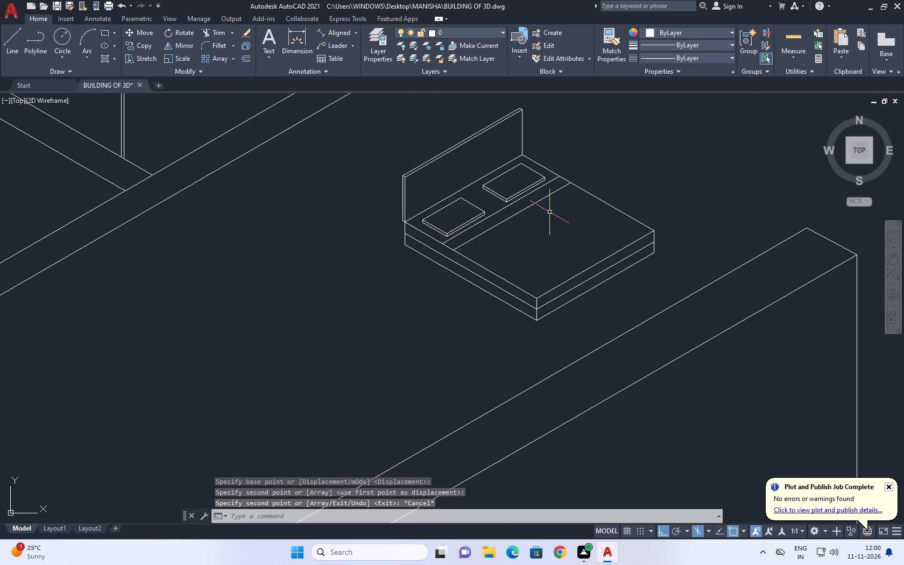
{"action": "middle_click_drag", "start_coordinate": [549, 212], "coordinate": [533, 267]}
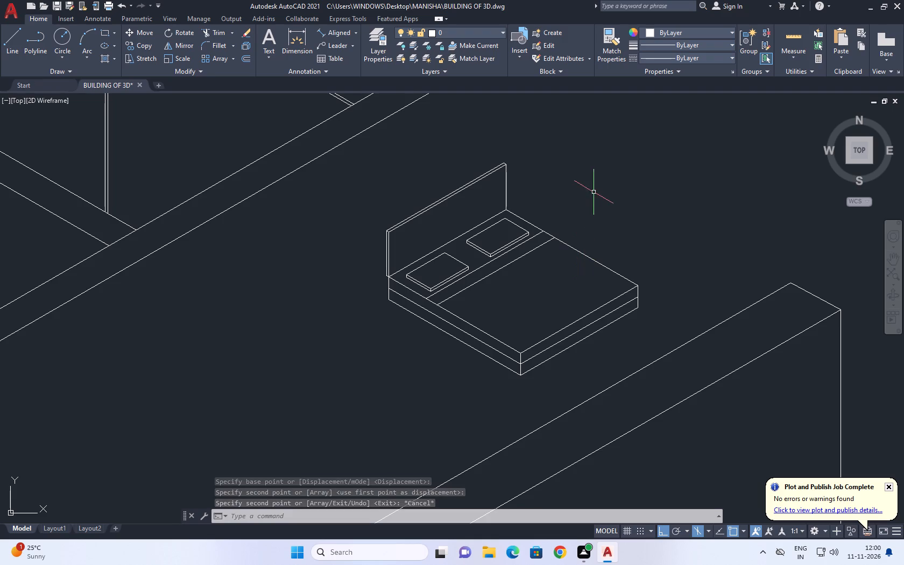
{"action": "middle_click_drag", "start_coordinate": [594, 194], "coordinate": [581, 238]}
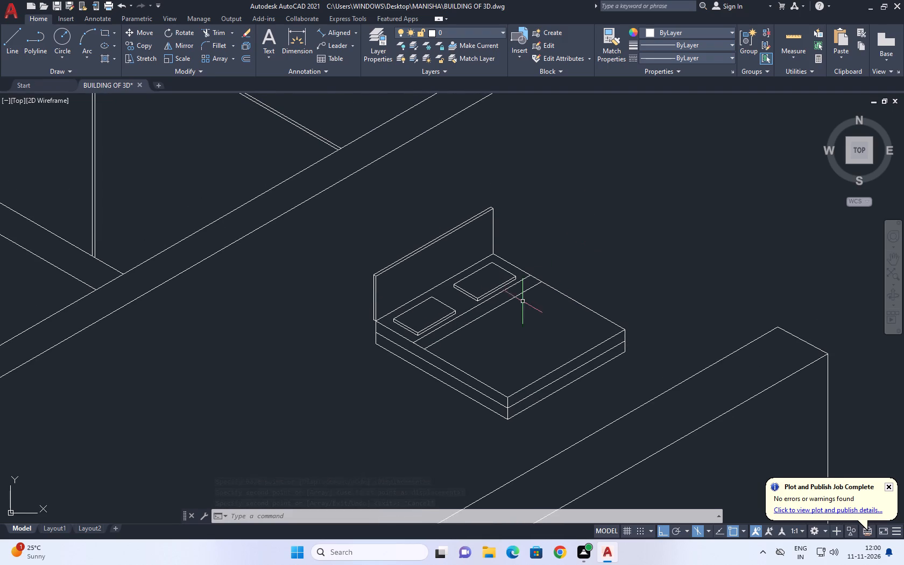
{"action": "scroll", "coordinate": [338, 341], "scroll_direction": "up", "scroll_amount": 1}
{"action": "middle_click_drag", "start_coordinate": [338, 341], "coordinate": [402, 307]}
{"action": "scroll", "coordinate": [402, 306], "scroll_direction": "down", "scroll_amount": 2}
{"action": "scroll", "coordinate": [524, 302], "scroll_direction": "down", "scroll_amount": 1}
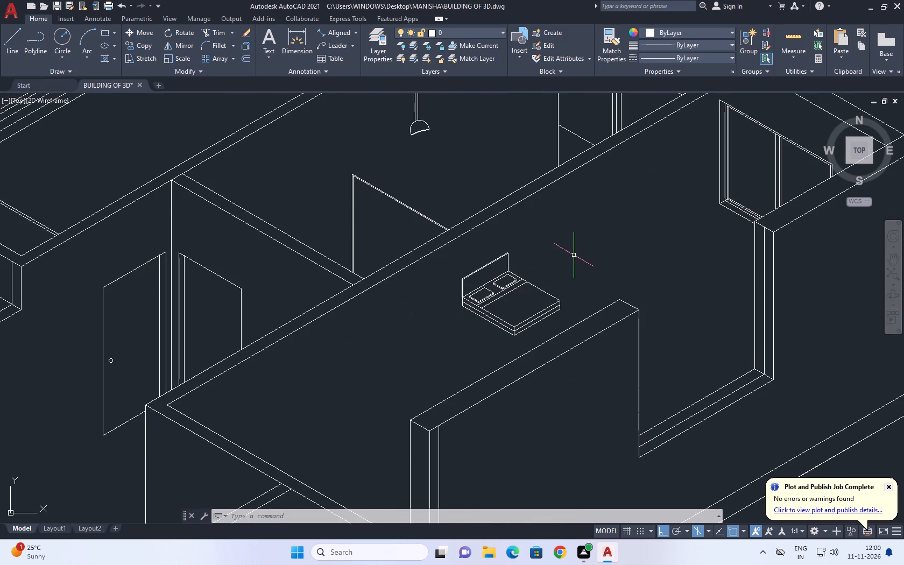
{"action": "middle_click_drag", "start_coordinate": [574, 254], "coordinate": [561, 277]}
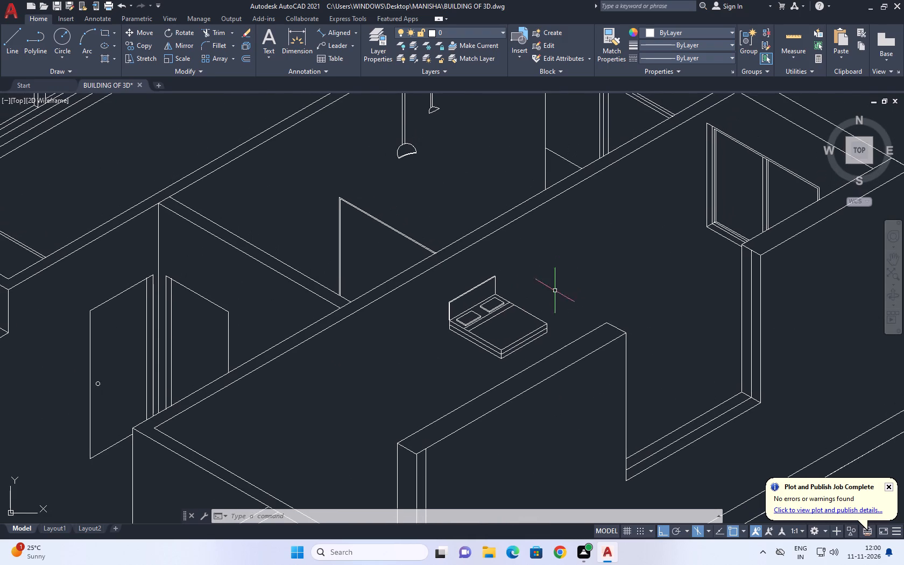
{"action": "scroll", "coordinate": [497, 370], "scroll_direction": "up", "scroll_amount": 2}
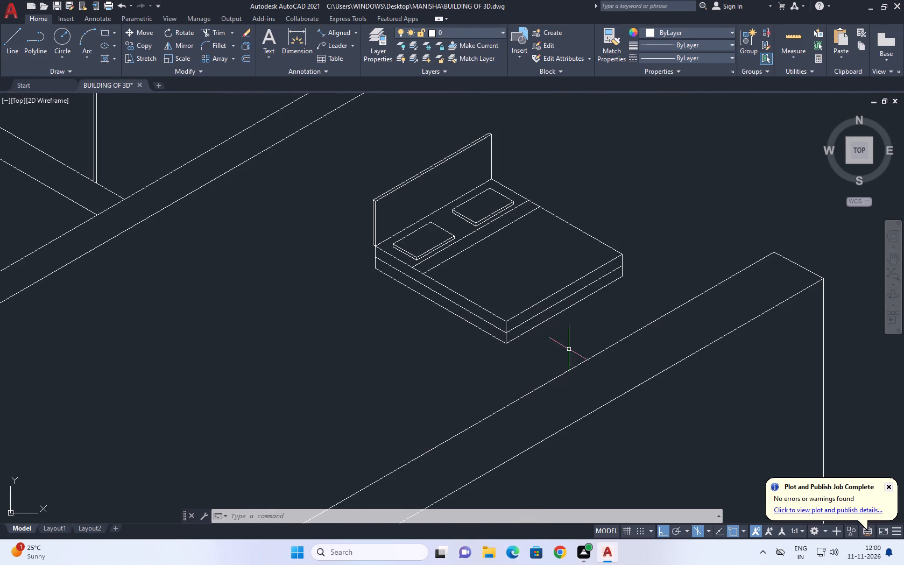
{"action": "middle_click_drag", "start_coordinate": [538, 324], "coordinate": [527, 330]}
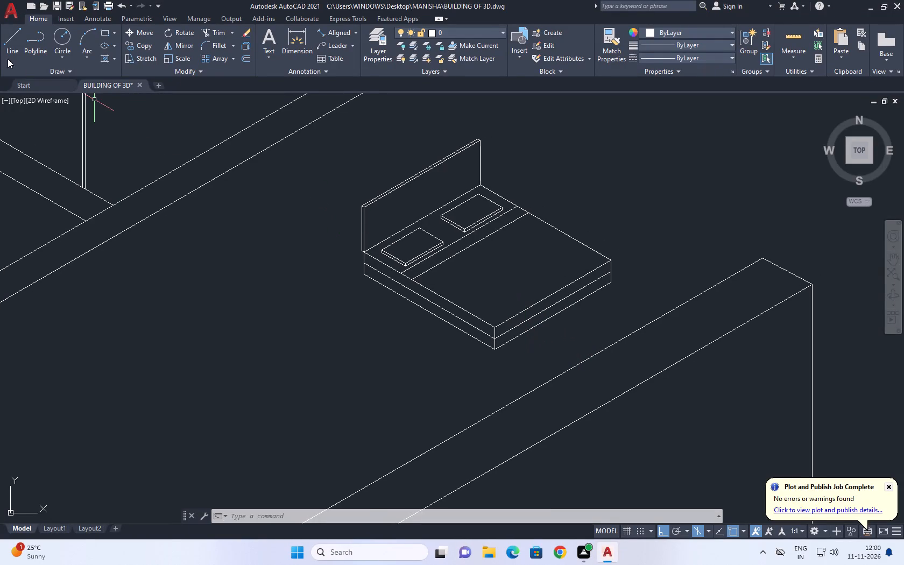
Draw a small leg outline below the bed's front foot corner: down about 0.01 at 270°, back at 150°, and up past the base.
{"action": "left_click", "coordinate": [9, 51]}
{"action": "scroll", "coordinate": [509, 340], "scroll_direction": "up", "scroll_amount": 1}
{"action": "scroll", "coordinate": [468, 377], "scroll_direction": "up", "scroll_amount": 1}
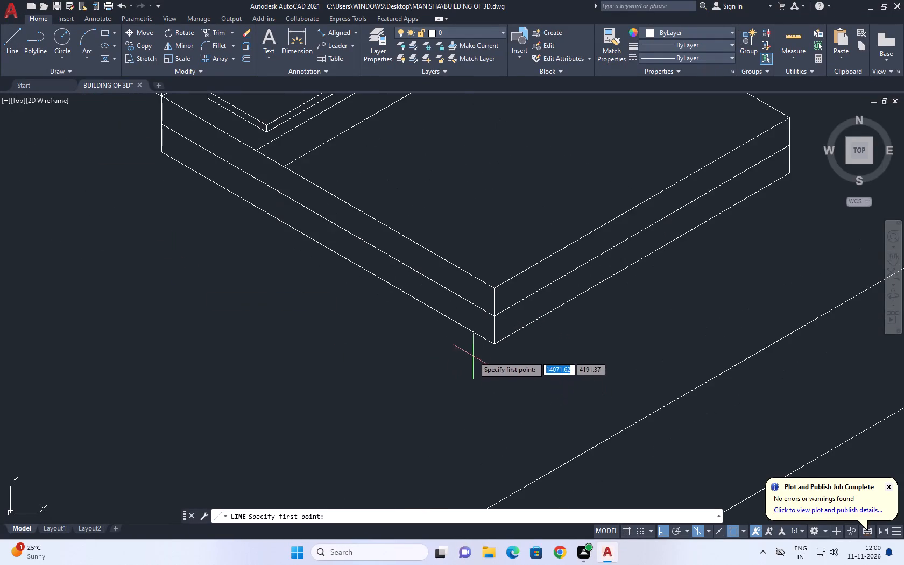
{"action": "scroll", "coordinate": [475, 351], "scroll_direction": "up", "scroll_amount": 1}
{"action": "left_click", "coordinate": [502, 340]}
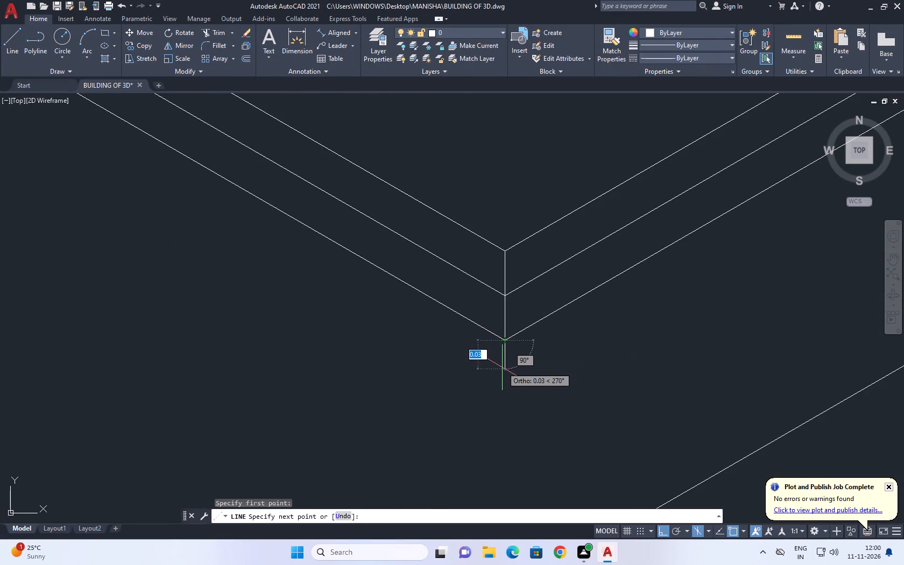
{"action": "scroll", "coordinate": [502, 364], "scroll_direction": "up", "scroll_amount": 2}
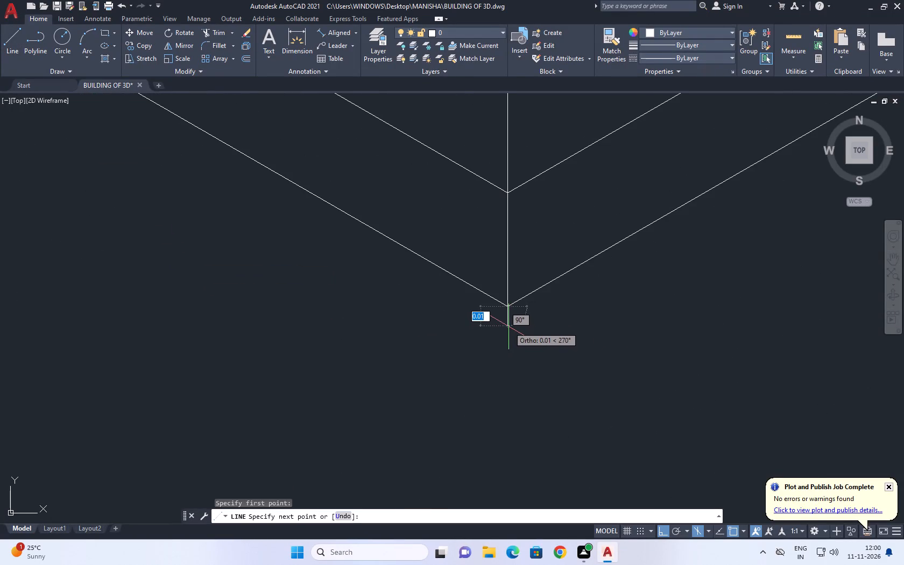
{"action": "left_click", "coordinate": [506, 324]}
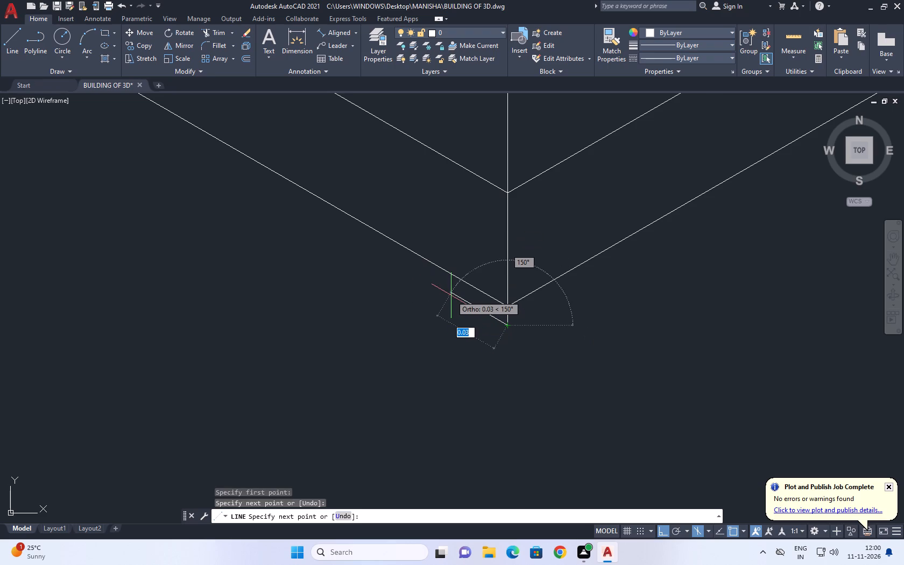
{"action": "scroll", "coordinate": [451, 295], "scroll_direction": "up", "scroll_amount": 1}
{"action": "left_click", "coordinate": [475, 305]}
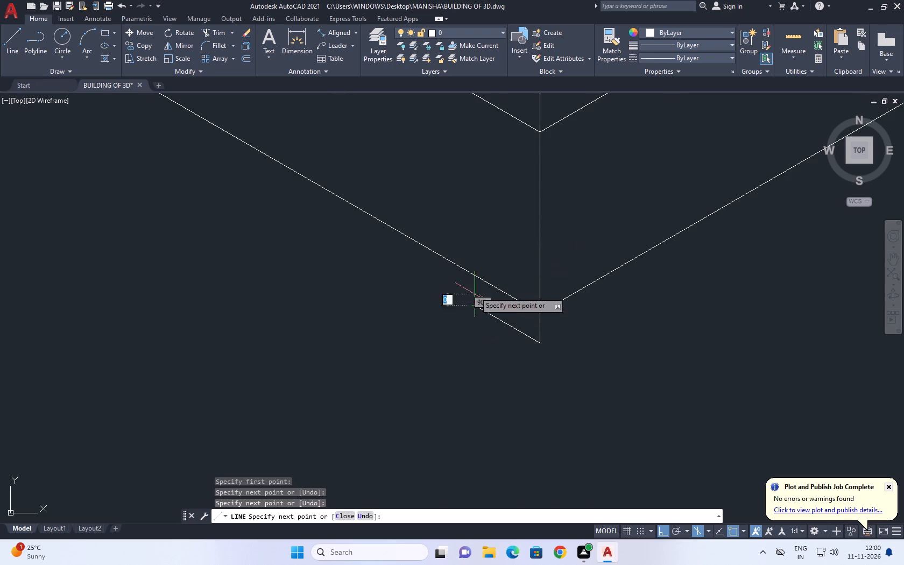
{"action": "left_click", "coordinate": [469, 217]}
{"action": "right_click_drag", "start_coordinate": [477, 196], "coordinate": [475, 182]}
{"action": "left_click", "coordinate": [508, 202]}
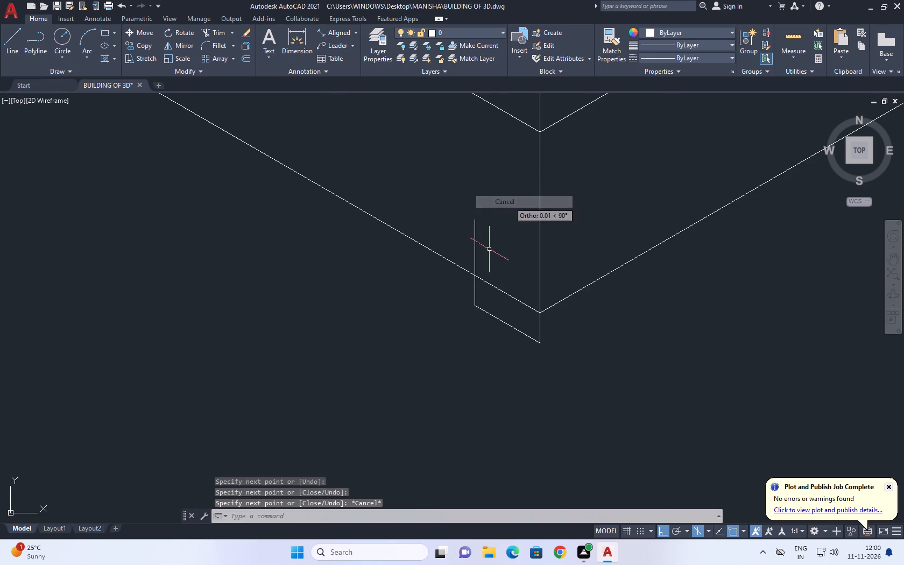
Shorten the leg's upright line so its upper end meets the bed base's lower edge.
{"action": "left_click_drag", "start_coordinate": [489, 251], "coordinate": [481, 243]}
{"action": "left_click", "coordinate": [453, 209]}
{"action": "left_click", "coordinate": [476, 218]}
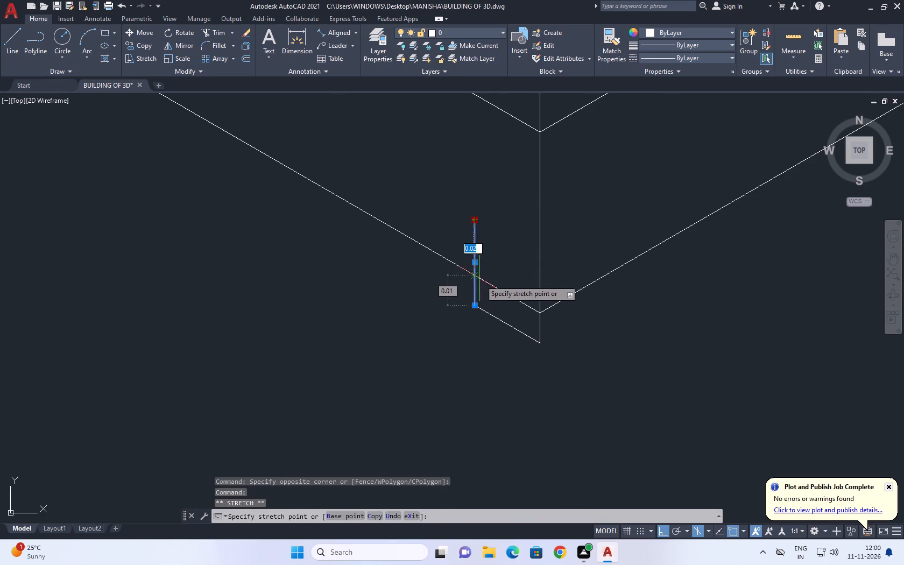
{"action": "left_click_drag", "start_coordinate": [476, 274], "coordinate": [482, 276]}
{"action": "right_click", "coordinate": [470, 197]}
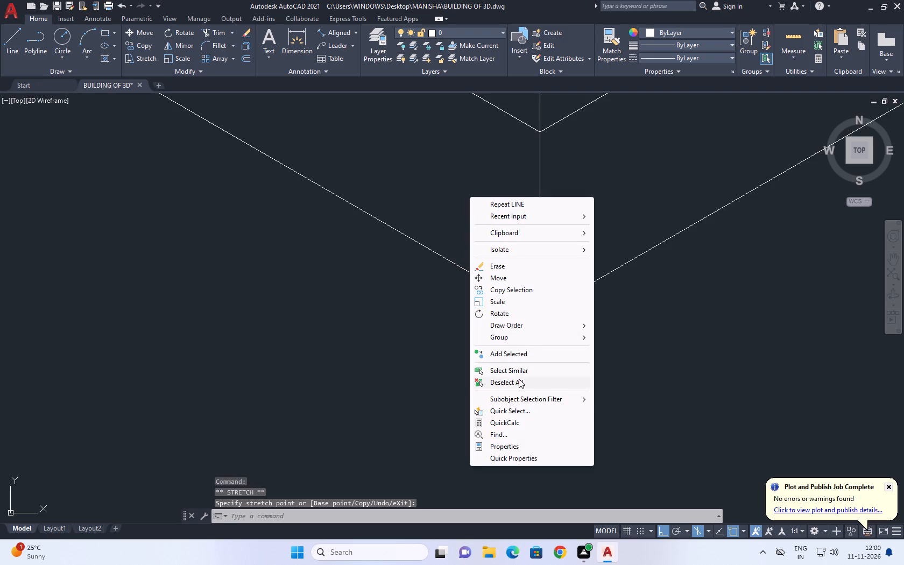
{"action": "left_click", "coordinate": [519, 379]}
Draw leg lines at the bed's other foot corner: down about 0.01 at 270° and back at 150° across the base's lower edge.
{"action": "scroll", "coordinate": [425, 327], "scroll_direction": "down", "scroll_amount": 6}
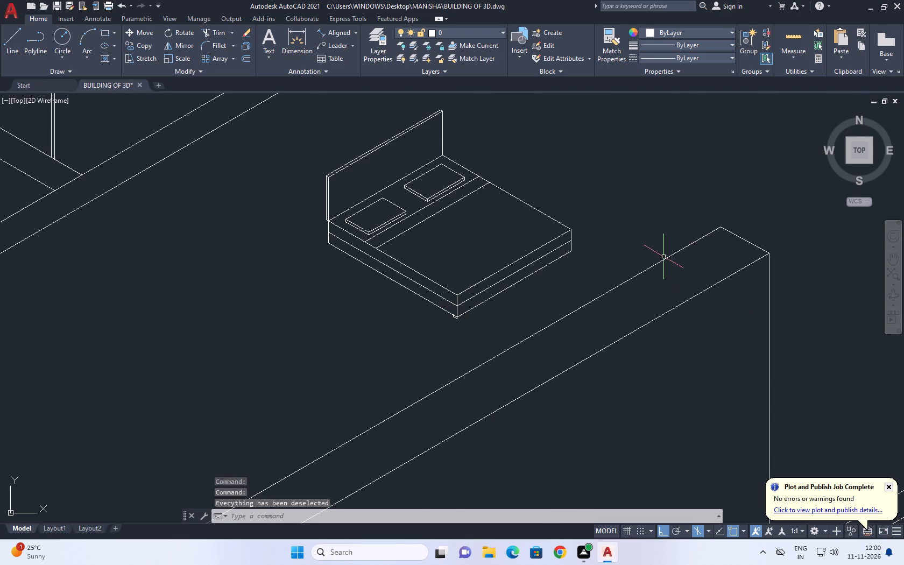
{"action": "middle_click_drag", "start_coordinate": [513, 294], "coordinate": [541, 337]}
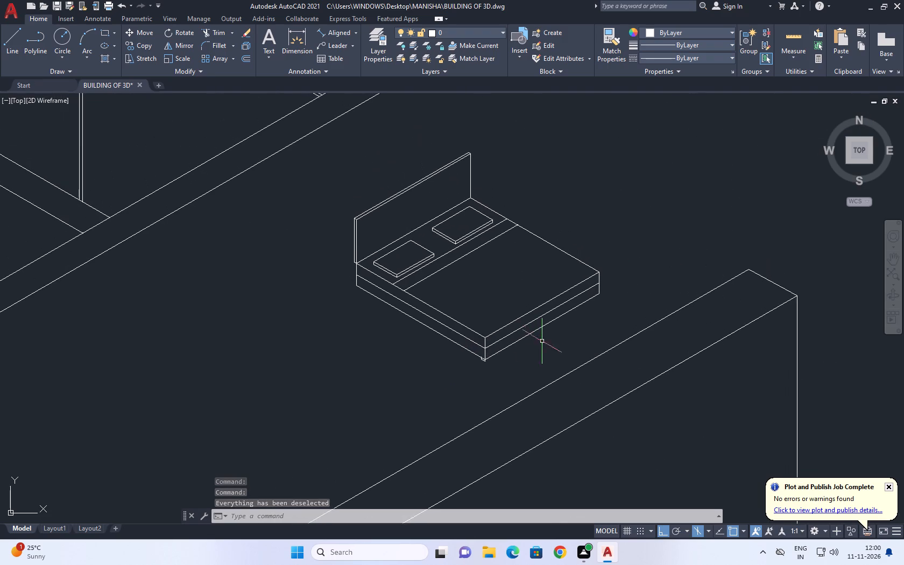
{"action": "scroll", "coordinate": [447, 360], "scroll_direction": "up", "scroll_amount": 2}
{"action": "middle_click_drag", "start_coordinate": [695, 266], "coordinate": [447, 331]}
{"action": "scroll", "coordinate": [571, 288], "scroll_direction": "down", "scroll_amount": 1}
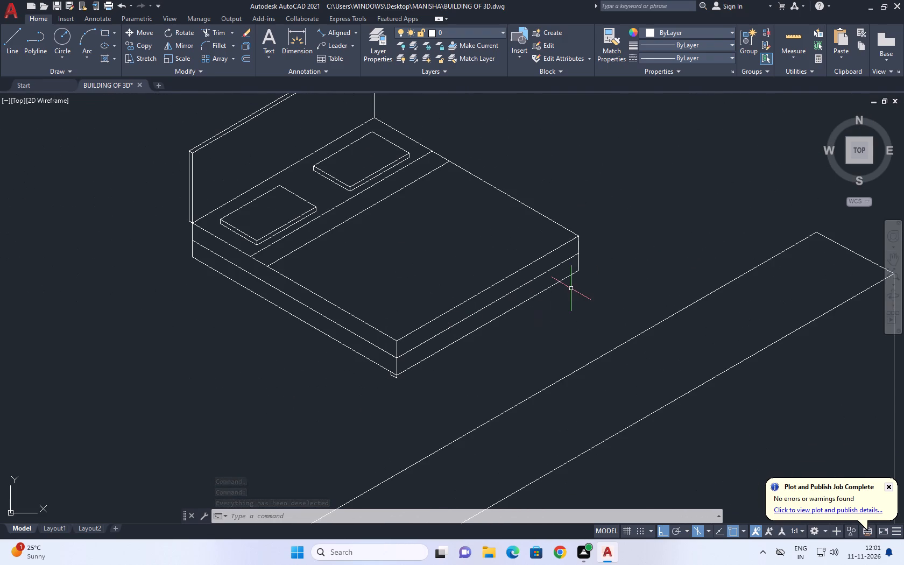
{"action": "left_click", "coordinate": [13, 44]}
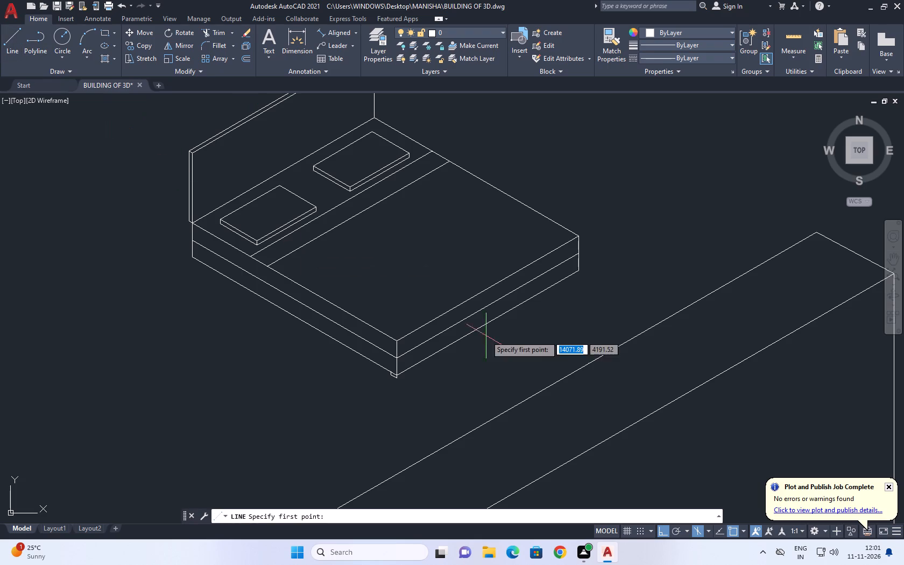
{"action": "scroll", "coordinate": [582, 254], "scroll_direction": "up", "scroll_amount": 3}
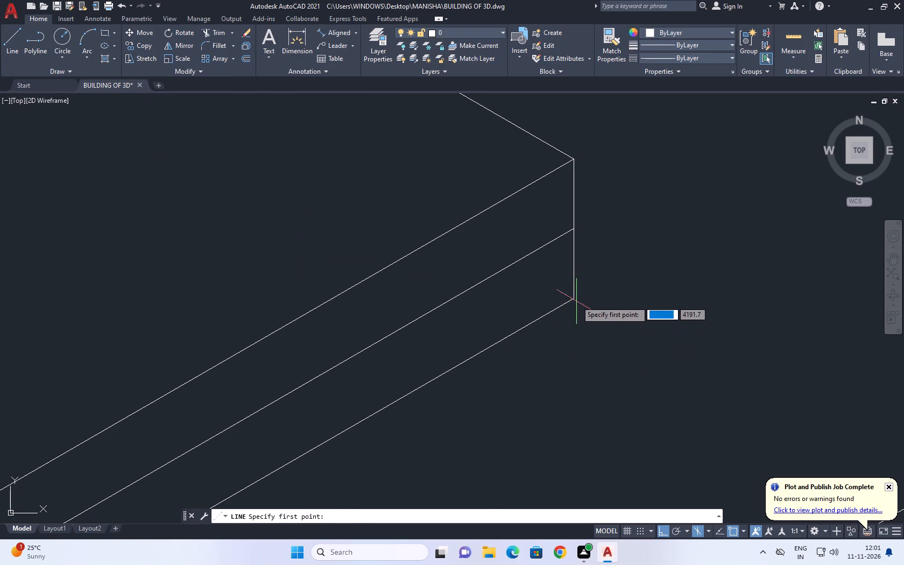
{"action": "left_click", "coordinate": [576, 299]}
{"action": "scroll", "coordinate": [577, 315], "scroll_direction": "up", "scroll_amount": 1}
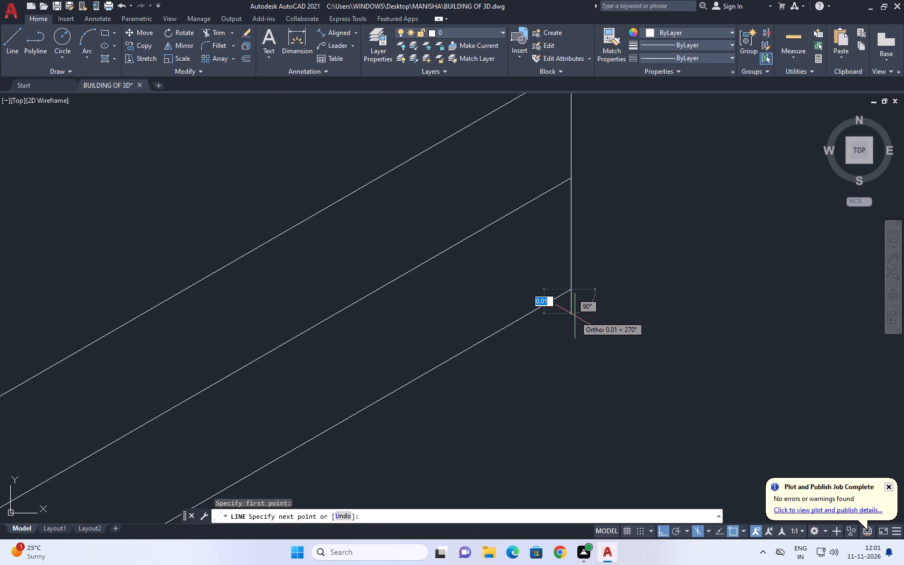
{"action": "left_click", "coordinate": [574, 316]}
{"action": "scroll", "coordinate": [536, 310], "scroll_direction": "up", "scroll_amount": 2}
{"action": "left_click", "coordinate": [500, 262]}
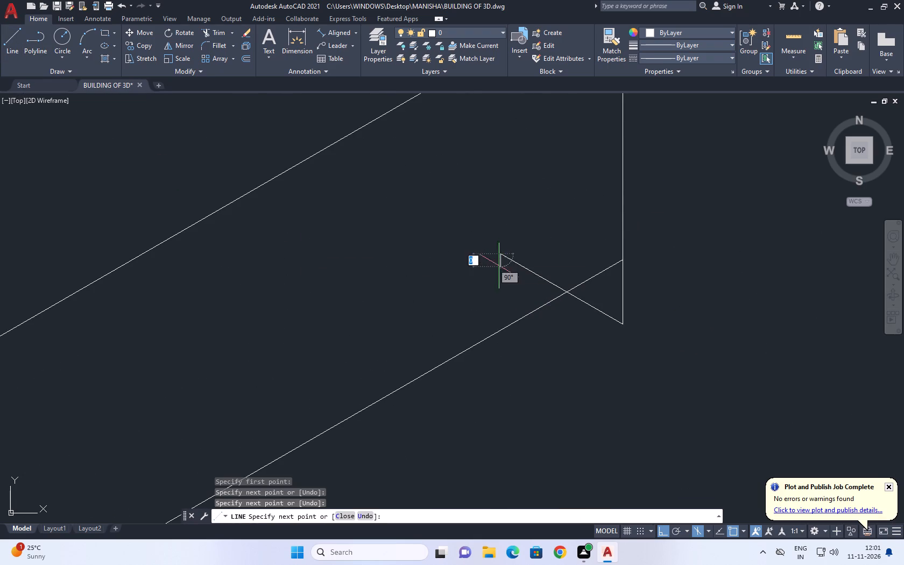
{"action": "right_click", "coordinate": [502, 192]}
{"action": "left_click", "coordinate": [536, 206]}
Shorten that leg's 150° line so it ends on the bed base's lower edge.
{"action": "left_click_drag", "start_coordinate": [537, 244], "coordinate": [537, 249]}
{"action": "left_click", "coordinate": [505, 273]}
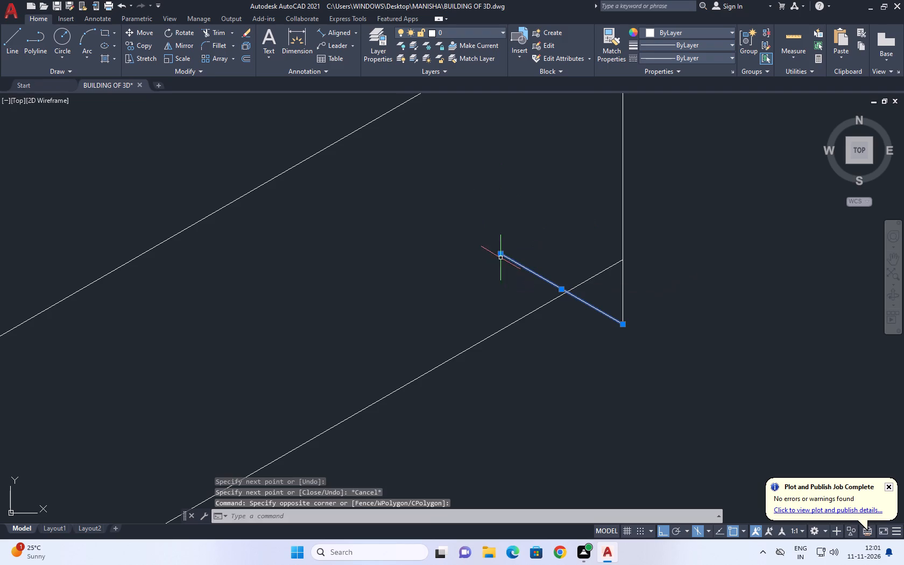
{"action": "left_click", "coordinate": [500, 251]}
{"action": "scroll", "coordinate": [572, 295], "scroll_direction": "up", "scroll_amount": 2}
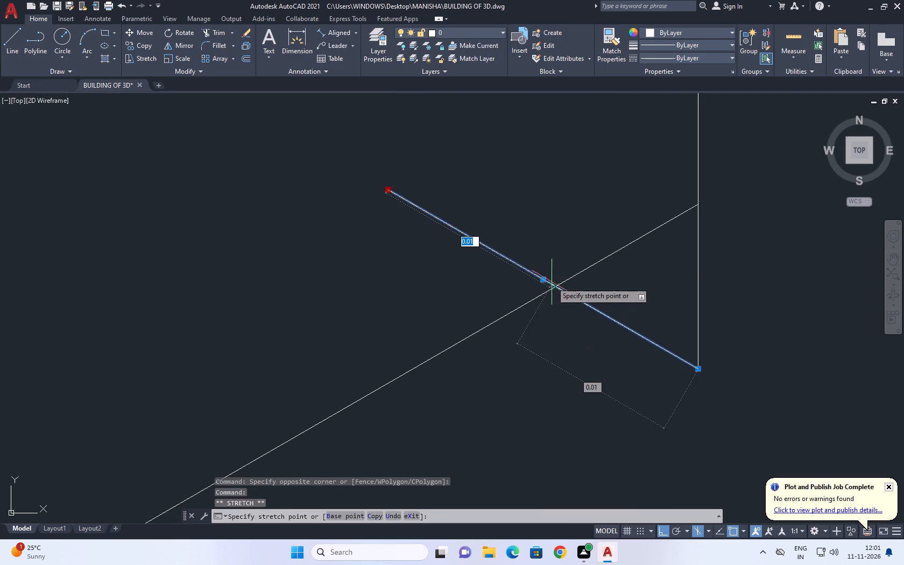
{"action": "left_click", "coordinate": [553, 285]}
{"action": "right_click", "coordinate": [534, 199]}
{"action": "left_click", "coordinate": [591, 379]}
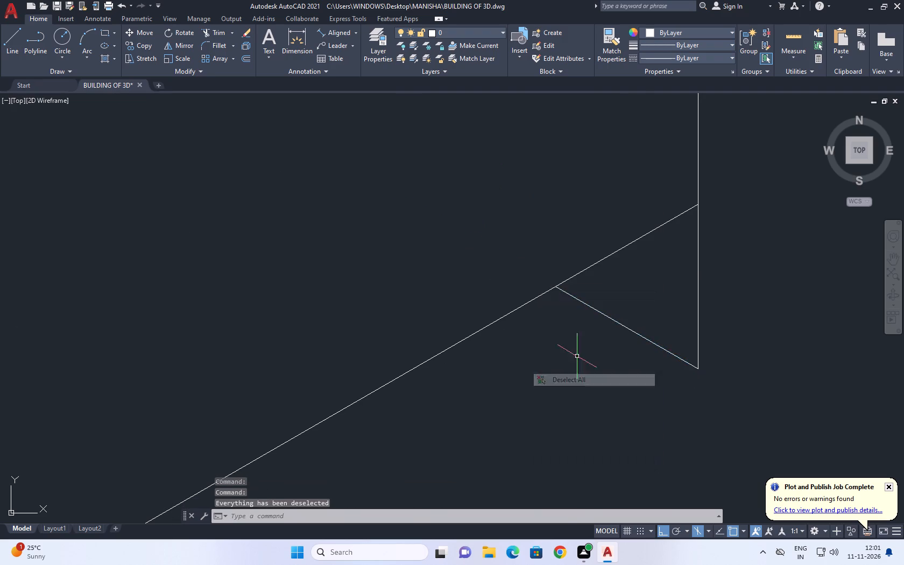
Examine the bed with its leg details and its placement among the surrounding walls.
{"action": "scroll", "coordinate": [558, 281], "scroll_direction": "down", "scroll_amount": 9}
{"action": "middle_click_drag", "start_coordinate": [497, 310], "coordinate": [601, 302]}
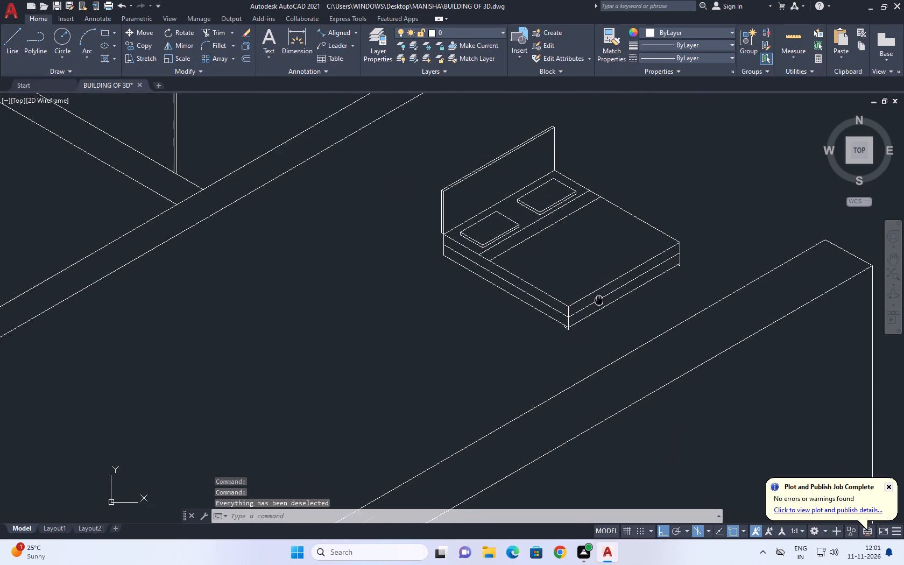
{"action": "middle_click_drag", "start_coordinate": [601, 302], "coordinate": [752, 385]}
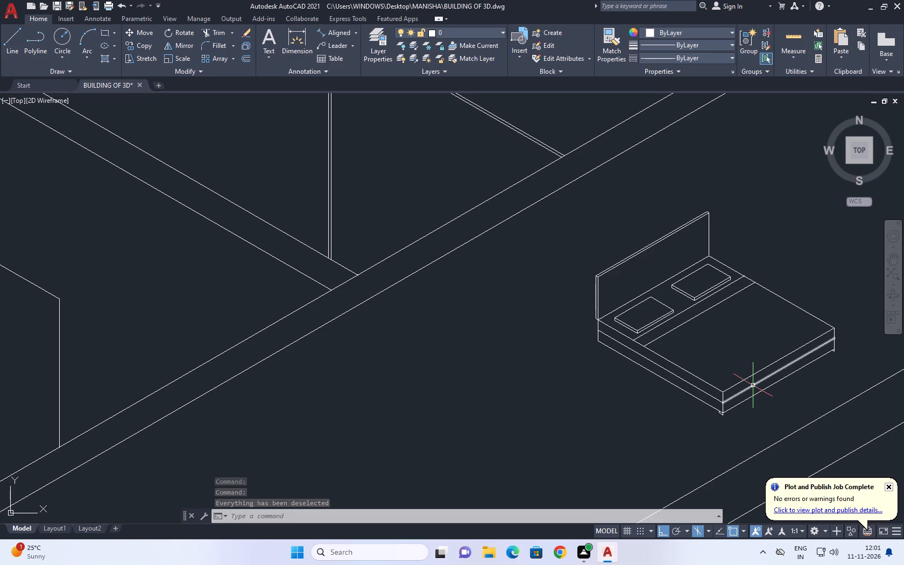
{"action": "middle_click_drag", "start_coordinate": [707, 403], "coordinate": [662, 285]}
{"action": "scroll", "coordinate": [662, 285], "scroll_direction": "down", "scroll_amount": 1}
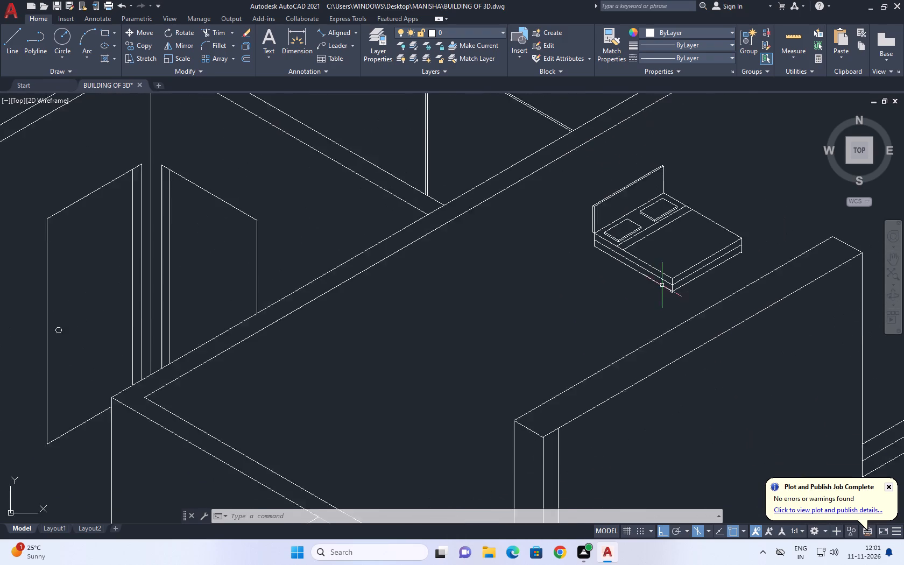
{"action": "scroll", "coordinate": [662, 285], "scroll_direction": "down", "scroll_amount": 2}
{"action": "scroll", "coordinate": [629, 279], "scroll_direction": "up", "scroll_amount": 1}
{"action": "middle_click_drag", "start_coordinate": [625, 277], "coordinate": [615, 287]}
{"action": "scroll", "coordinate": [616, 287], "scroll_direction": "up", "scroll_amount": 1}
{"action": "middle_click_drag", "start_coordinate": [624, 284], "coordinate": [601, 302]}
{"action": "scroll", "coordinate": [601, 302], "scroll_direction": "up", "scroll_amount": 1}
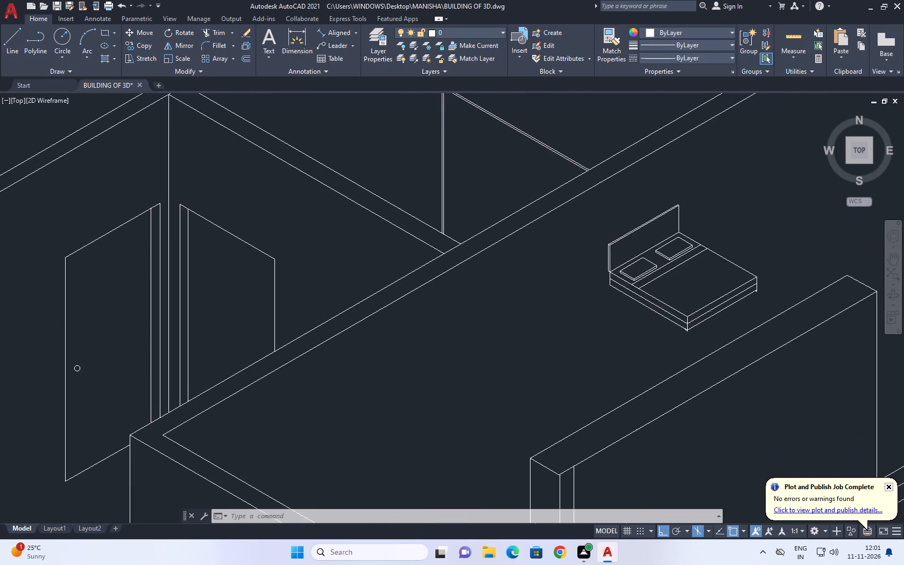
Draw four sides of an isometric rectangle about 0.11 by 0.11 beside the bed, on the top isoplane at 30° and 330°.
{"action": "key", "text": "l"}
{"action": "key", "text": "space"}
{"action": "scroll", "coordinate": [597, 281], "scroll_direction": "up", "scroll_amount": 3}
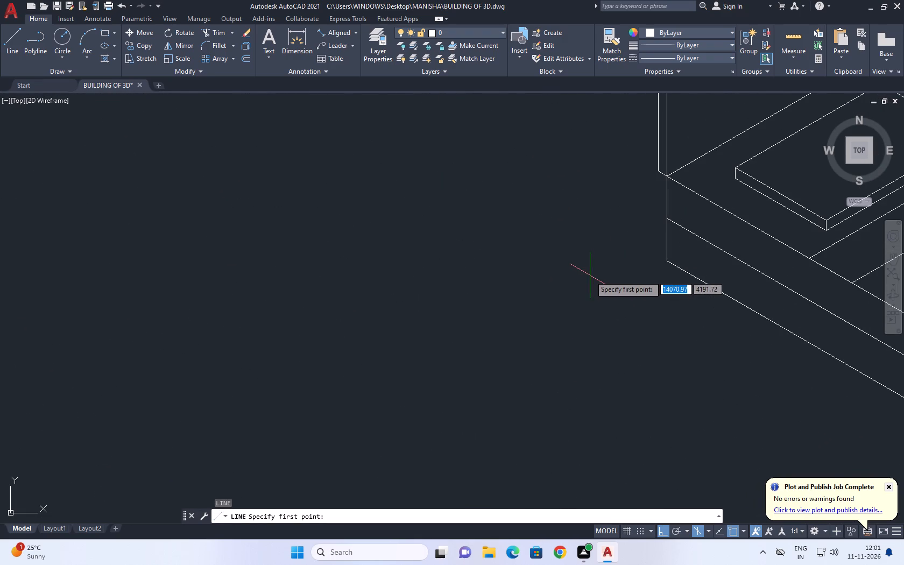
{"action": "middle_click_drag", "start_coordinate": [639, 260], "coordinate": [615, 268]}
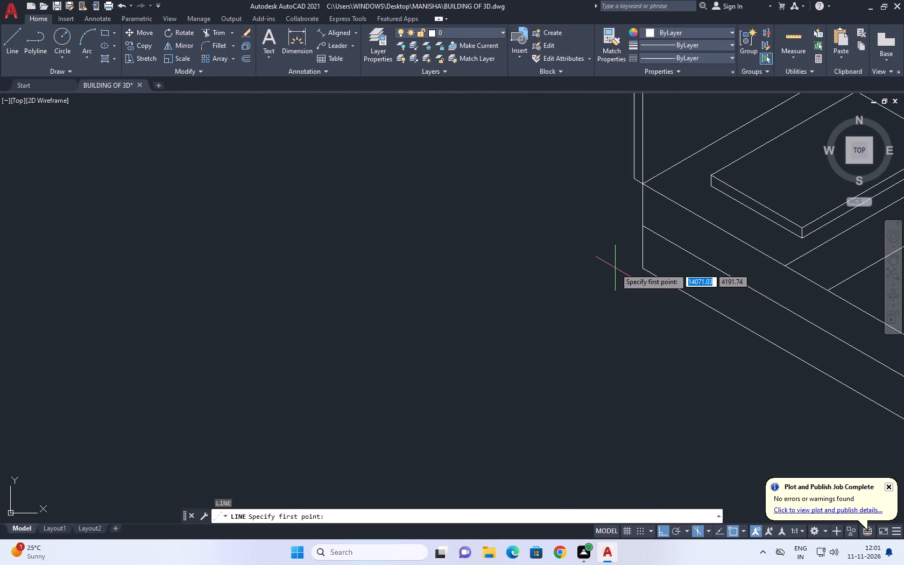
{"action": "left_click", "coordinate": [453, 286]}
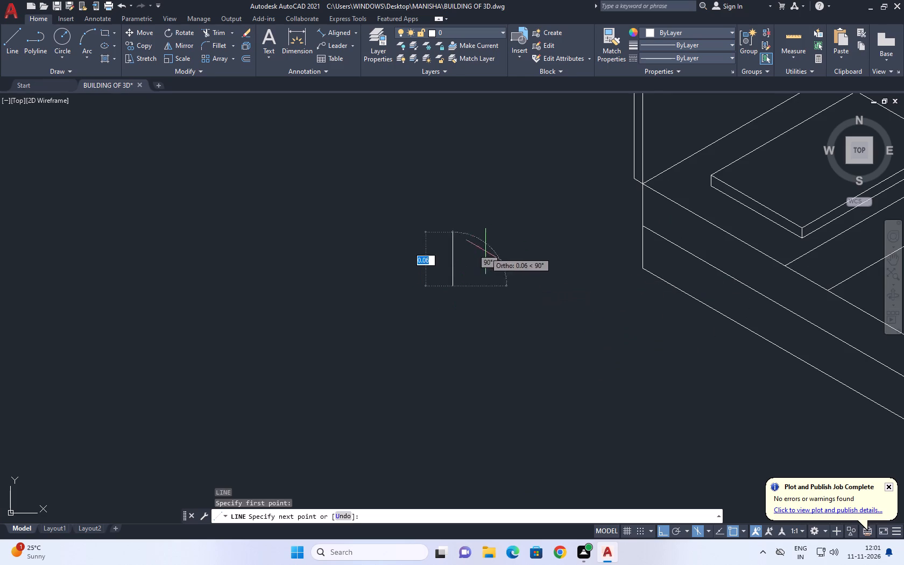
{"action": "key", "text": "F5"}
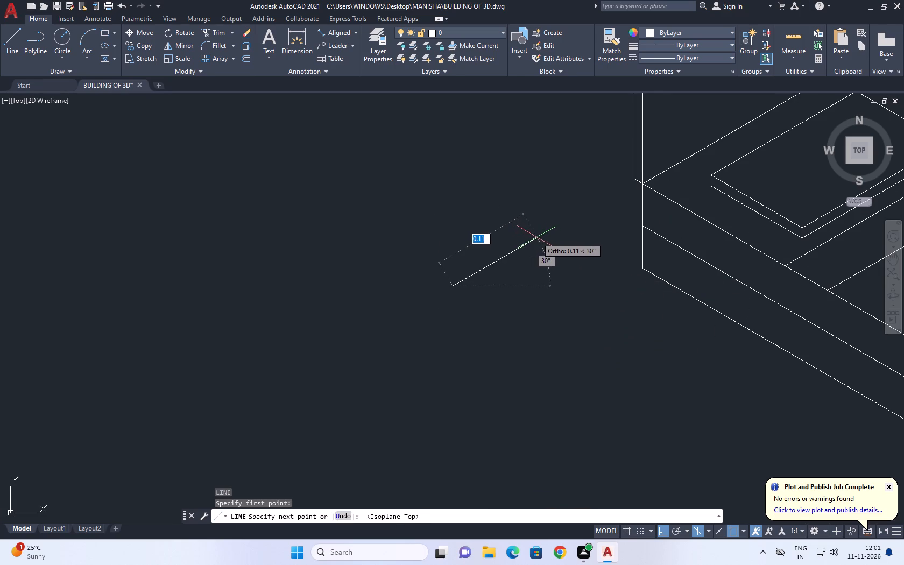
{"action": "left_click", "coordinate": [538, 235]}
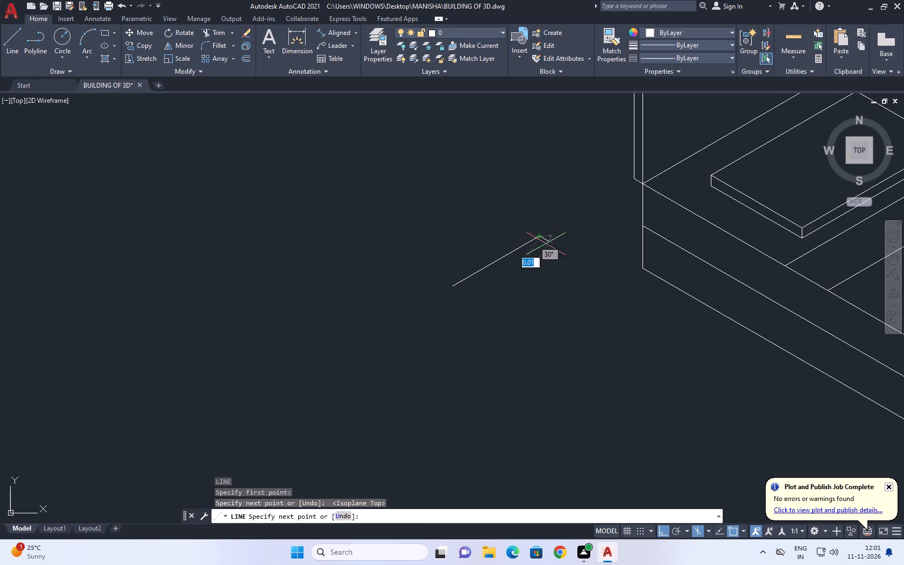
{"action": "left_click", "coordinate": [615, 285]}
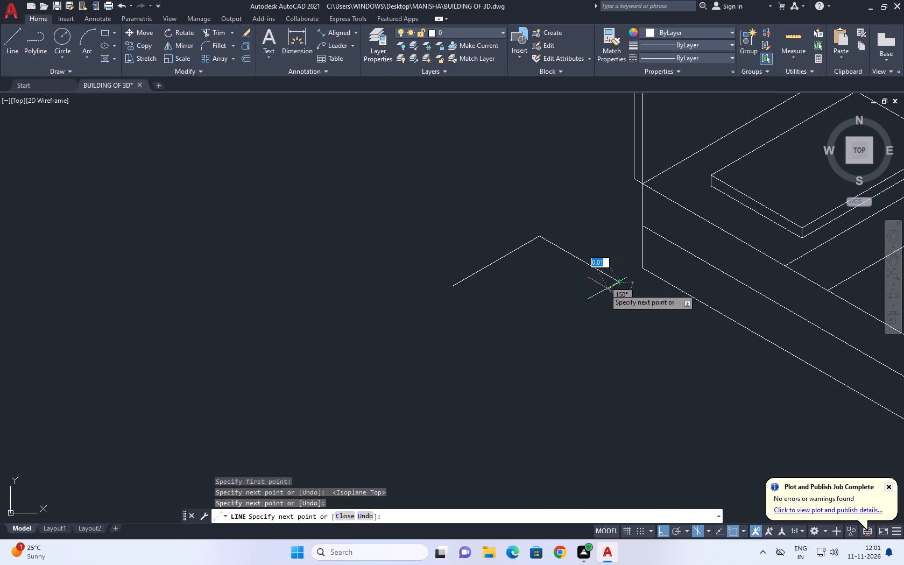
{"action": "left_click", "coordinate": [518, 334]}
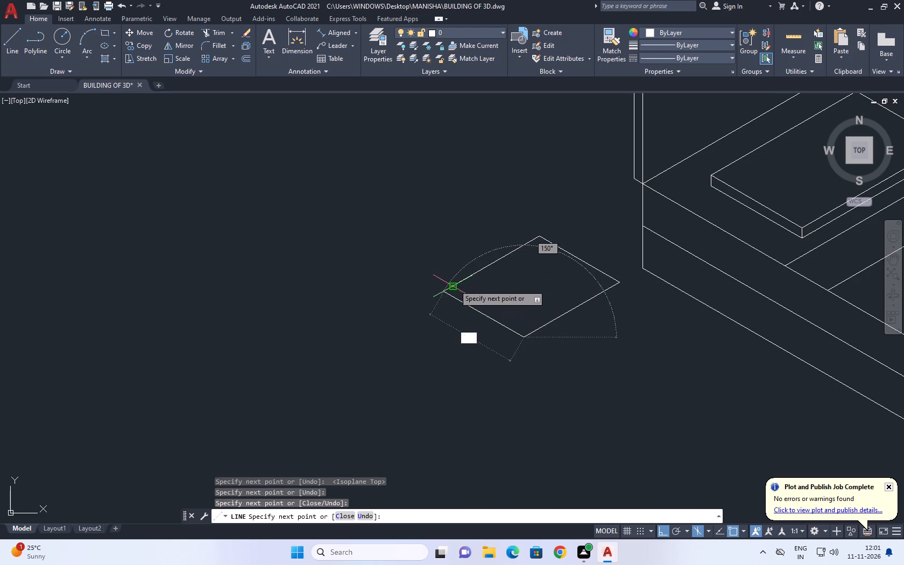
{"action": "key", "text": "space"}
{"action": "key", "text": "space"}
{"action": "left_click", "coordinate": [454, 287]}
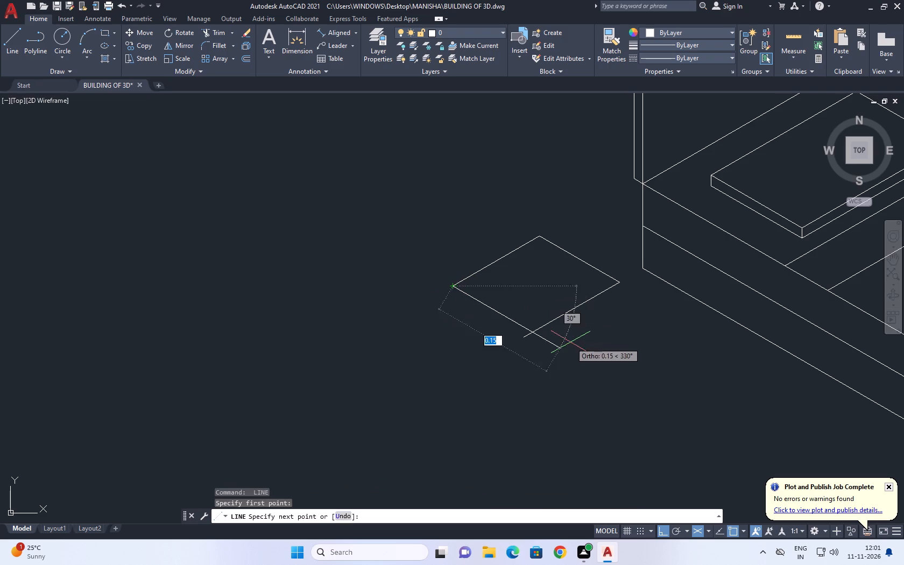
{"action": "left_click", "coordinate": [570, 347]}
{"action": "key", "text": "space"}
Fillet the rectangle's two overrunning lines at radius 0 to form a sharp front corner.
{"action": "key", "text": "f"}
{"action": "key", "text": "space"}
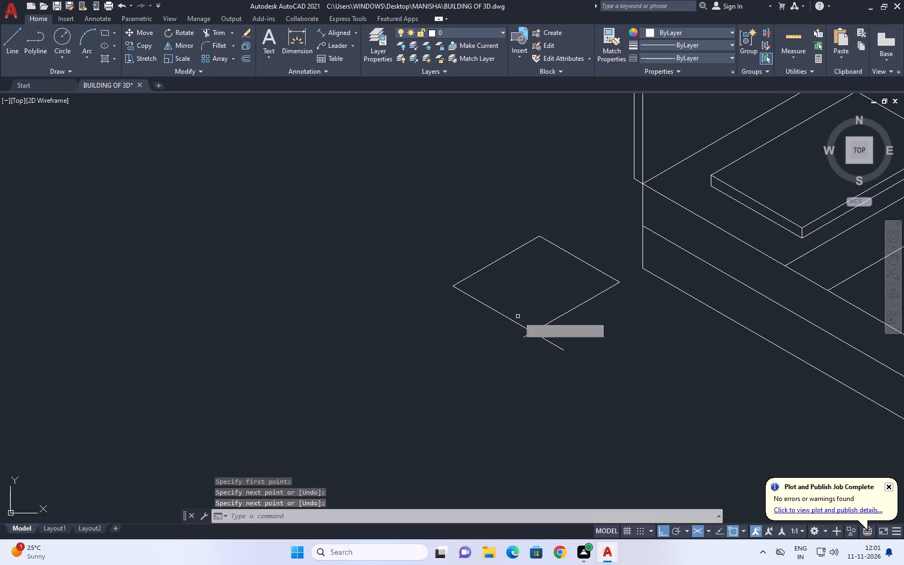
{"action": "left_click", "coordinate": [541, 329]}
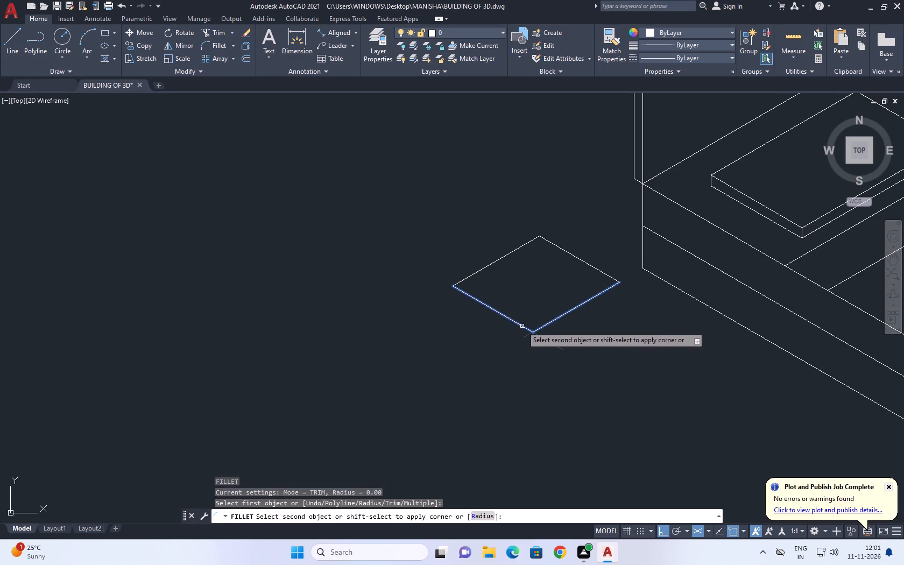
{"action": "left_click", "coordinate": [522, 326]}
Copy the isometric rectangle's four sides a short distance straight down on the right isoplane to give the top its thickness.
{"action": "scroll", "coordinate": [605, 303], "scroll_direction": "up", "scroll_amount": 2}
{"action": "left_click_drag", "start_coordinate": [628, 319], "coordinate": [623, 316]}
{"action": "left_click_drag", "start_coordinate": [528, 205], "coordinate": [484, 206]}
{"action": "left_click_drag", "start_coordinate": [337, 334], "coordinate": [329, 328]}
{"action": "left_click", "coordinate": [266, 234]}
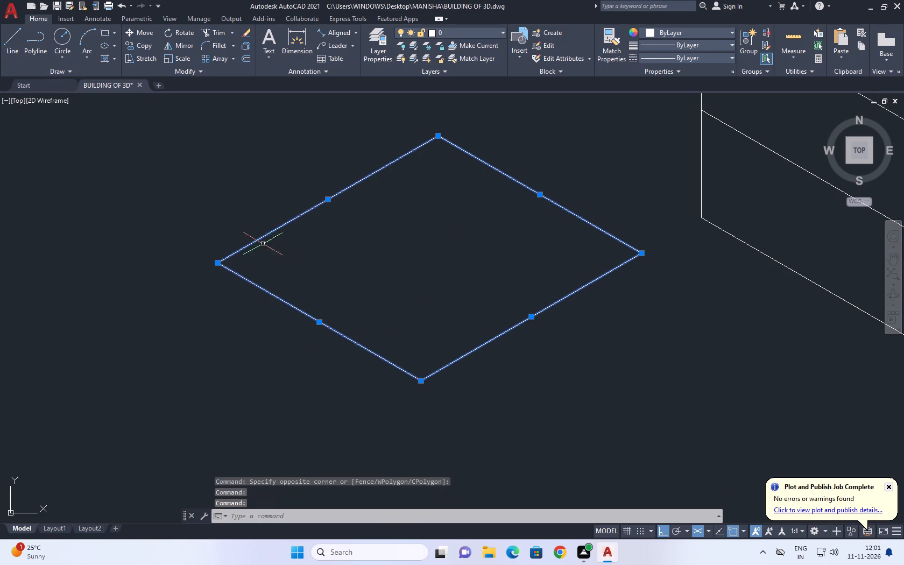
{"action": "left_click", "coordinate": [144, 46]}
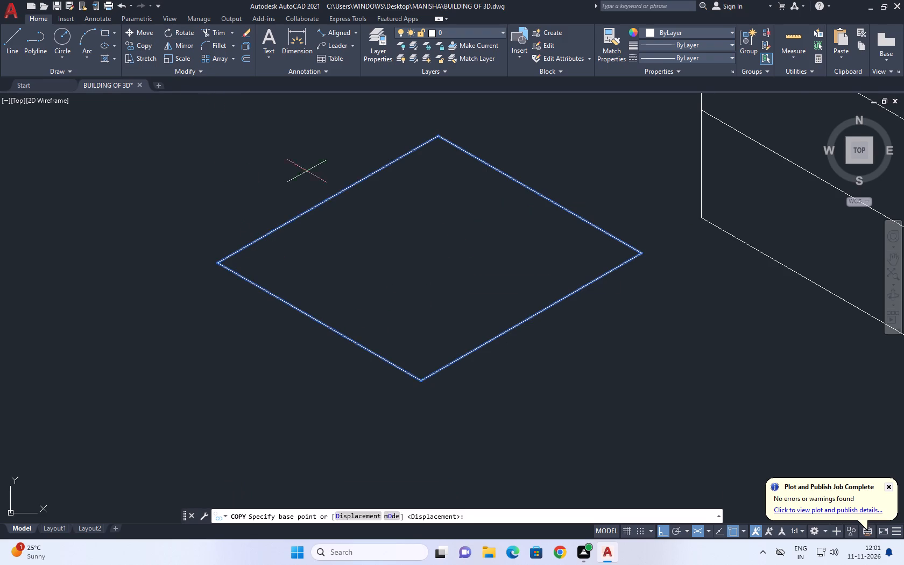
{"action": "scroll", "coordinate": [470, 276], "scroll_direction": "down", "scroll_amount": 2}
{"action": "scroll", "coordinate": [463, 321], "scroll_direction": "up", "scroll_amount": 2}
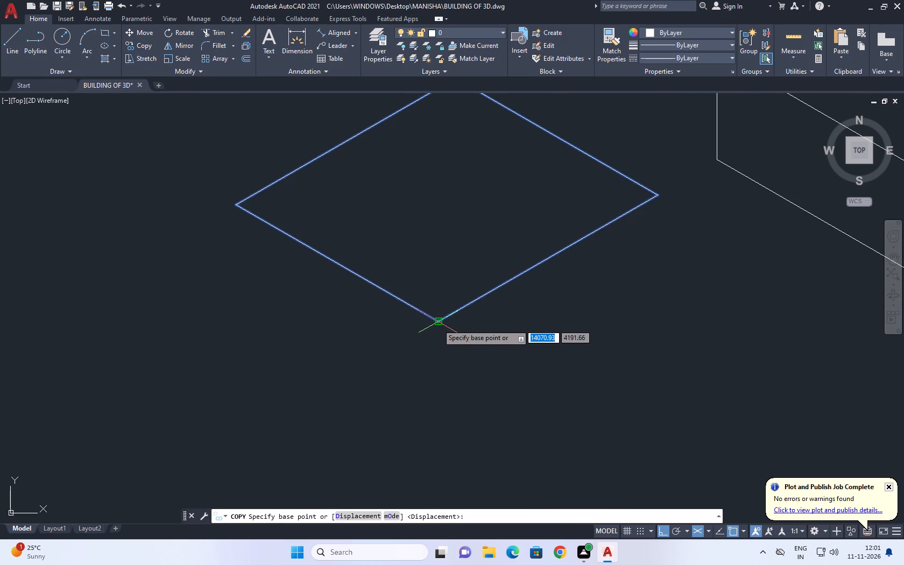
{"action": "left_click", "coordinate": [437, 324]}
{"action": "key", "text": "F5"}
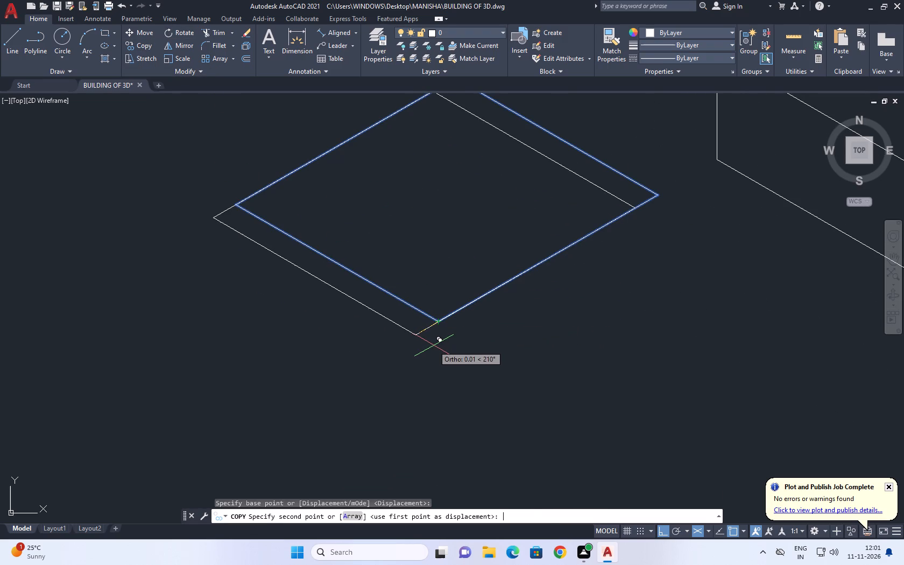
{"action": "left_click", "coordinate": [439, 337]}
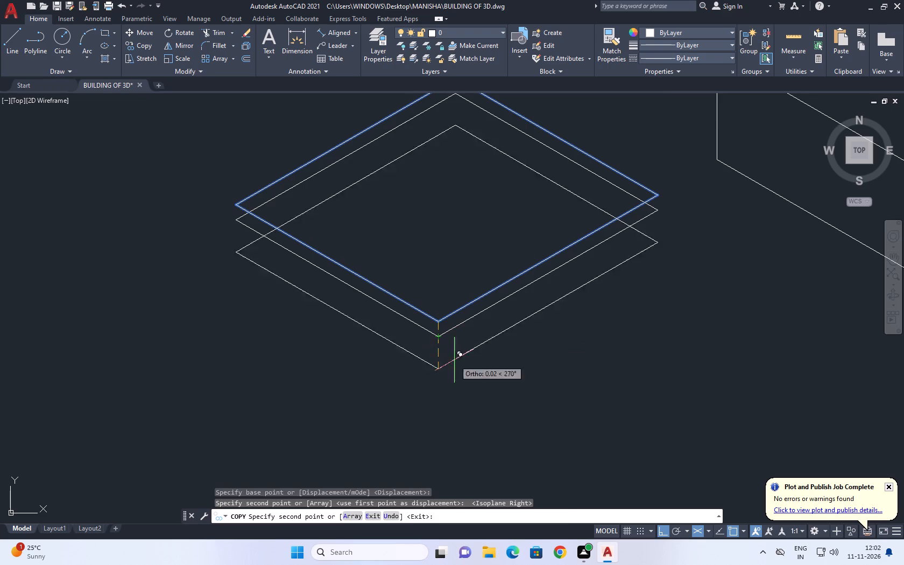
{"action": "right_click", "coordinate": [537, 343]}
{"action": "left_click", "coordinate": [569, 358]}
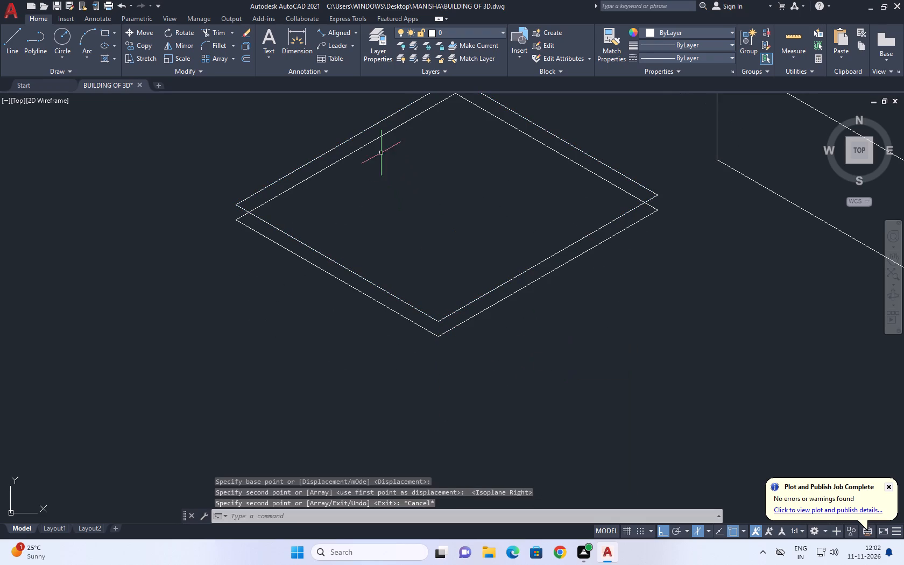
Erase the two rear edges of the lower rectangle copy.
{"action": "left_click", "coordinate": [375, 140]}
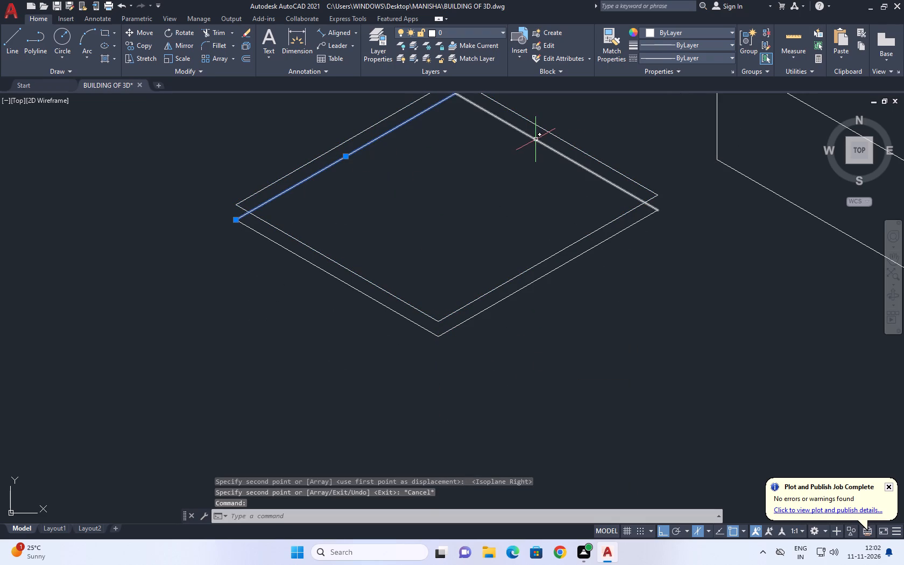
{"action": "left_click", "coordinate": [535, 139]}
{"action": "right_click", "coordinate": [503, 169]}
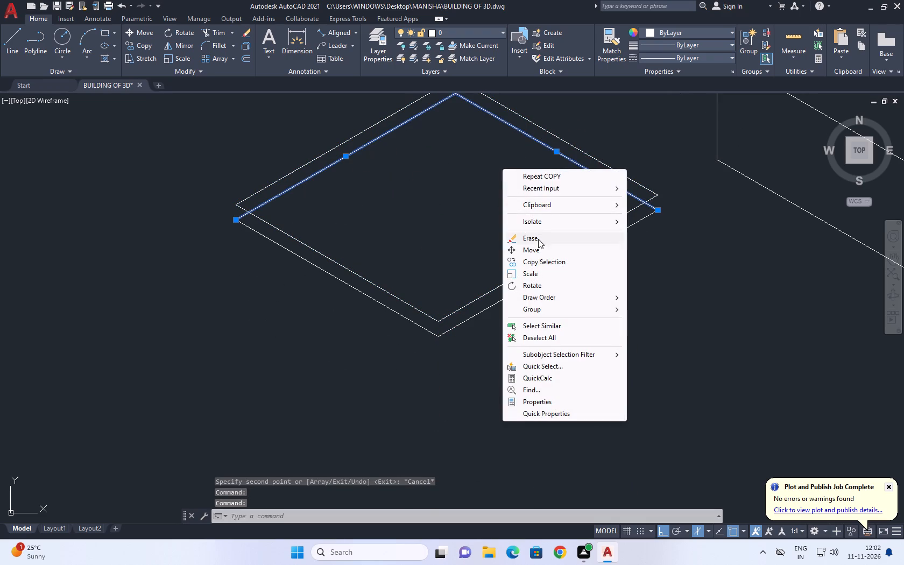
{"action": "left_click", "coordinate": [538, 239]}
Draw a vertical line joining the upper and lower outlines at the tabletop's right corner.
{"action": "scroll", "coordinate": [535, 239], "scroll_direction": "down", "scroll_amount": 1}
{"action": "middle_click_drag", "start_coordinate": [529, 221], "coordinate": [538, 249]}
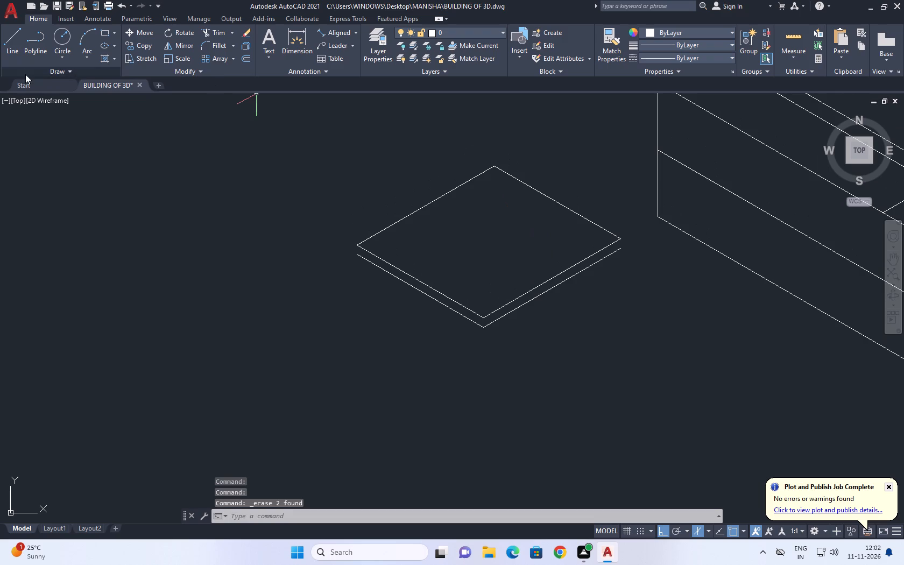
{"action": "left_click", "coordinate": [7, 51]}
{"action": "scroll", "coordinate": [655, 241], "scroll_direction": "up", "scroll_amount": 2}
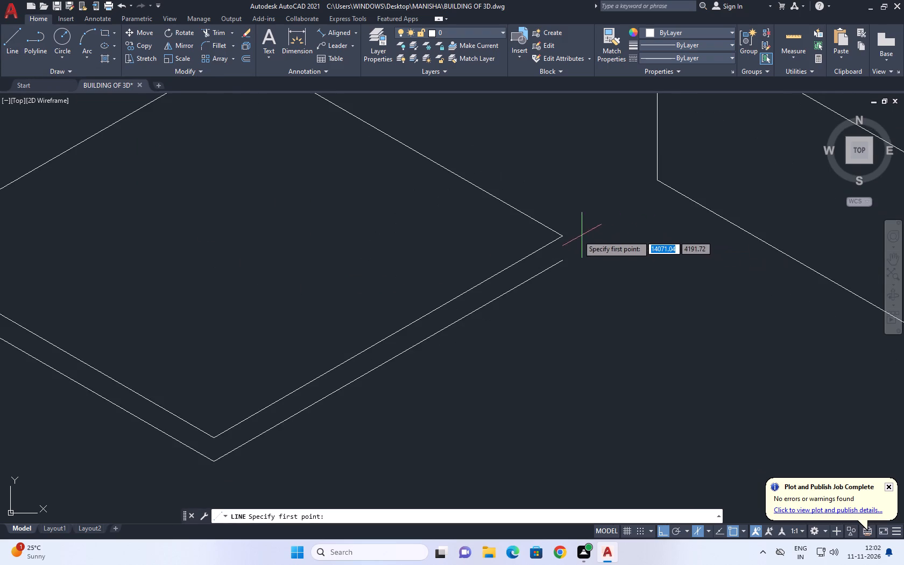
{"action": "scroll", "coordinate": [571, 235], "scroll_direction": "up", "scroll_amount": 1}
{"action": "left_click", "coordinate": [555, 235]}
{"action": "left_click", "coordinate": [557, 273]}
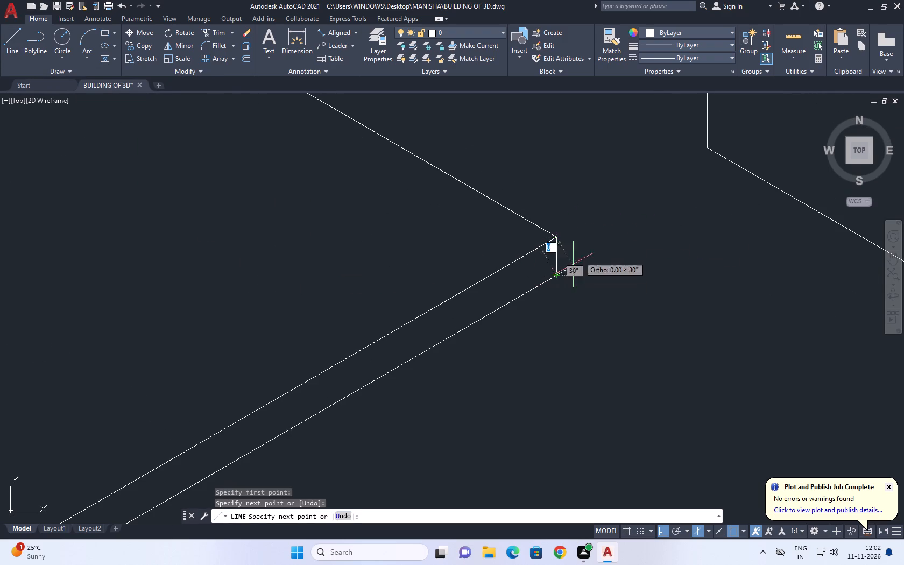
{"action": "right_click", "coordinate": [578, 185]}
{"action": "left_click", "coordinate": [630, 199]}
{"action": "scroll", "coordinate": [637, 264], "scroll_direction": "down", "scroll_amount": 2}
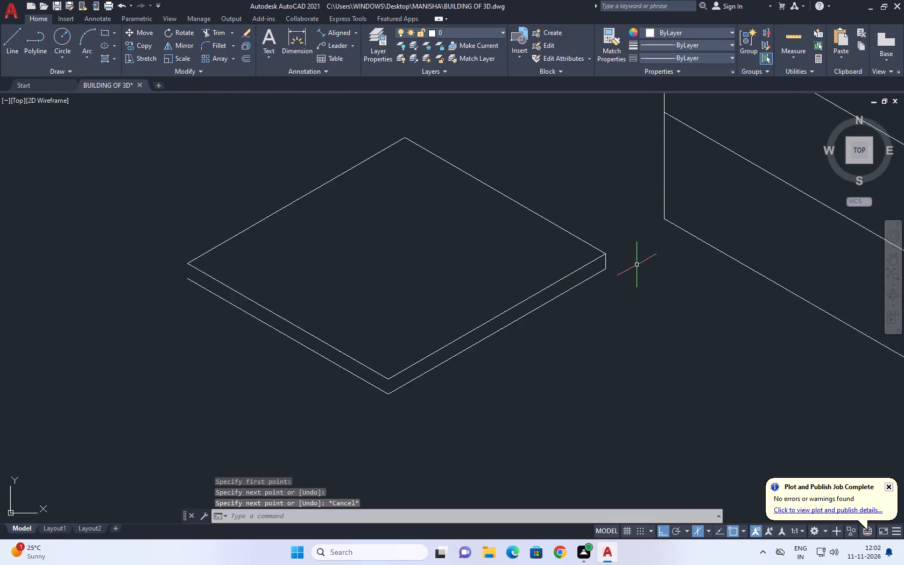
Draw a vertical line joining the upper and lower outlines at the tabletop's left corner.
{"action": "scroll", "coordinate": [637, 265], "scroll_direction": "down", "scroll_amount": 1}
{"action": "right_click_drag", "start_coordinate": [541, 243], "coordinate": [536, 241]}
{"action": "left_click", "coordinate": [597, 249]}
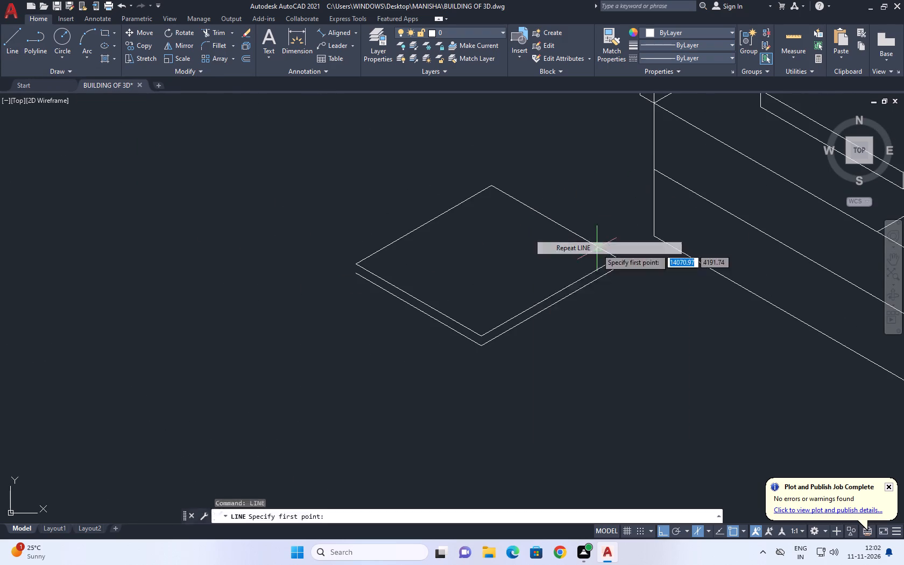
{"action": "scroll", "coordinate": [351, 277], "scroll_direction": "up", "scroll_amount": 3}
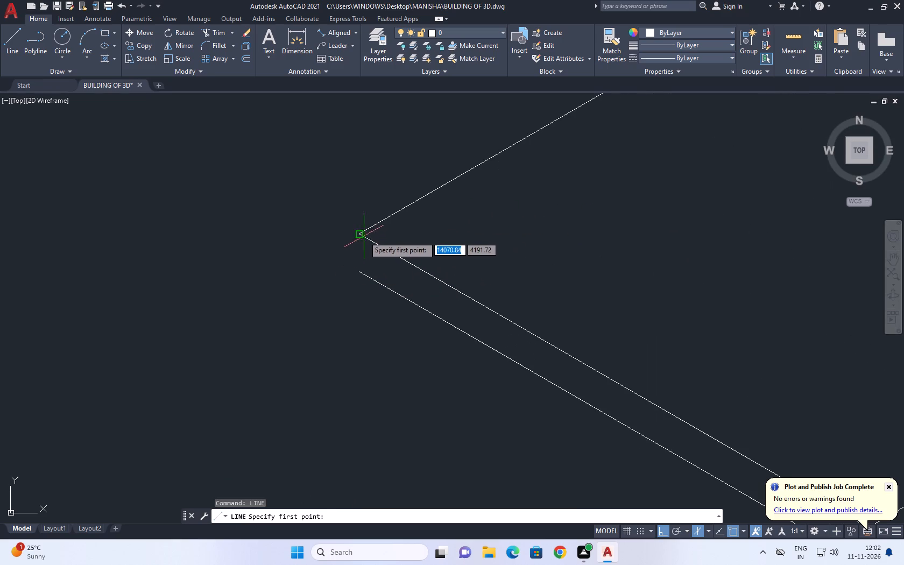
{"action": "left_click", "coordinate": [360, 235]}
{"action": "left_click", "coordinate": [359, 271]}
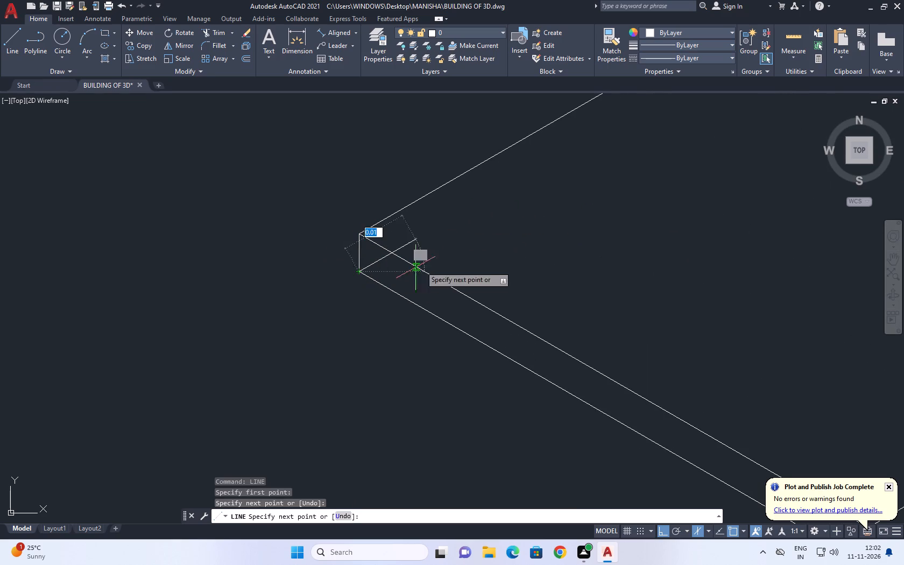
{"action": "right_click", "coordinate": [427, 235]}
{"action": "left_click", "coordinate": [453, 252]}
{"action": "scroll", "coordinate": [416, 258], "scroll_direction": "down", "scroll_amount": 4}
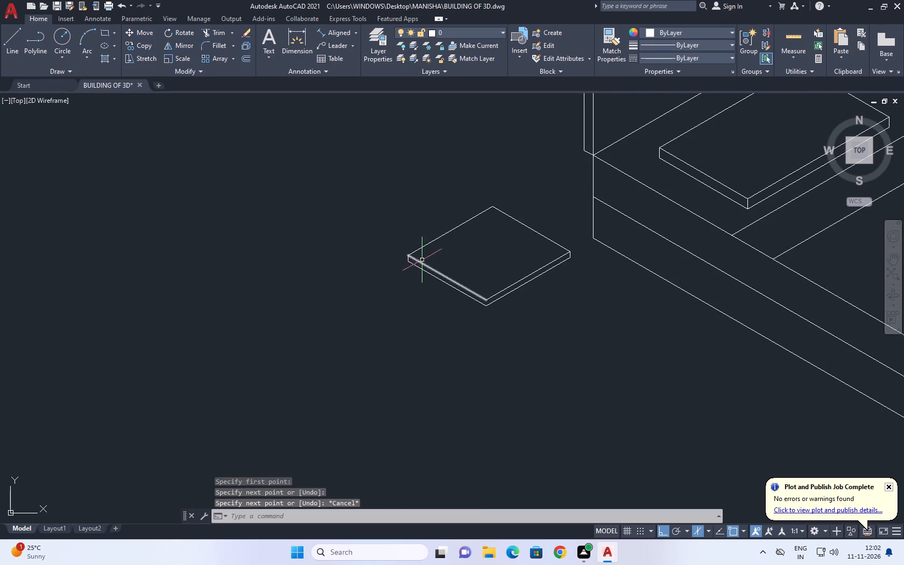
Draw a leg outline from the tabletop's lower right corner: straight down, about 0.01 at 210°, and about 0.08 up past the top's edge.
{"action": "middle_click_drag", "start_coordinate": [559, 271], "coordinate": [582, 277]}
{"action": "scroll", "coordinate": [582, 277], "scroll_direction": "up", "scroll_amount": 2}
{"action": "middle_click_drag", "start_coordinate": [414, 309], "coordinate": [469, 274]}
{"action": "scroll", "coordinate": [471, 270], "scroll_direction": "up", "scroll_amount": 1}
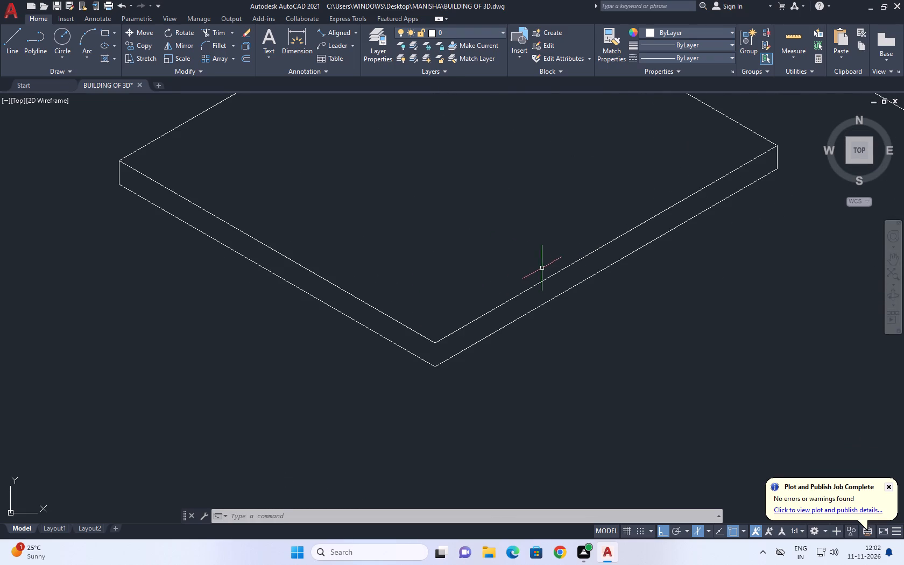
{"action": "scroll", "coordinate": [546, 269], "scroll_direction": "down", "scroll_amount": 2}
{"action": "scroll", "coordinate": [543, 296], "scroll_direction": "up", "scroll_amount": 1}
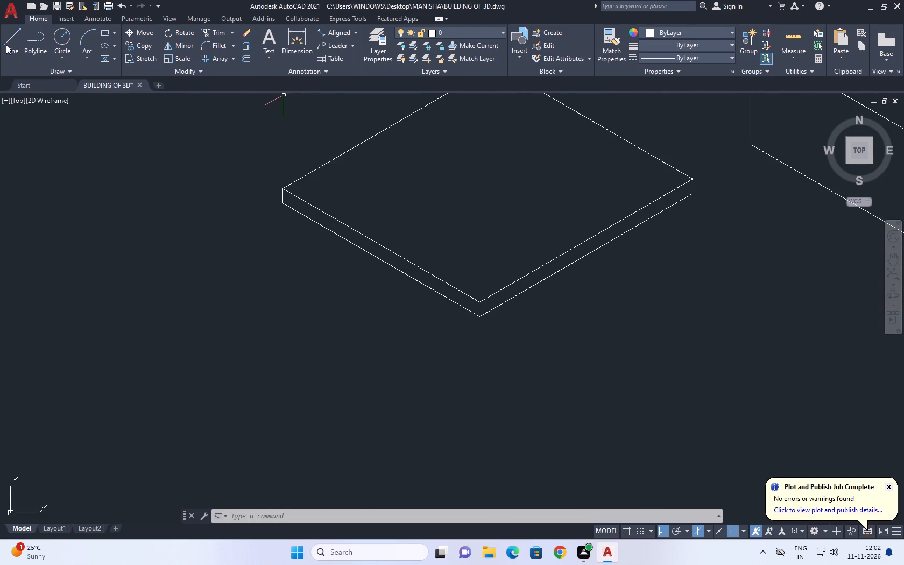
{"action": "left_click", "coordinate": [6, 45]}
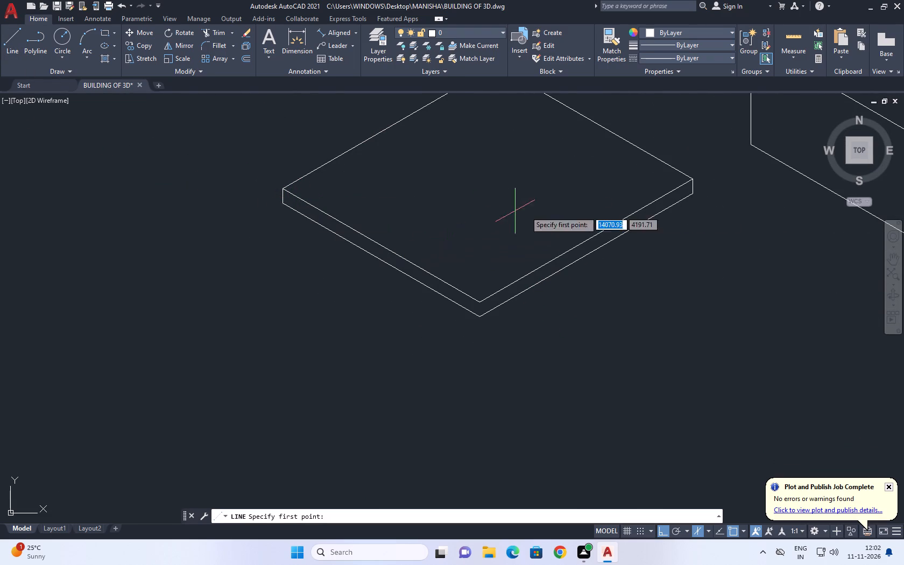
{"action": "left_click", "coordinate": [694, 192]}
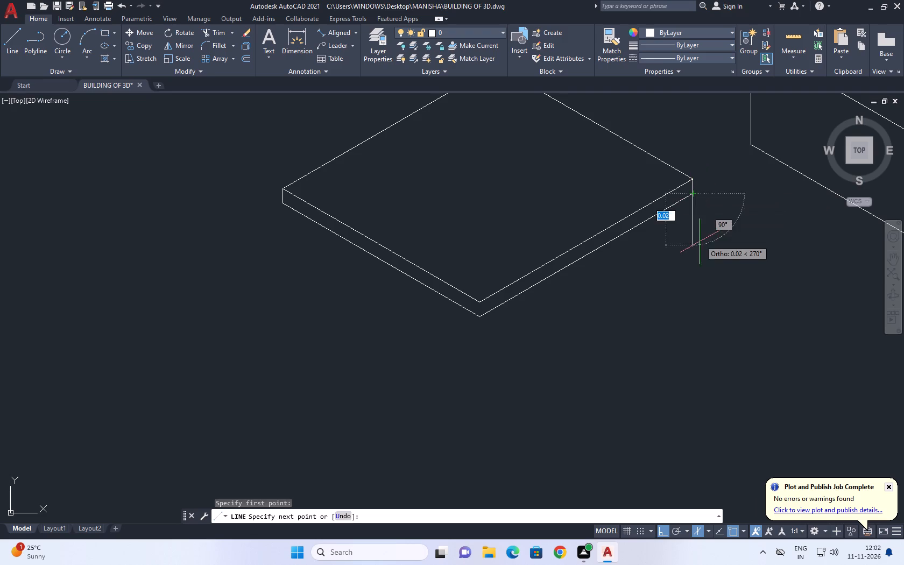
{"action": "scroll", "coordinate": [704, 257], "scroll_direction": "down", "scroll_amount": 4}
{"action": "scroll", "coordinate": [708, 299], "scroll_direction": "up", "scroll_amount": 3}
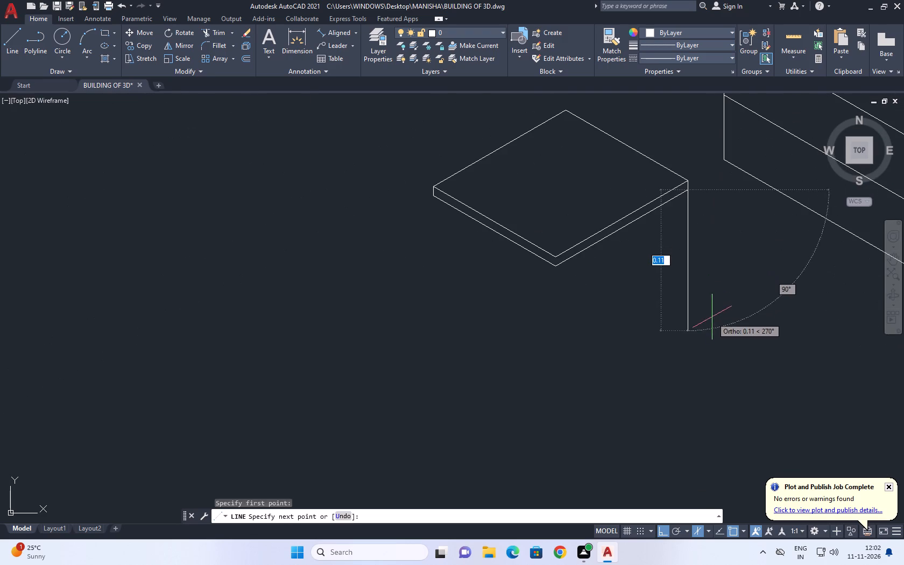
{"action": "scroll", "coordinate": [698, 291], "scroll_direction": "up", "scroll_amount": 2}
{"action": "left_click", "coordinate": [670, 258]}
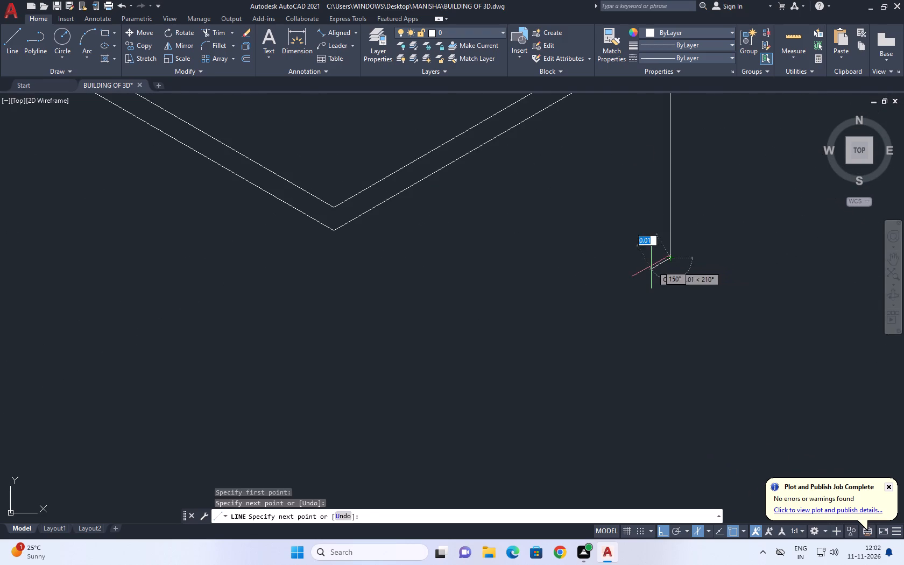
{"action": "left_click", "coordinate": [650, 266]}
{"action": "scroll", "coordinate": [620, 229], "scroll_direction": "down", "scroll_amount": 2}
{"action": "scroll", "coordinate": [634, 153], "scroll_direction": "up", "scroll_amount": 2}
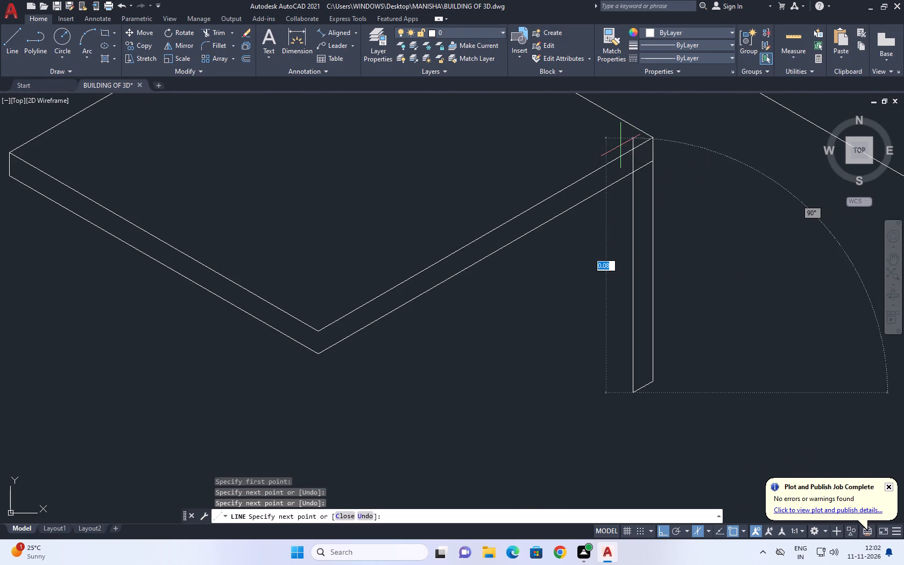
{"action": "left_click", "coordinate": [617, 142]}
{"action": "right_click", "coordinate": [709, 193]}
{"action": "left_click", "coordinate": [754, 200]}
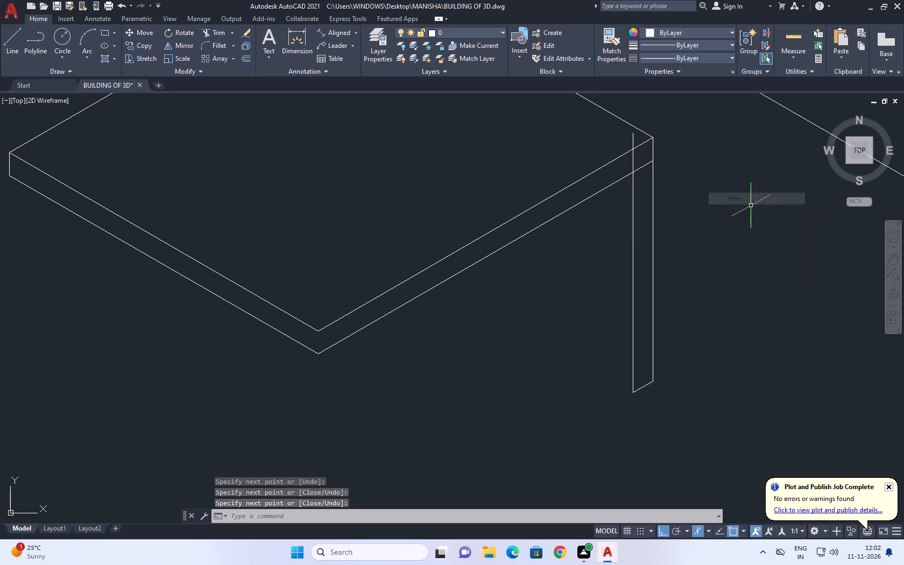
Trim the leg's inner vertical line where it runs above the tabletop's lower edge.
{"action": "left_click", "coordinate": [223, 30]}
{"action": "scroll", "coordinate": [643, 160], "scroll_direction": "up", "scroll_amount": 1}
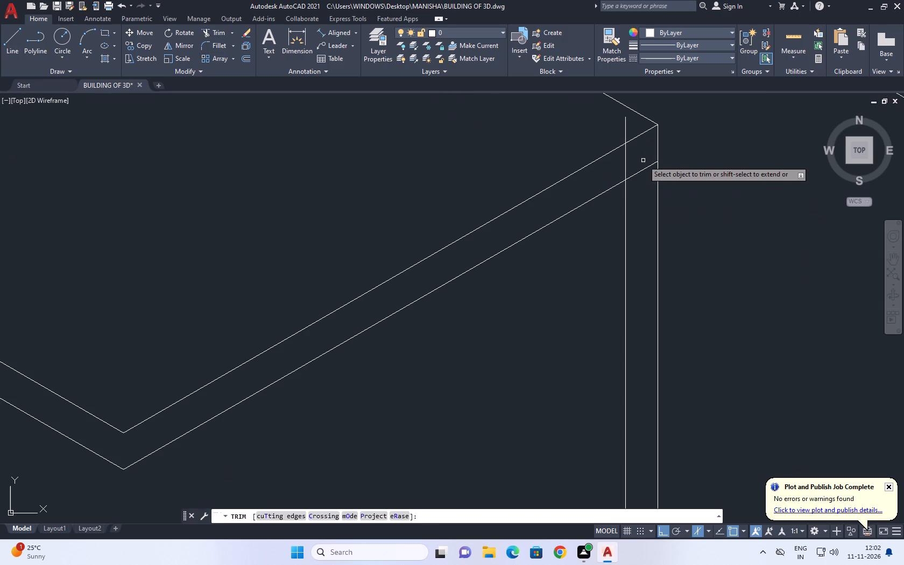
{"action": "left_click", "coordinate": [642, 158]}
{"action": "left_click", "coordinate": [610, 167]}
{"action": "left_click", "coordinate": [631, 126]}
{"action": "left_click", "coordinate": [599, 132]}
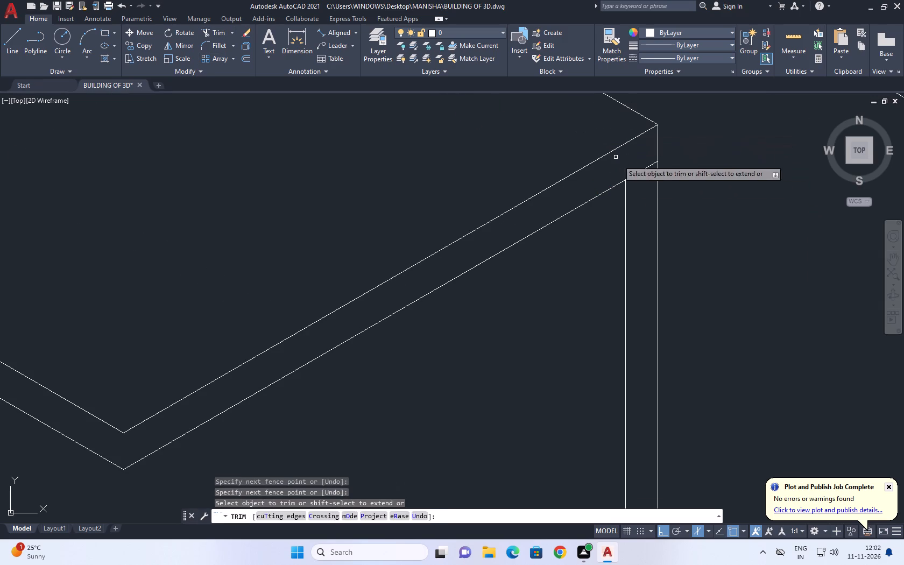
{"action": "right_click", "coordinate": [717, 174]}
{"action": "left_click", "coordinate": [743, 187]}
Copy the leg's three lines along the tabletop's lower edge to its front corner.
{"action": "scroll", "coordinate": [556, 206], "scroll_direction": "down", "scroll_amount": 3}
{"action": "left_click", "coordinate": [598, 255]}
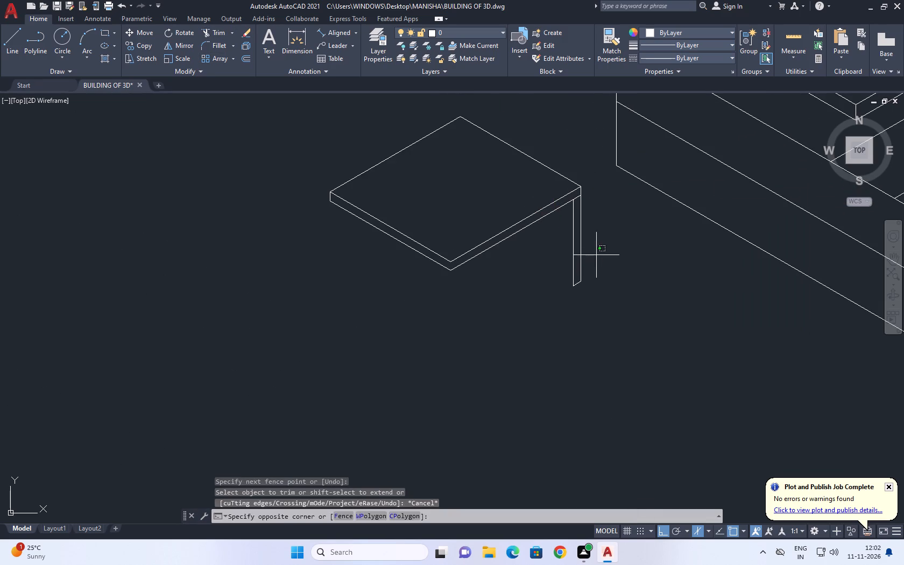
{"action": "left_click", "coordinate": [566, 306]}
{"action": "left_click", "coordinate": [146, 47]}
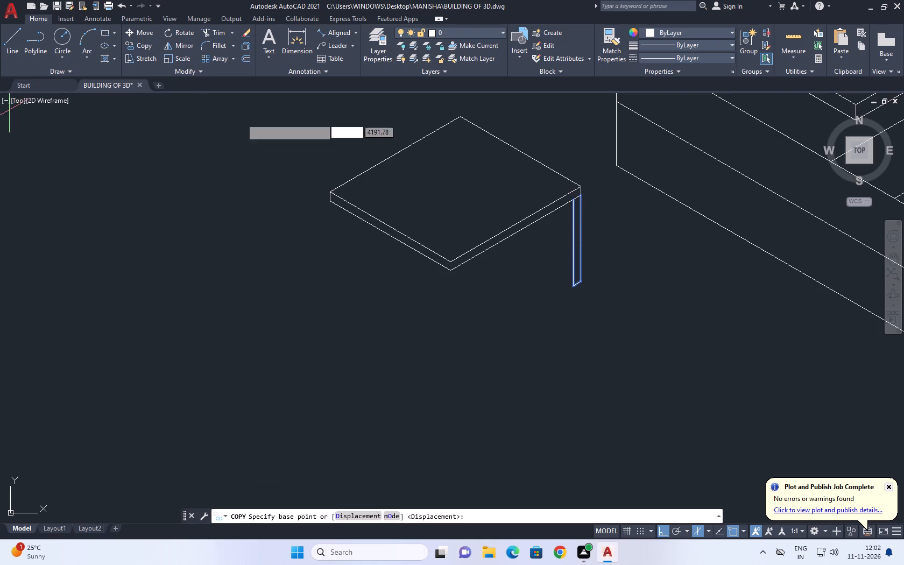
{"action": "scroll", "coordinate": [540, 200], "scroll_direction": "up", "scroll_amount": 1}
{"action": "left_click", "coordinate": [589, 203]}
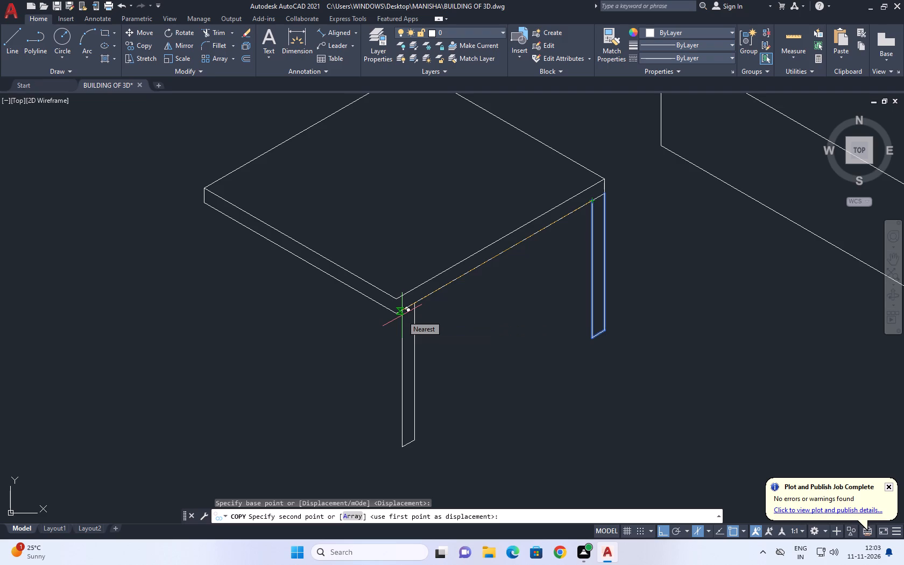
{"action": "left_click", "coordinate": [397, 315]}
{"action": "right_click", "coordinate": [489, 317]}
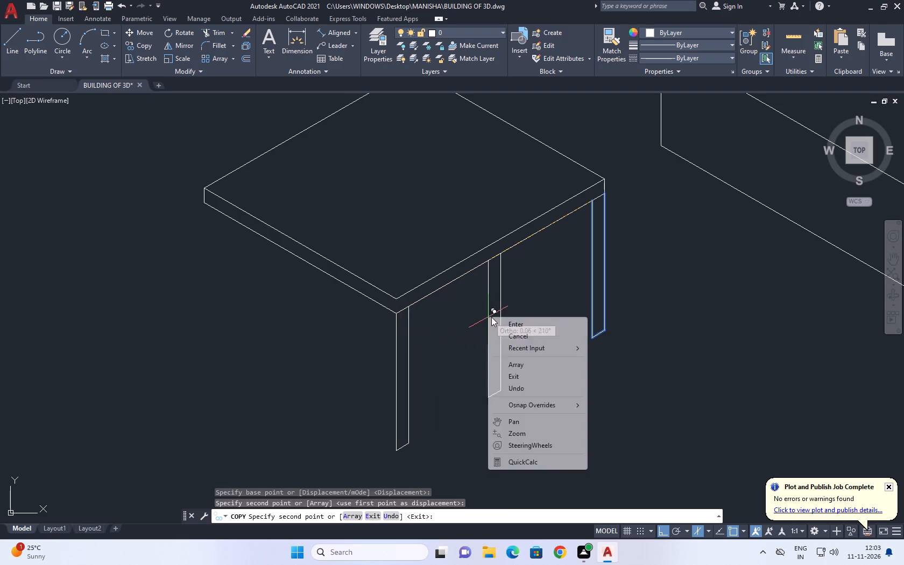
{"action": "left_click", "coordinate": [505, 331]}
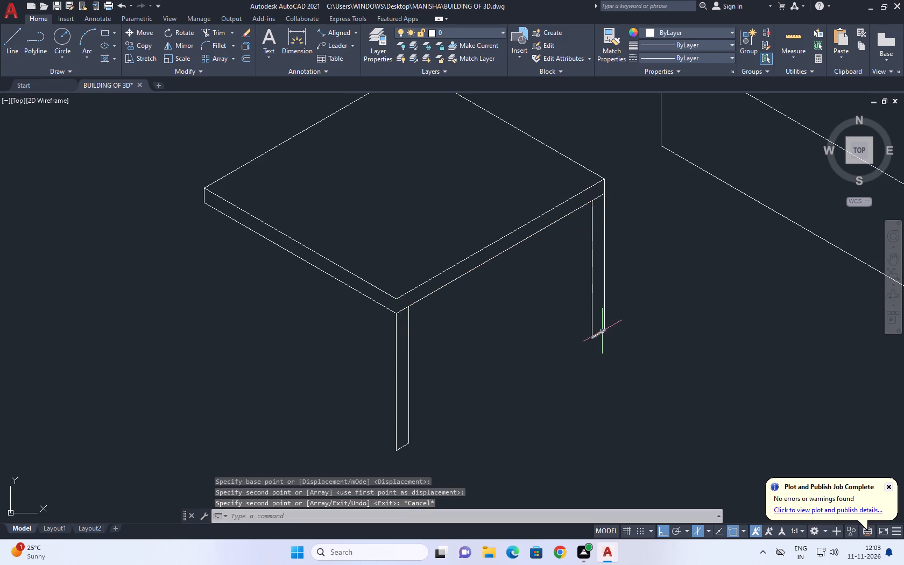
Draw a vertical leg line straight down from the lower end of the tabletop's left corner.
{"action": "scroll", "coordinate": [427, 241], "scroll_direction": "down", "scroll_amount": 1}
{"action": "middle_click_drag", "start_coordinate": [411, 278], "coordinate": [473, 278]}
{"action": "scroll", "coordinate": [476, 277], "scroll_direction": "up", "scroll_amount": 1}
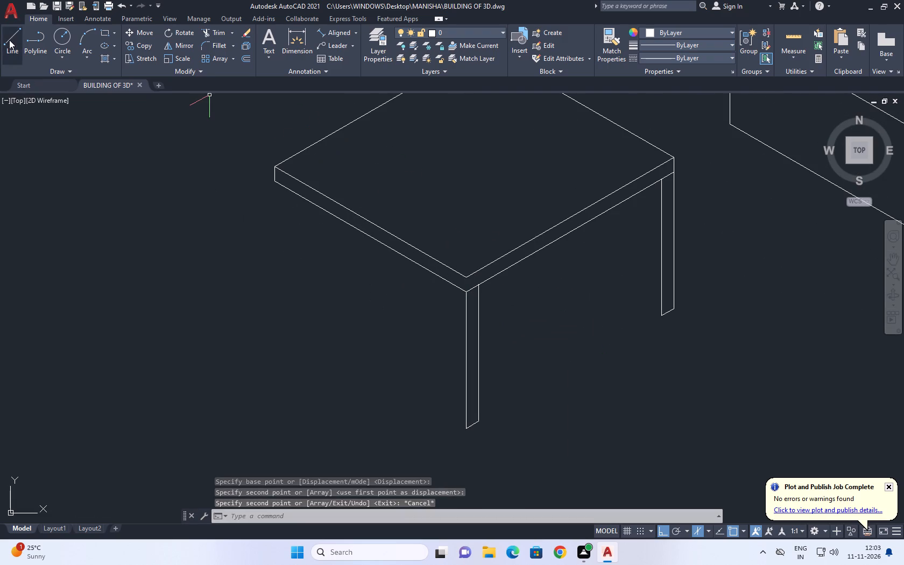
{"action": "left_click", "coordinate": [10, 41]}
{"action": "left_click", "coordinate": [273, 180]}
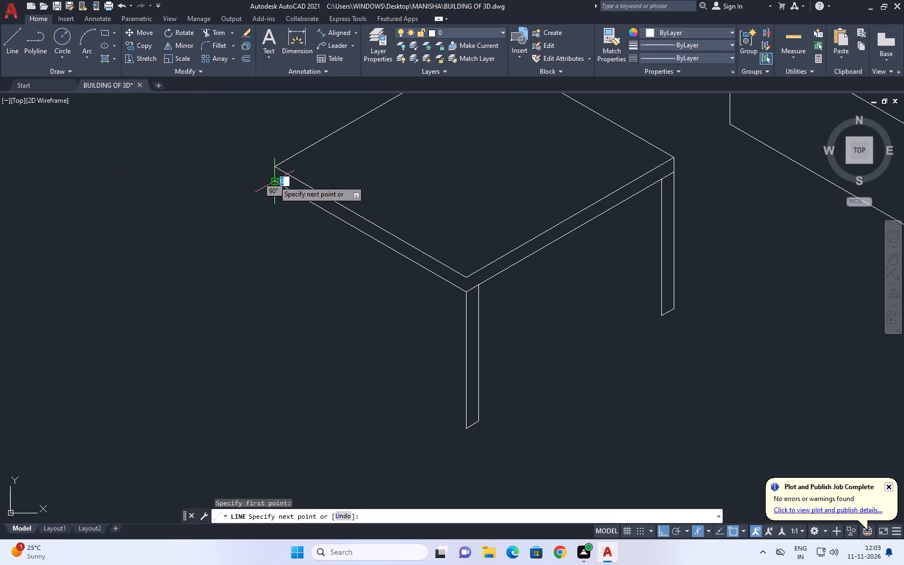
{"action": "left_click", "coordinate": [276, 365]}
{"action": "right_click", "coordinate": [325, 349]}
{"action": "left_click", "coordinate": [355, 367]}
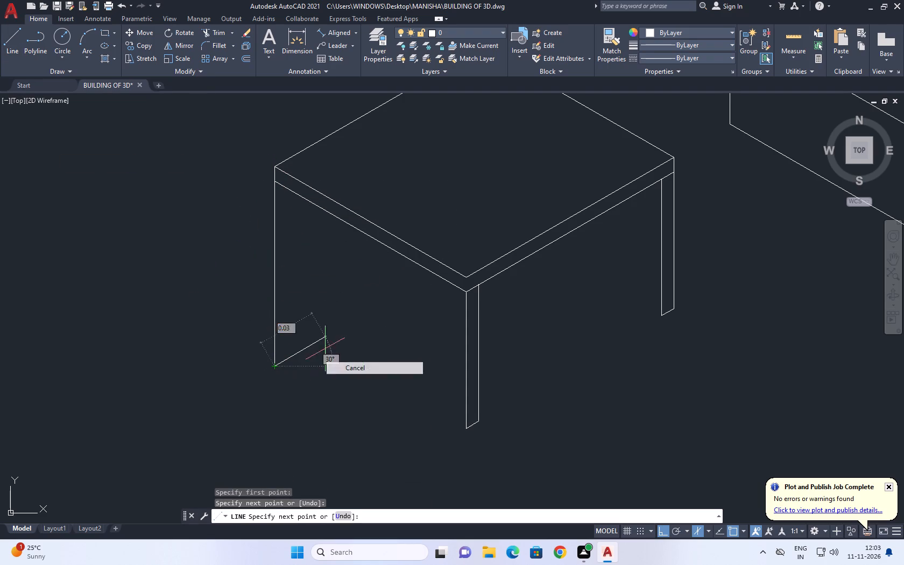
Draw a line at 150° from the front leg's lower outer corner, running past the left leg's vertical line.
{"action": "right_click", "coordinate": [319, 292]}
{"action": "left_click", "coordinate": [366, 300]}
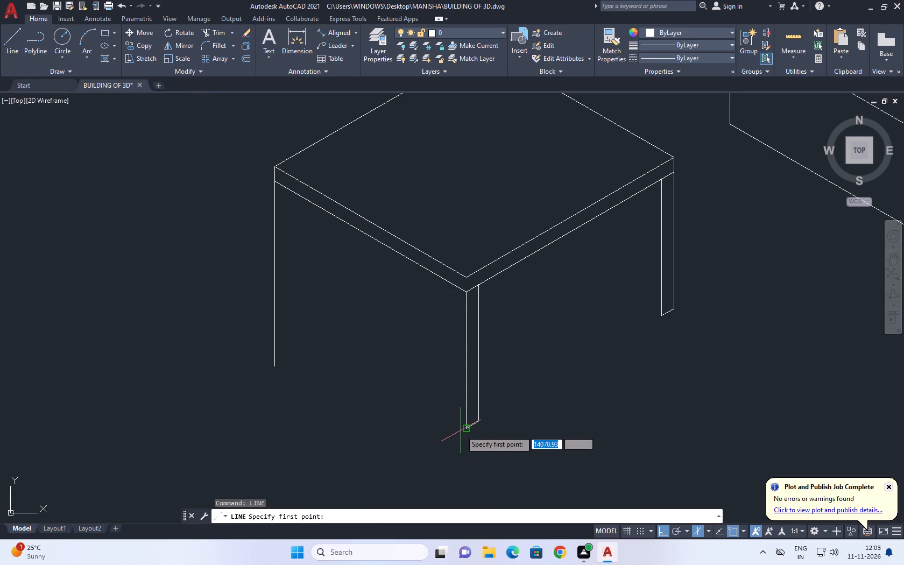
{"action": "left_click", "coordinate": [466, 429]}
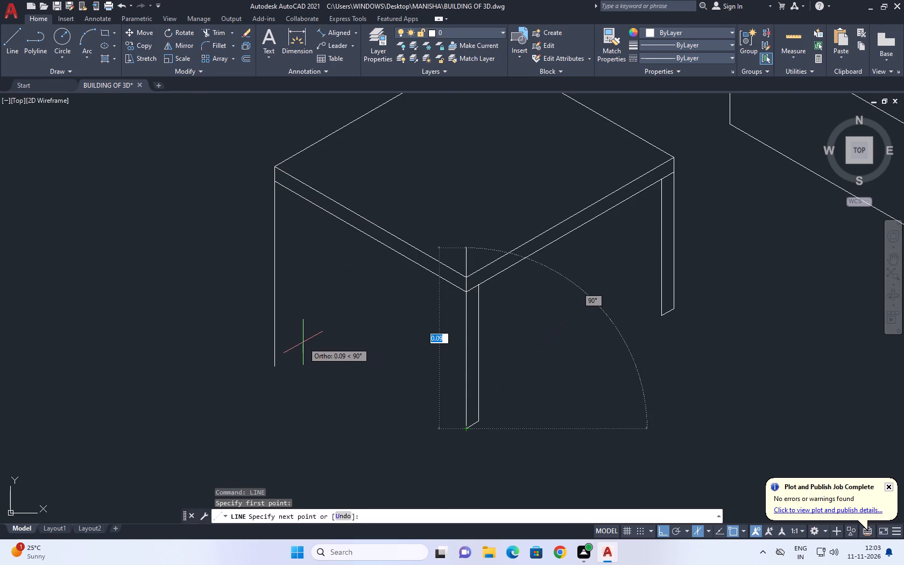
{"action": "key", "text": "F5"}
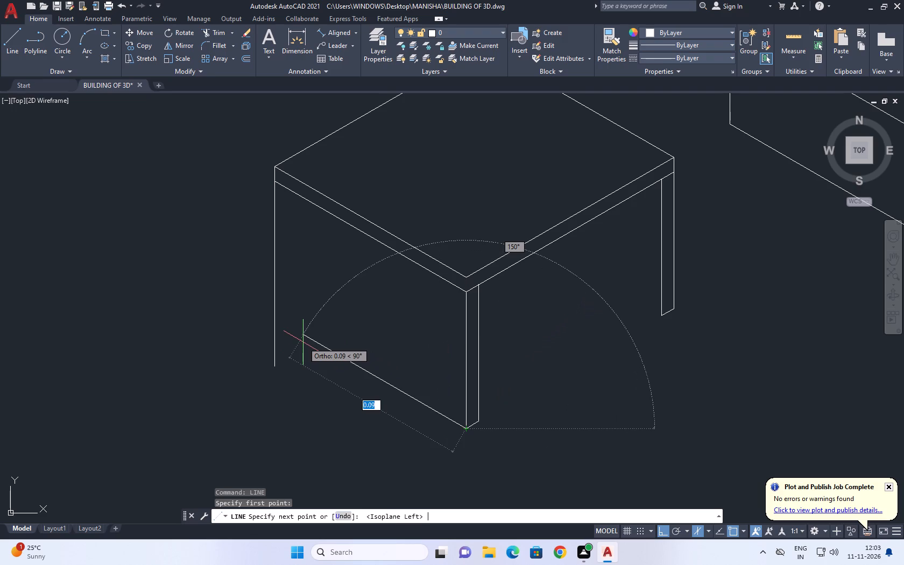
{"action": "left_click", "coordinate": [250, 313]}
{"action": "right_click", "coordinate": [339, 315]}
{"action": "left_click", "coordinate": [360, 330]}
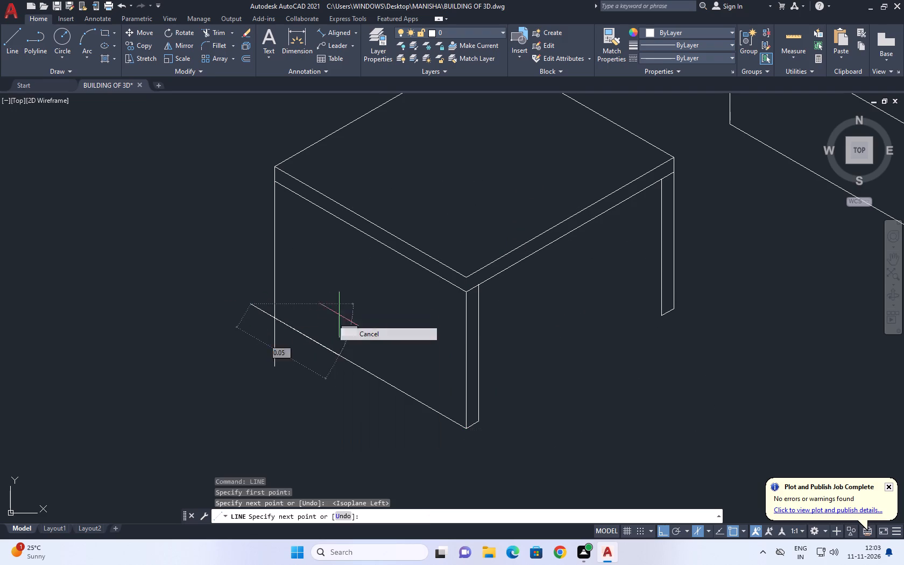
Copy the left leg's vertical line a short distance along the tabletop's lower edge at 330° as the leg's inner line.
{"action": "left_click_drag", "start_coordinate": [295, 274], "coordinate": [288, 267]}
{"action": "left_click", "coordinate": [267, 245]}
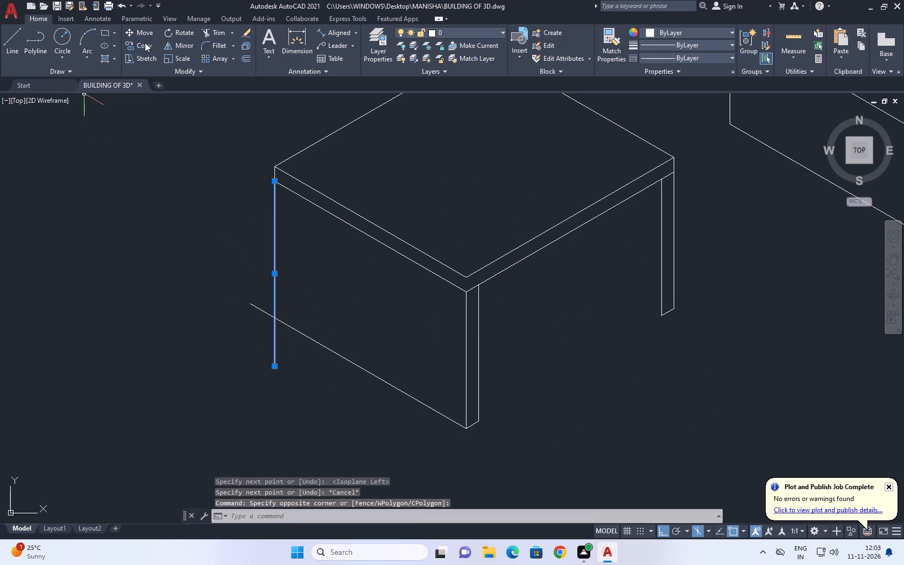
{"action": "left_click", "coordinate": [145, 45]}
{"action": "scroll", "coordinate": [269, 189], "scroll_direction": "up", "scroll_amount": 1}
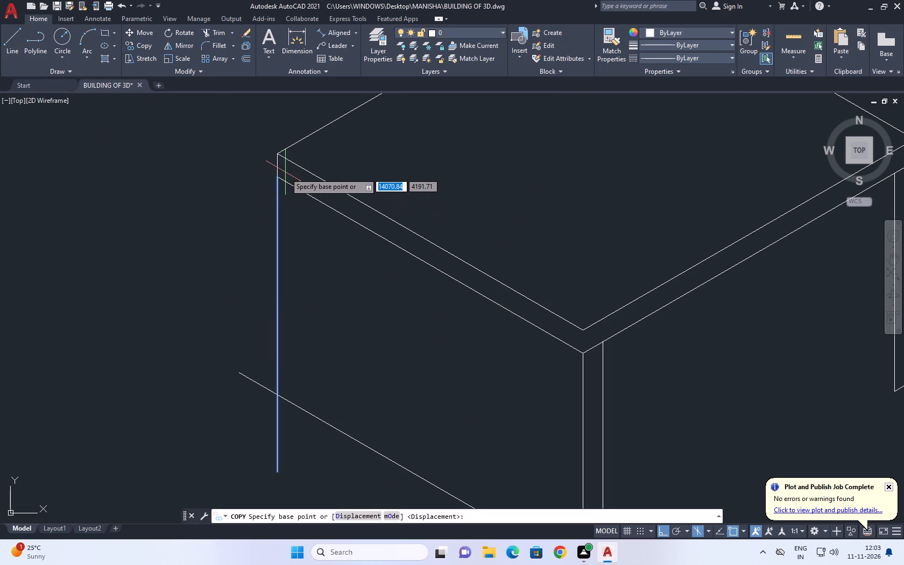
{"action": "left_click", "coordinate": [277, 175]}
{"action": "left_click_drag", "start_coordinate": [292, 184], "coordinate": [313, 193]}
{"action": "right_click", "coordinate": [408, 159]}
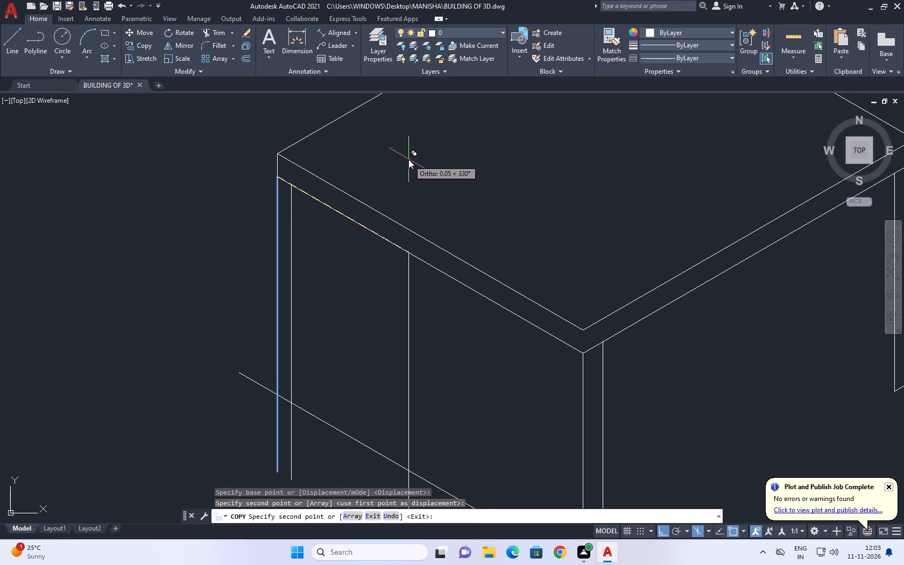
{"action": "left_click", "coordinate": [456, 178]}
Shift the copied inner leg line along the tabletop's lower edge to adjust the left leg's width.
{"action": "left_click", "coordinate": [292, 204]}
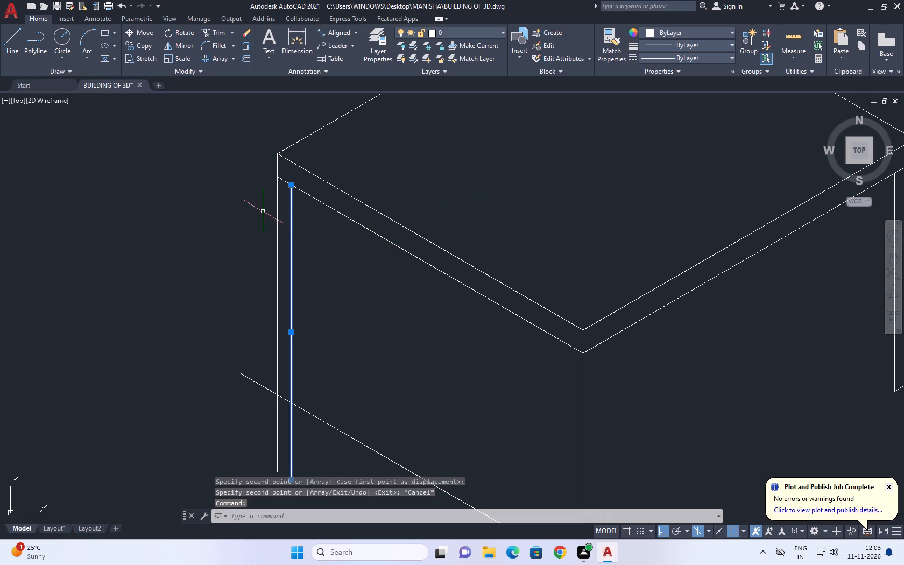
{"action": "left_click", "coordinate": [145, 30]}
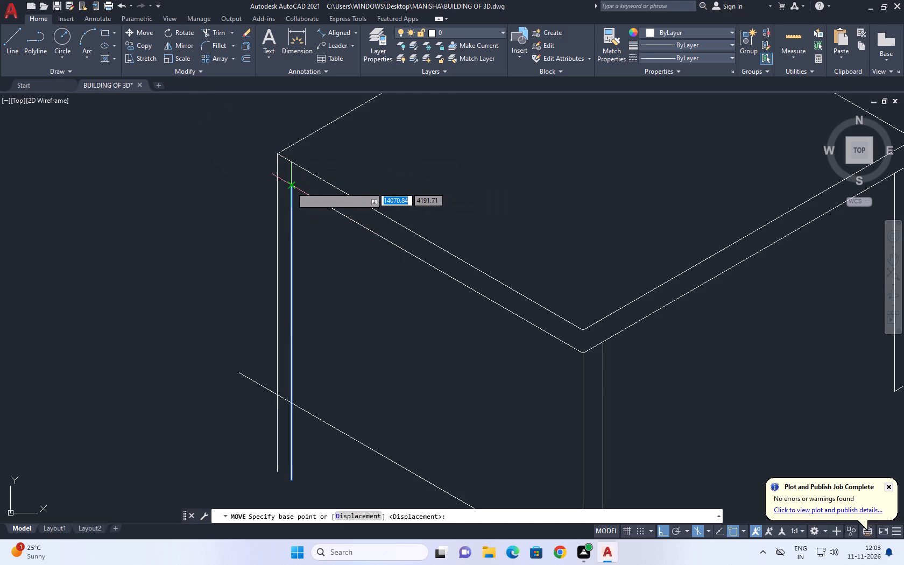
{"action": "left_click", "coordinate": [291, 187]}
{"action": "left_click", "coordinate": [298, 189]}
{"action": "scroll", "coordinate": [369, 192], "scroll_direction": "down", "scroll_amount": 2}
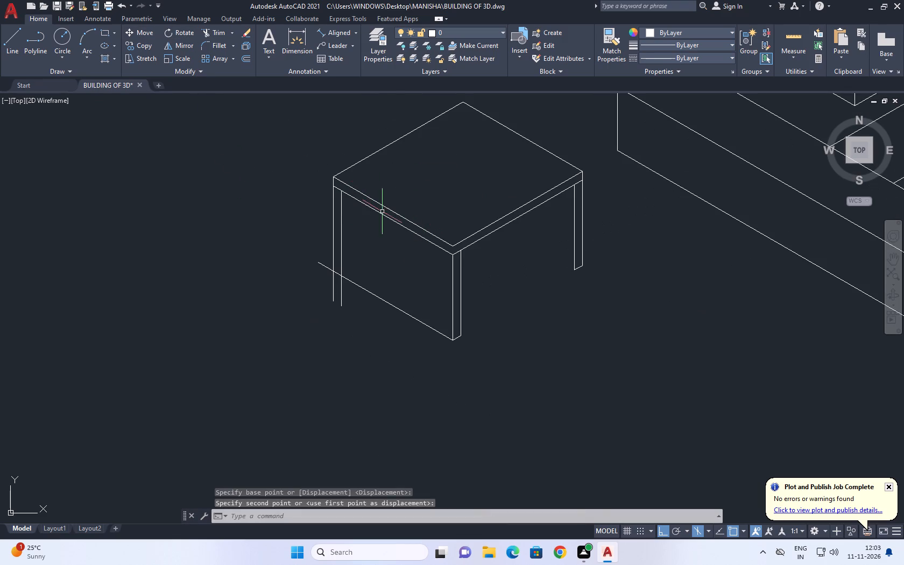
{"action": "scroll", "coordinate": [333, 210], "scroll_direction": "up", "scroll_amount": 2}
{"action": "left_click", "coordinate": [351, 214]}
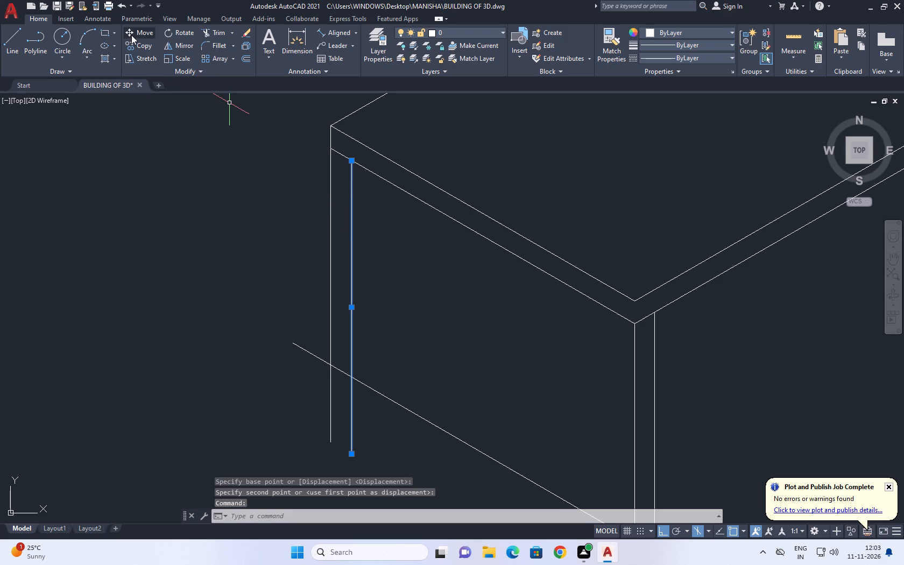
{"action": "left_click", "coordinate": [133, 34]}
{"action": "middle_click_drag", "start_coordinate": [391, 253], "coordinate": [429, 289]}
{"action": "left_click", "coordinate": [432, 292]}
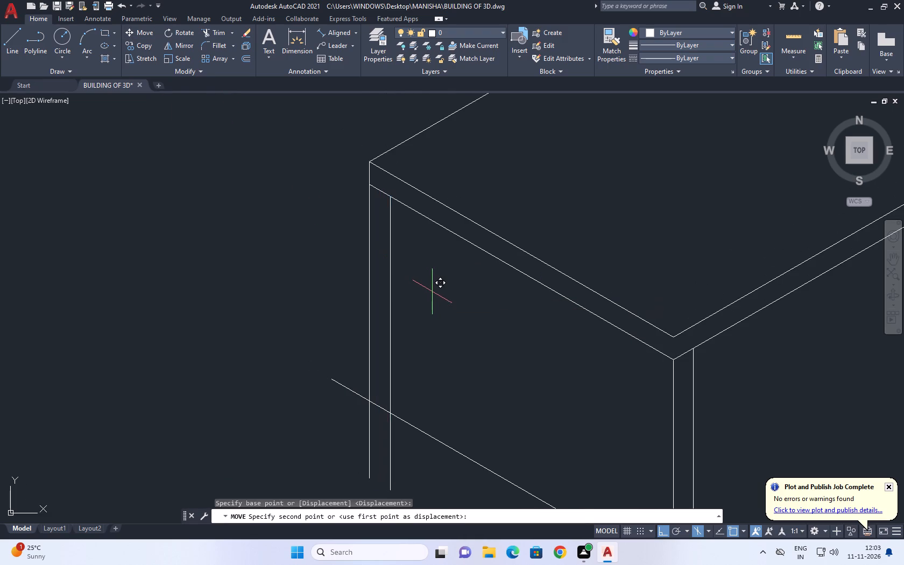
{"action": "left_click", "coordinate": [428, 290]}
{"action": "scroll", "coordinate": [393, 265], "scroll_direction": "down", "scroll_amount": 1}
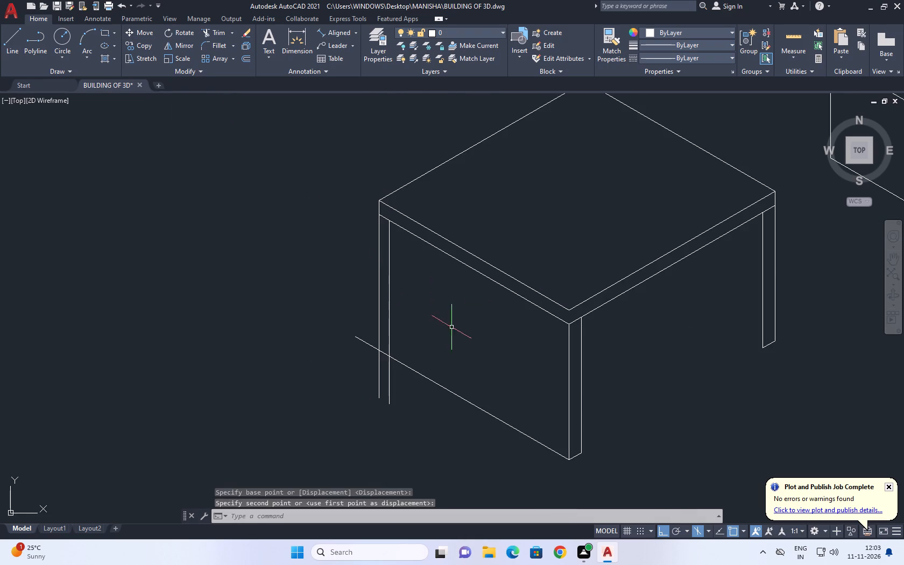
Trim the left leg's lines below the slanted base line, the base line's outer overhang, and its stretch between the two legs.
{"action": "middle_click_drag", "start_coordinate": [451, 327], "coordinate": [474, 280]}
{"action": "left_click", "coordinate": [220, 30]}
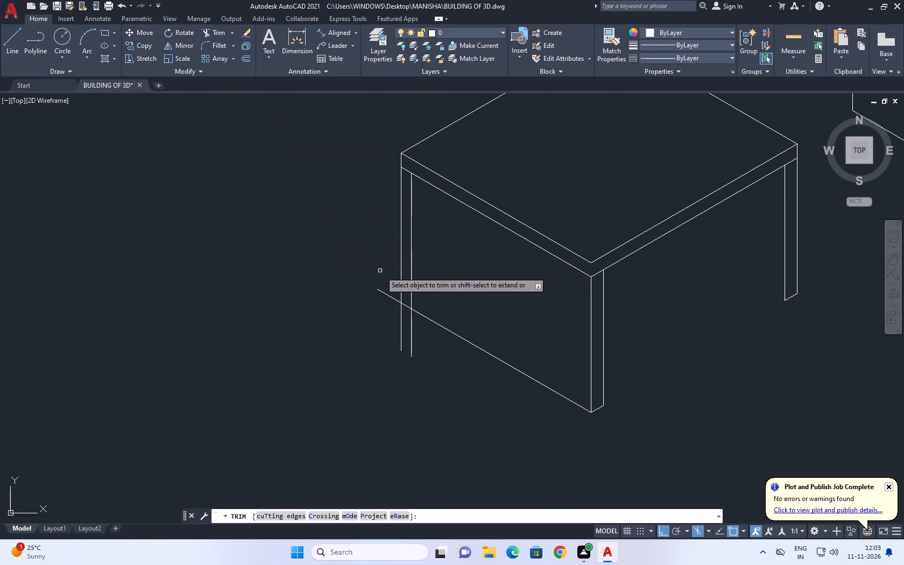
{"action": "scroll", "coordinate": [387, 284], "scroll_direction": "up", "scroll_amount": 1}
{"action": "left_click", "coordinate": [387, 286]}
{"action": "left_click", "coordinate": [425, 363]}
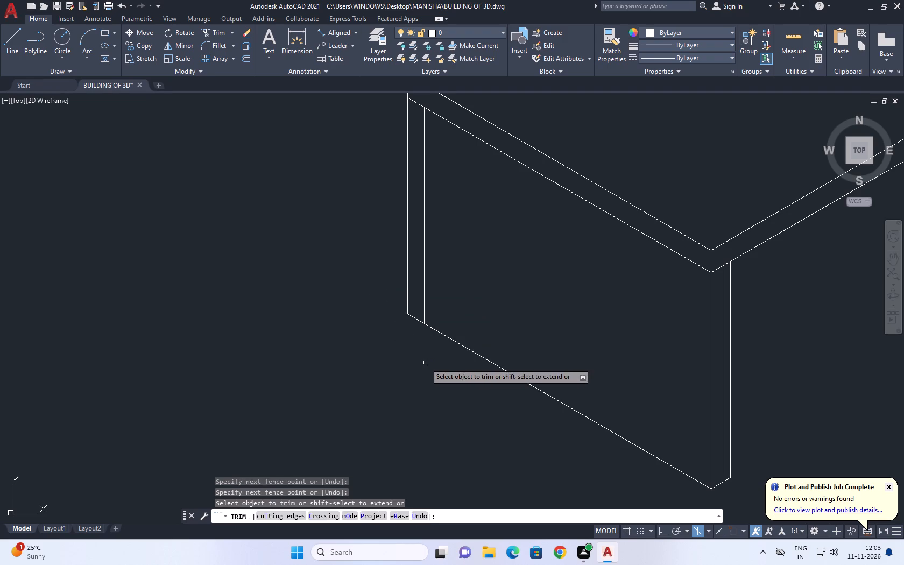
{"action": "left_click", "coordinate": [475, 348]}
{"action": "left_click", "coordinate": [460, 361]}
{"action": "right_click", "coordinate": [482, 322]}
{"action": "left_click", "coordinate": [497, 337]}
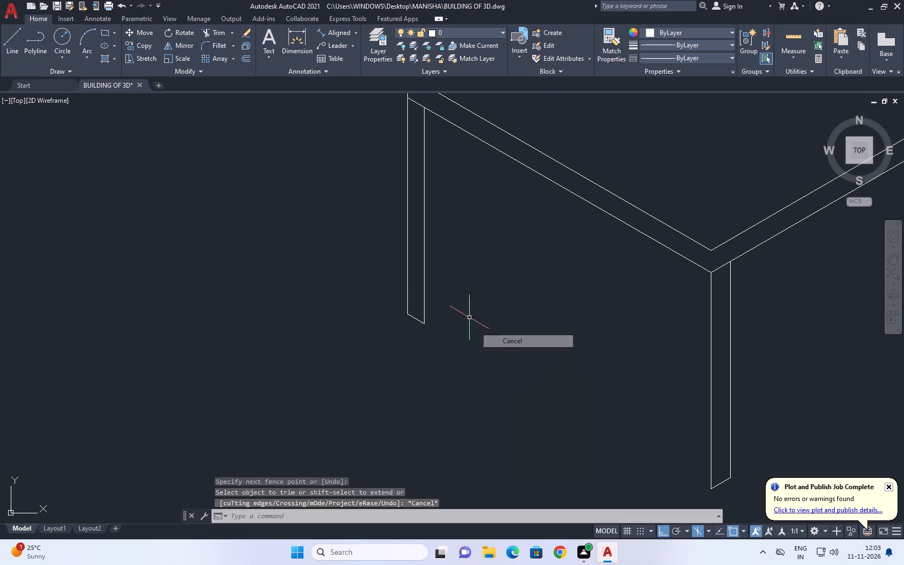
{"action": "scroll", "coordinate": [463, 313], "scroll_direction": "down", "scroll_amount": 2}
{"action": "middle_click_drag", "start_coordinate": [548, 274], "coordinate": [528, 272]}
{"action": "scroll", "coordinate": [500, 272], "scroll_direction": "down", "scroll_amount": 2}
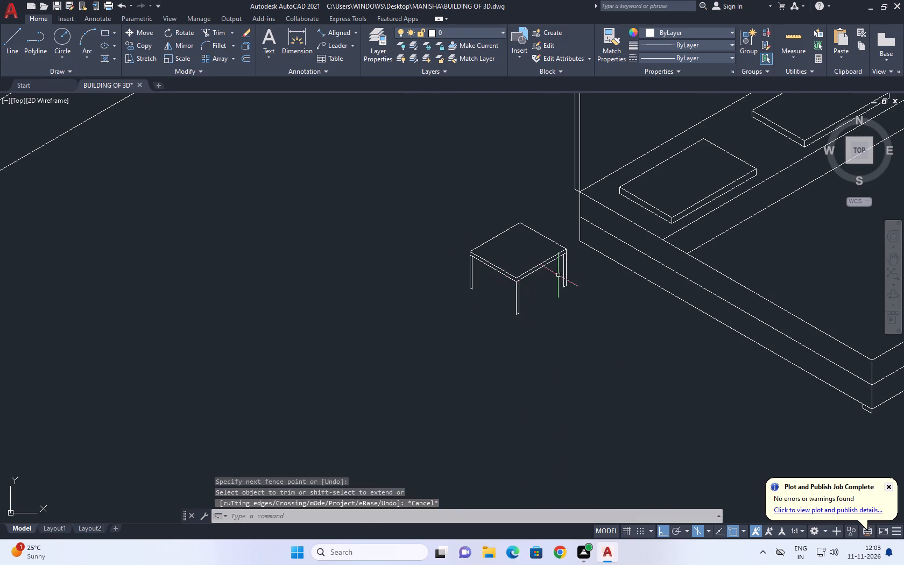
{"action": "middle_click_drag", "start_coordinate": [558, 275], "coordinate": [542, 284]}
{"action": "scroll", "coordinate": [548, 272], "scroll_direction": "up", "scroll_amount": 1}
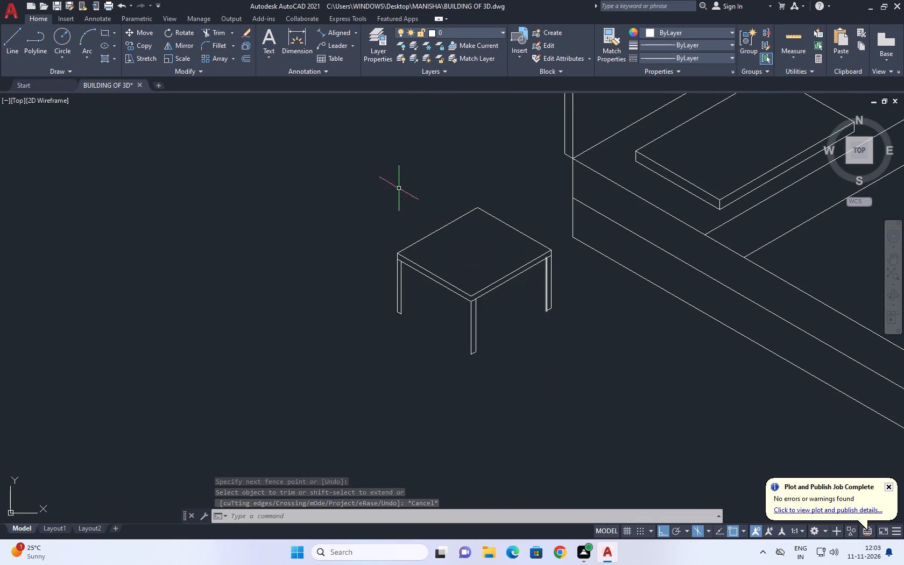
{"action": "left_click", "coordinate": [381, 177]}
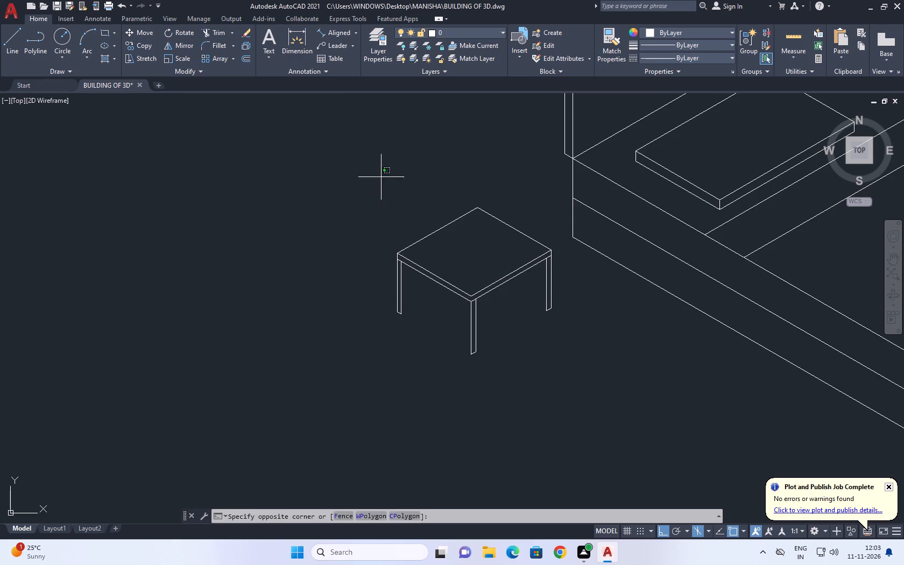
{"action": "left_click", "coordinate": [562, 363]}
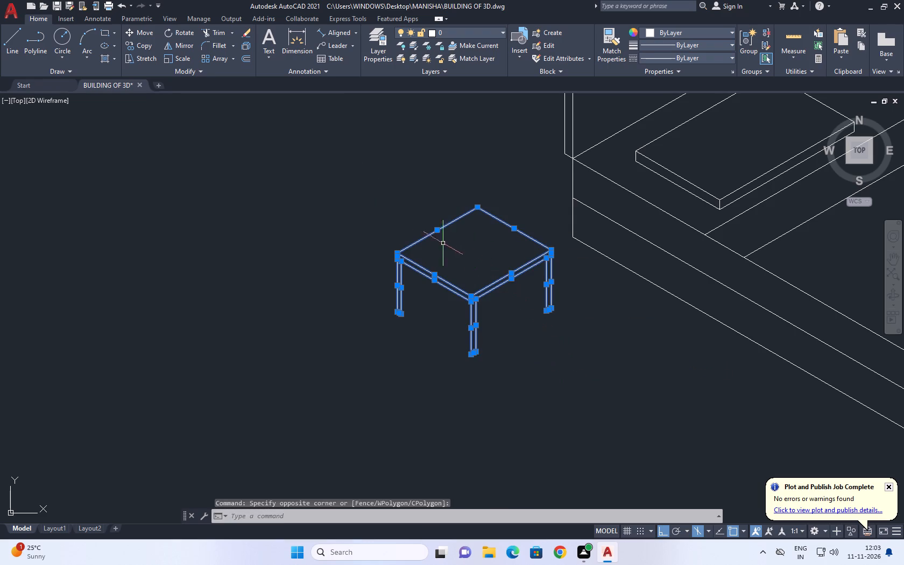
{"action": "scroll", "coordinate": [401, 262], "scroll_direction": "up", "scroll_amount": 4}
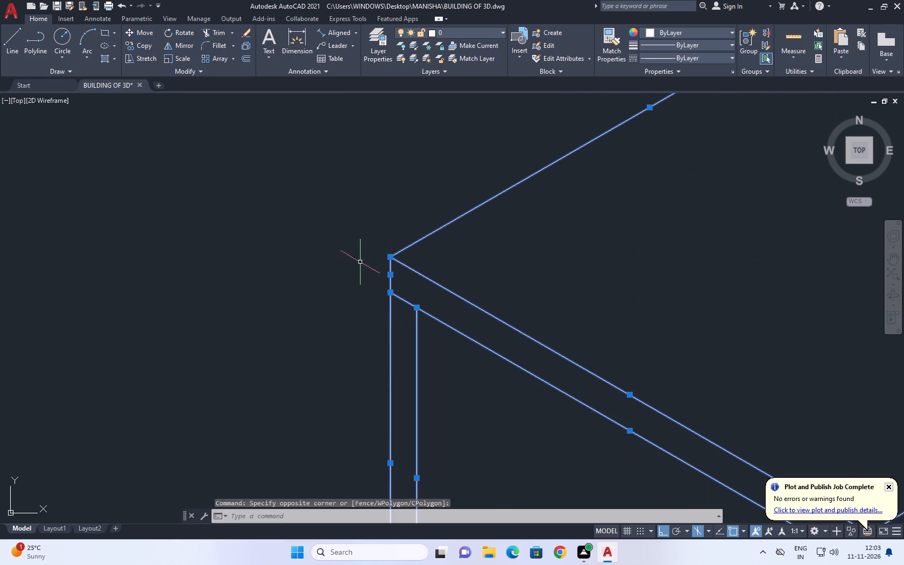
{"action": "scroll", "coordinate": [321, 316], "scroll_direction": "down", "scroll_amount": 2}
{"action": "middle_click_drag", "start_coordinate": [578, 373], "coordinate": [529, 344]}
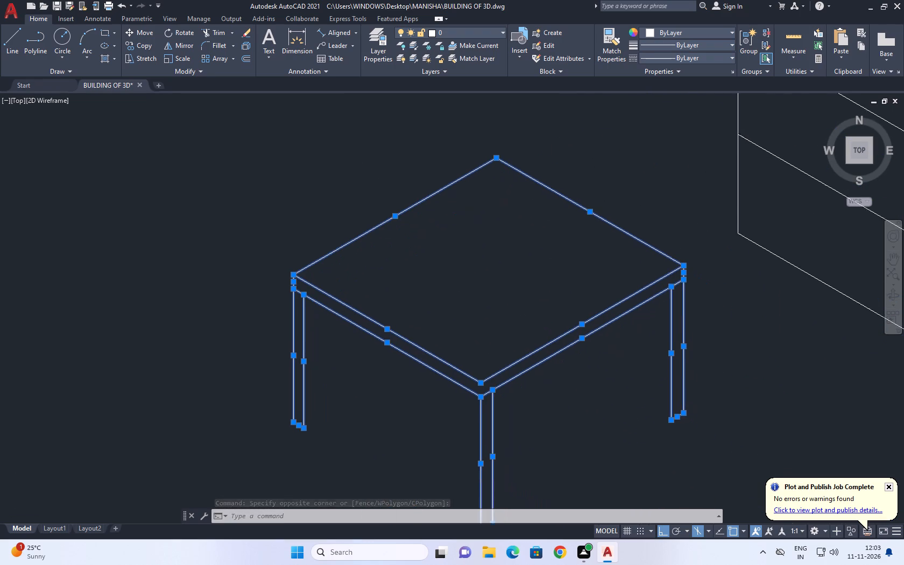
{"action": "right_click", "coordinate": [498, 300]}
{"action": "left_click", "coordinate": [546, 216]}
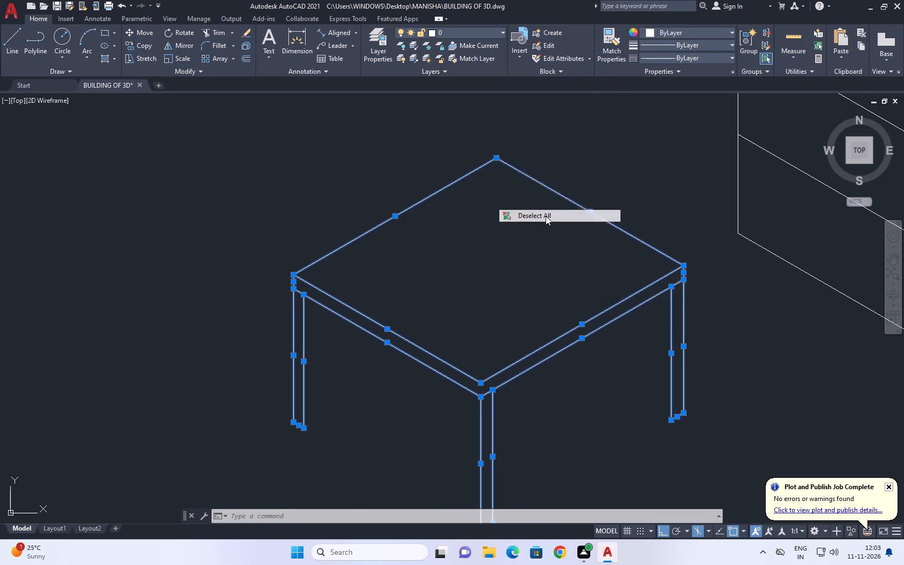
Draw the short vertical edge at the tabletop's front corner, from its lower corner up to its upper corner.
{"action": "left_click", "coordinate": [7, 48]}
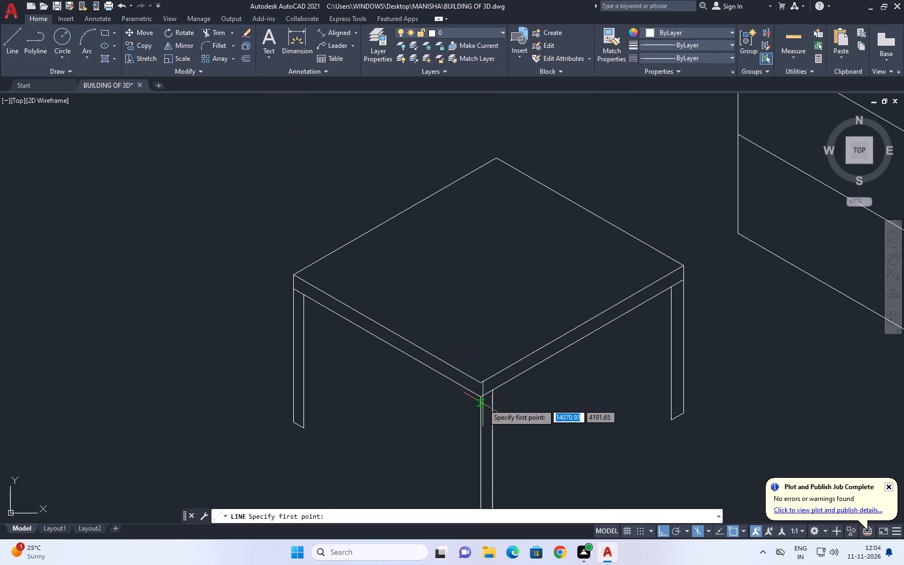
{"action": "scroll", "coordinate": [483, 404], "scroll_direction": "up", "scroll_amount": 2}
{"action": "left_click", "coordinate": [480, 393]}
{"action": "left_click", "coordinate": [481, 357]}
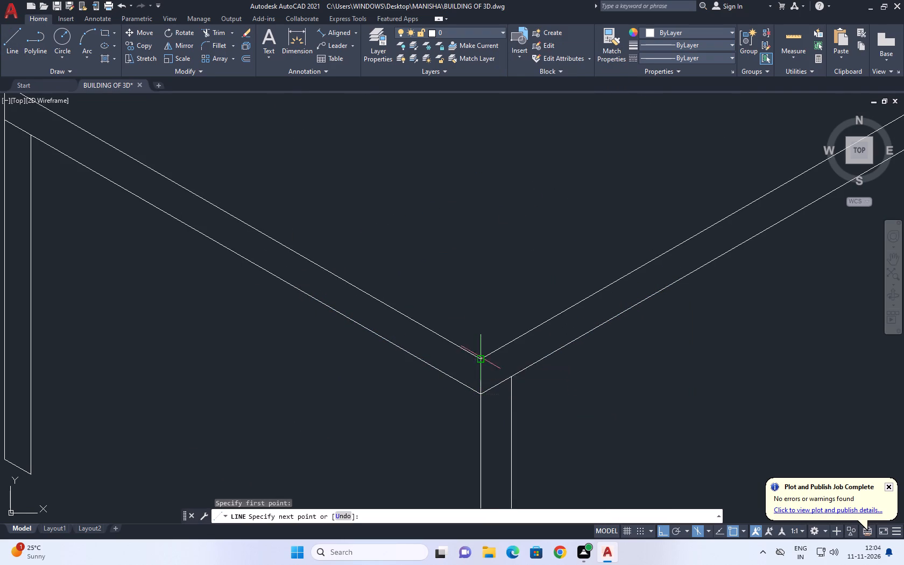
{"action": "right_click", "coordinate": [474, 246]}
{"action": "left_click", "coordinate": [513, 267]}
Convert all the lines of the table into a block named TABLE.
{"action": "scroll", "coordinate": [440, 279], "scroll_direction": "down", "scroll_amount": 6}
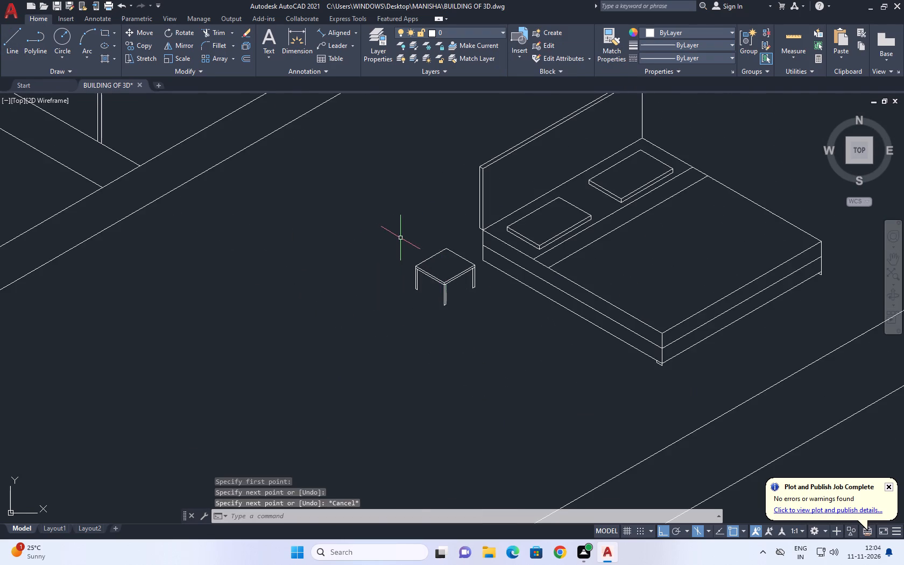
{"action": "scroll", "coordinate": [400, 238], "scroll_direction": "up", "scroll_amount": 1}
{"action": "left_click", "coordinate": [399, 231]}
{"action": "left_click", "coordinate": [524, 360]}
{"action": "scroll", "coordinate": [525, 360], "scroll_direction": "up", "scroll_amount": 1}
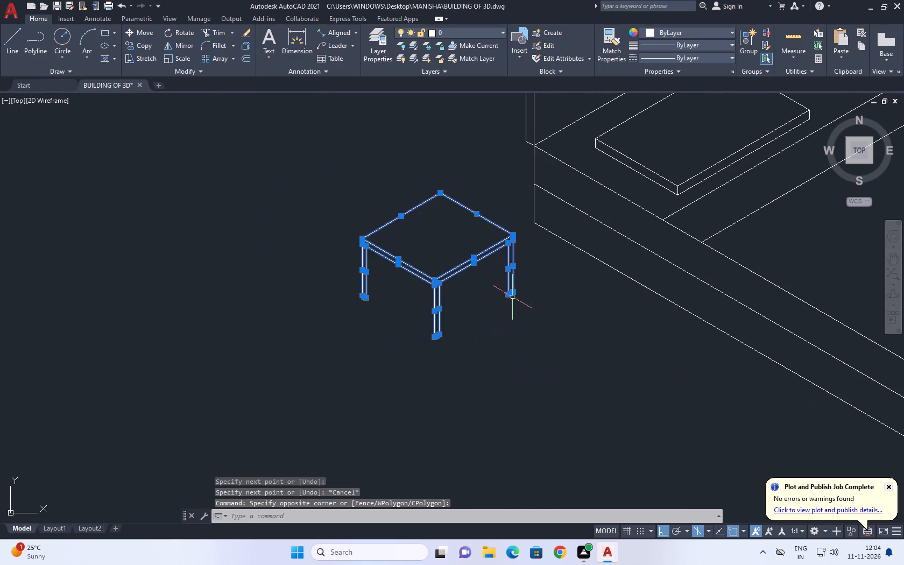
{"action": "scroll", "coordinate": [513, 297], "scroll_direction": "up", "scroll_amount": 3}
{"action": "middle_click_drag", "start_coordinate": [474, 276], "coordinate": [497, 338]}
{"action": "scroll", "coordinate": [498, 357], "scroll_direction": "down", "scroll_amount": 2}
{"action": "middle_click_drag", "start_coordinate": [441, 248], "coordinate": [443, 254]}
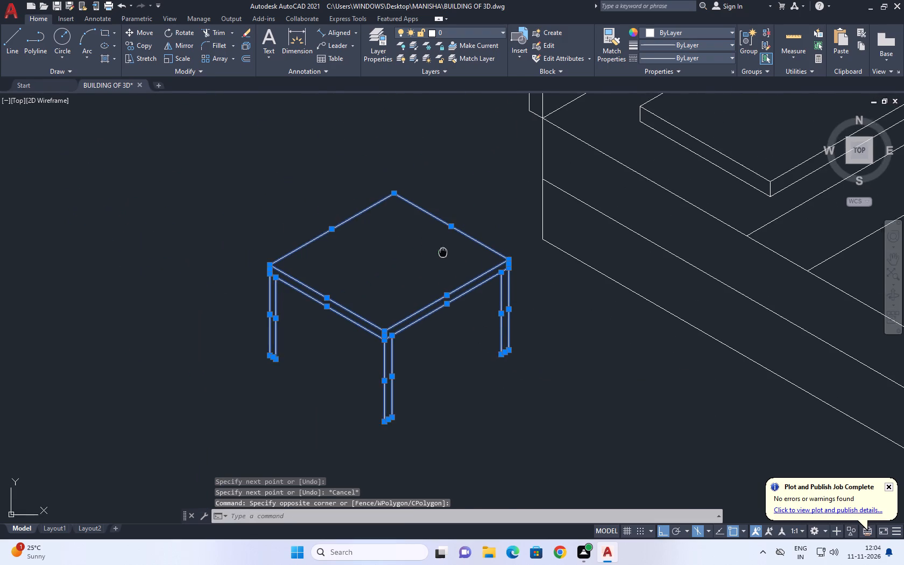
{"action": "middle_click_drag", "start_coordinate": [443, 254], "coordinate": [466, 286]}
{"action": "middle_click_drag", "start_coordinate": [507, 303], "coordinate": [486, 271]}
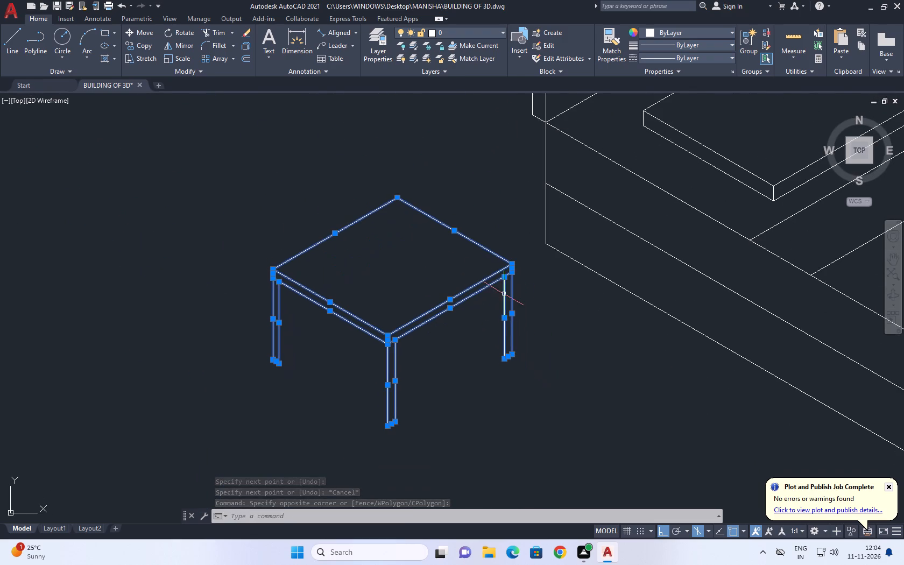
{"action": "scroll", "coordinate": [504, 291], "scroll_direction": "up", "scroll_amount": 2}
{"action": "scroll", "coordinate": [511, 251], "scroll_direction": "down", "scroll_amount": 2}
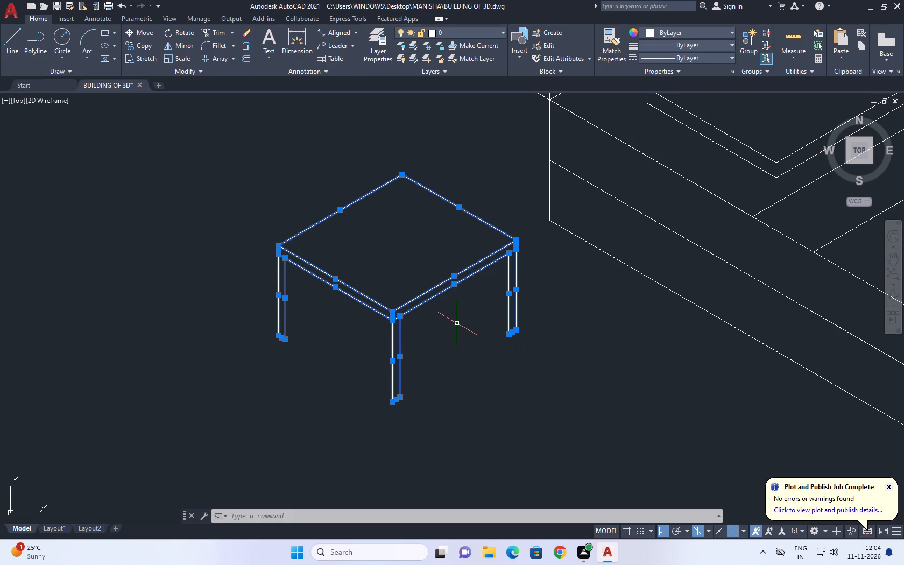
{"action": "key", "text": "b"}
{"action": "key", "text": "space"}
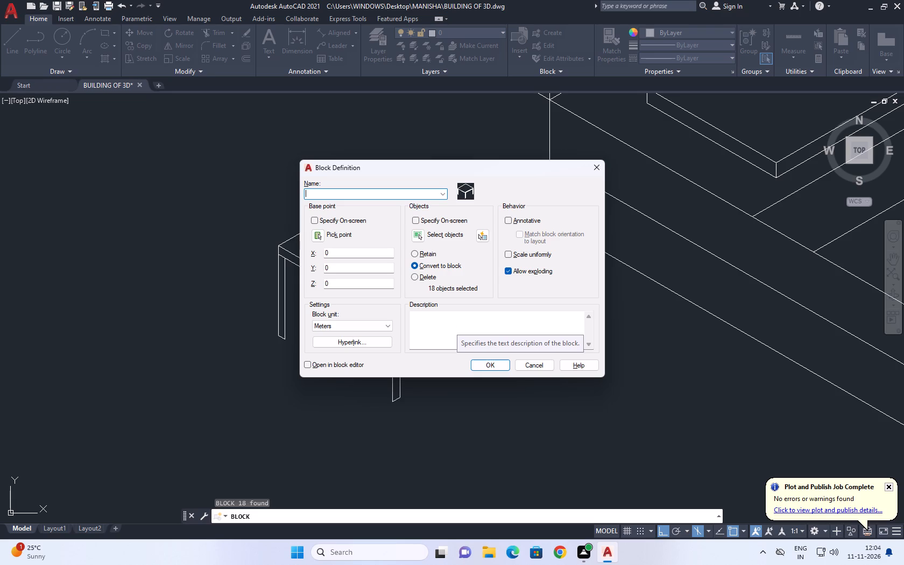
{"action": "type", "text": "TABLE"}
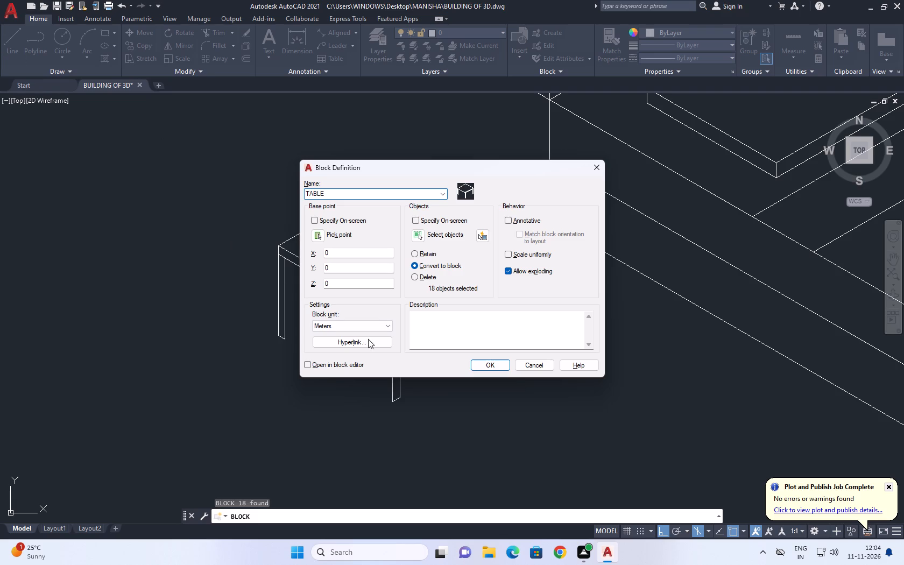
{"action": "left_click", "coordinate": [490, 363]}
Scale the TABLE block down to about half its size, using a base point near the middle of the tabletop.
{"action": "left_click", "coordinate": [532, 241]}
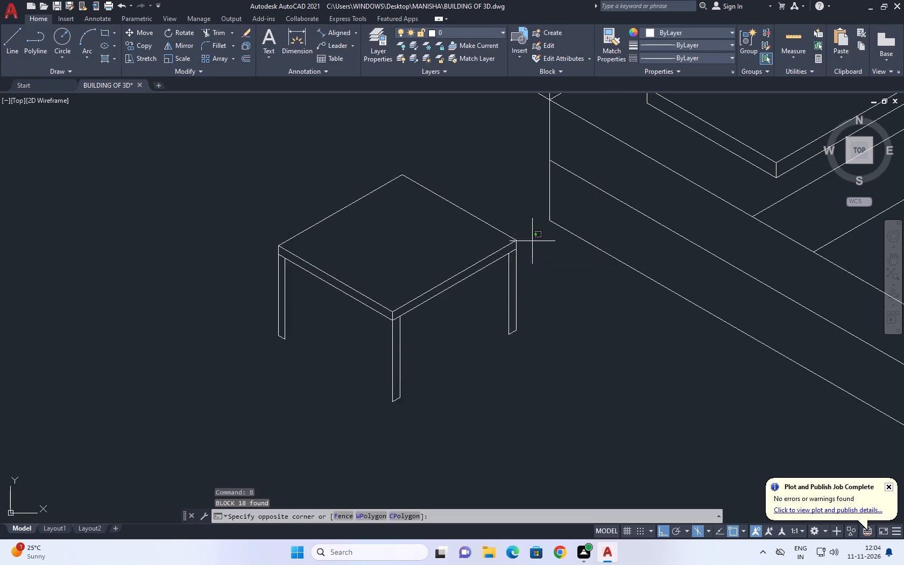
{"action": "left_click_drag", "start_coordinate": [505, 249], "coordinate": [498, 252]}
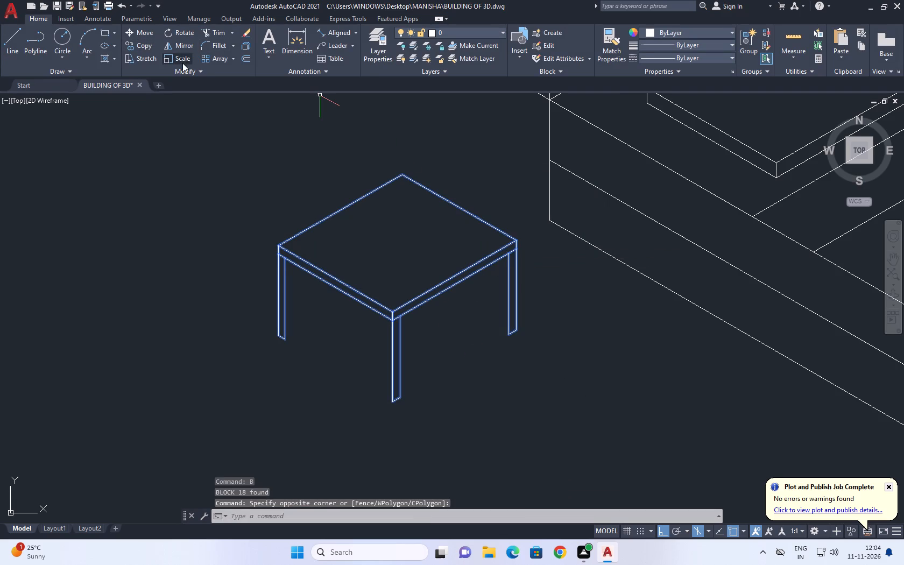
{"action": "left_click", "coordinate": [184, 58]}
{"action": "left_click", "coordinate": [407, 242]}
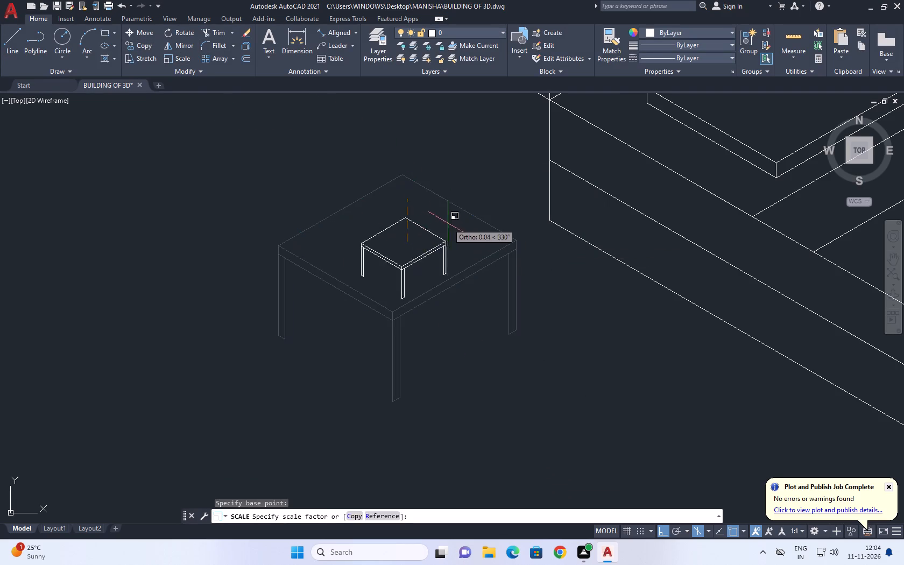
{"action": "left_click", "coordinate": [449, 193]}
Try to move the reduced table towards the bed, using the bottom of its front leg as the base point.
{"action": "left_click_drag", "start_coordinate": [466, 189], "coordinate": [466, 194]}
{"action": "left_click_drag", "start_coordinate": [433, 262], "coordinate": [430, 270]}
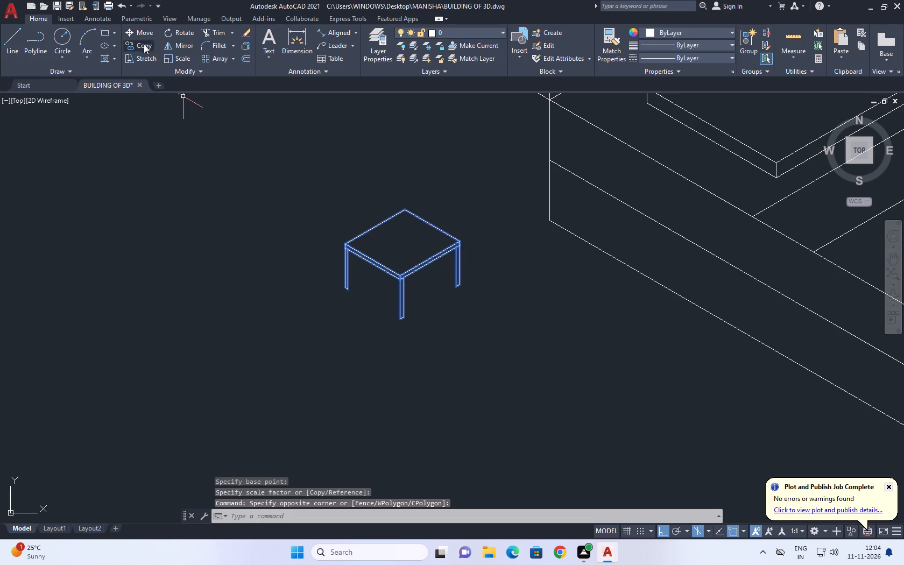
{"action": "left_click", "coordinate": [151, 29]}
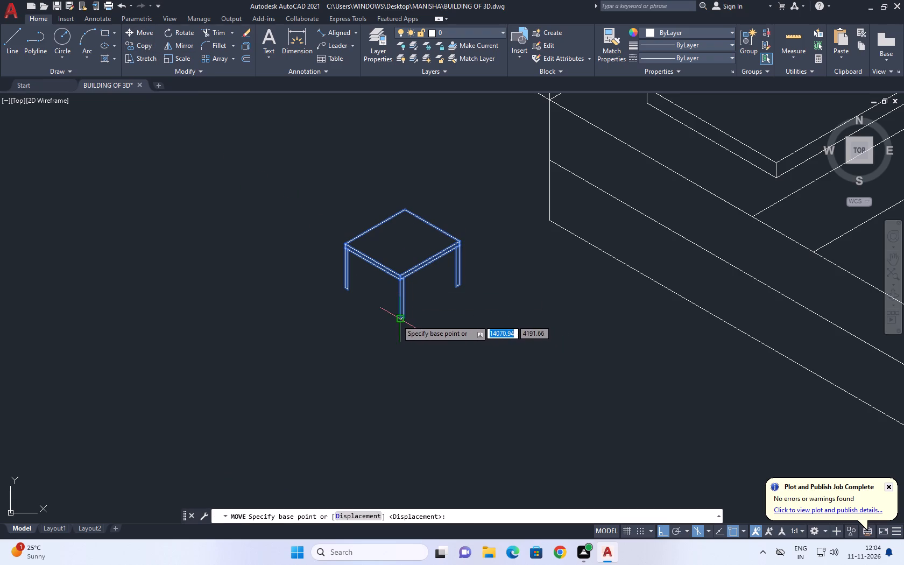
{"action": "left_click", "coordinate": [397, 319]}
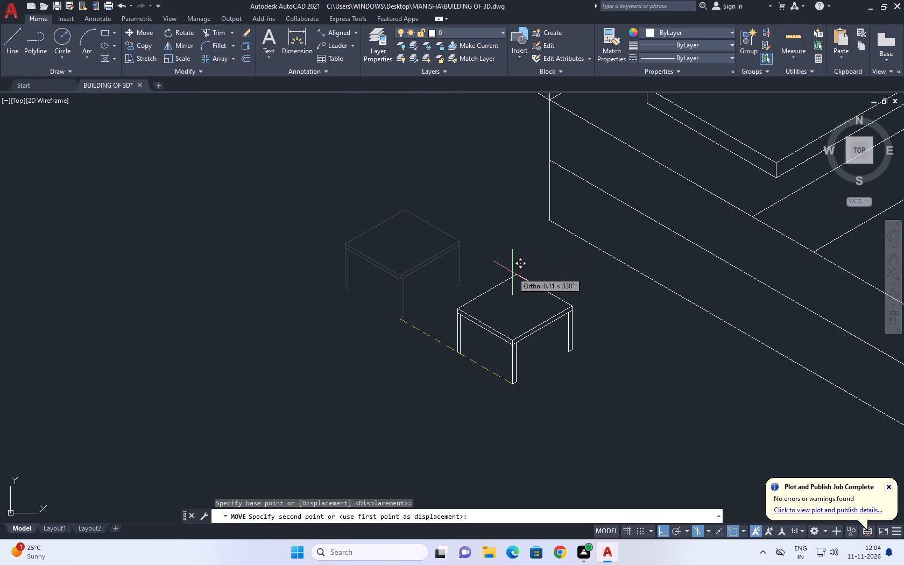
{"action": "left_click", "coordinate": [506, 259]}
Move the table by its back tabletop corner onto the bed's vertical corner edge, where the side's middle line meets it.
{"action": "left_click", "coordinate": [479, 173]}
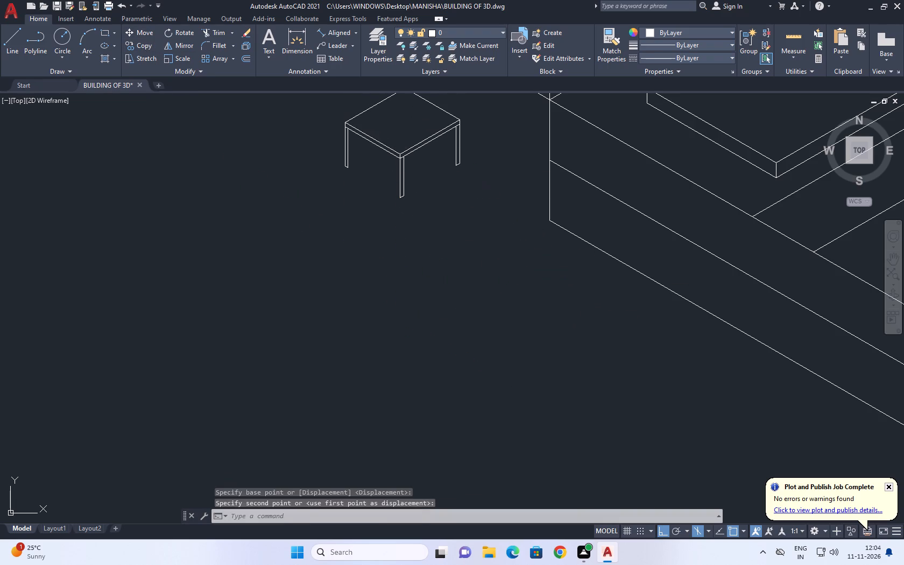
{"action": "left_click", "coordinate": [437, 153]}
{"action": "middle_click_drag", "start_coordinate": [426, 204], "coordinate": [402, 263]}
{"action": "left_click", "coordinate": [140, 30]}
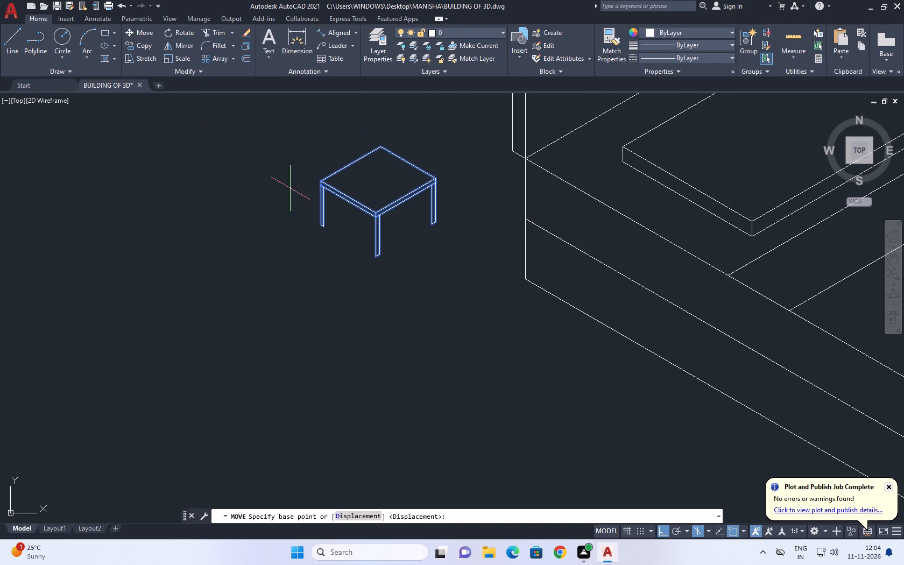
{"action": "left_click", "coordinate": [380, 146]}
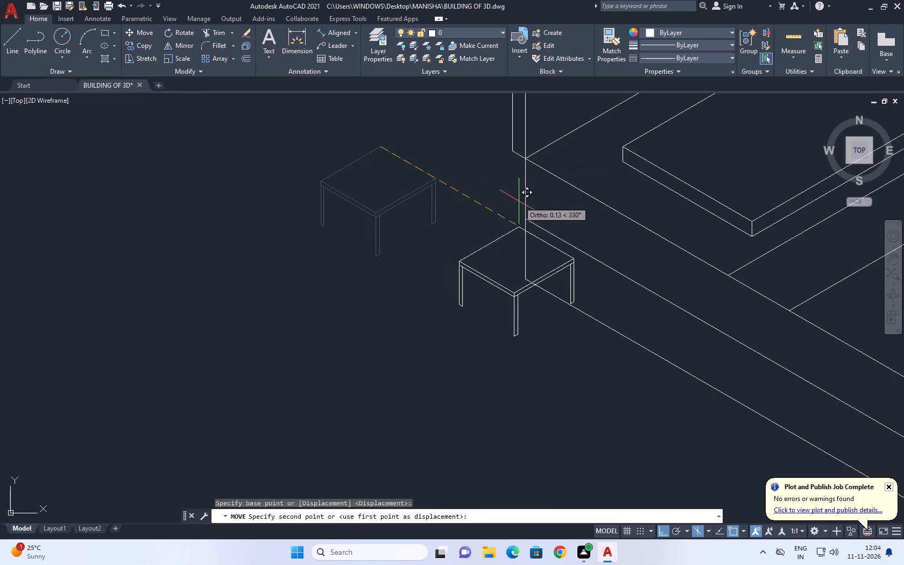
{"action": "left_click", "coordinate": [525, 216]}
Scale the table up to almost three times its size about the tabletop corner that touches the bed's side.
{"action": "left_click", "coordinate": [503, 267]}
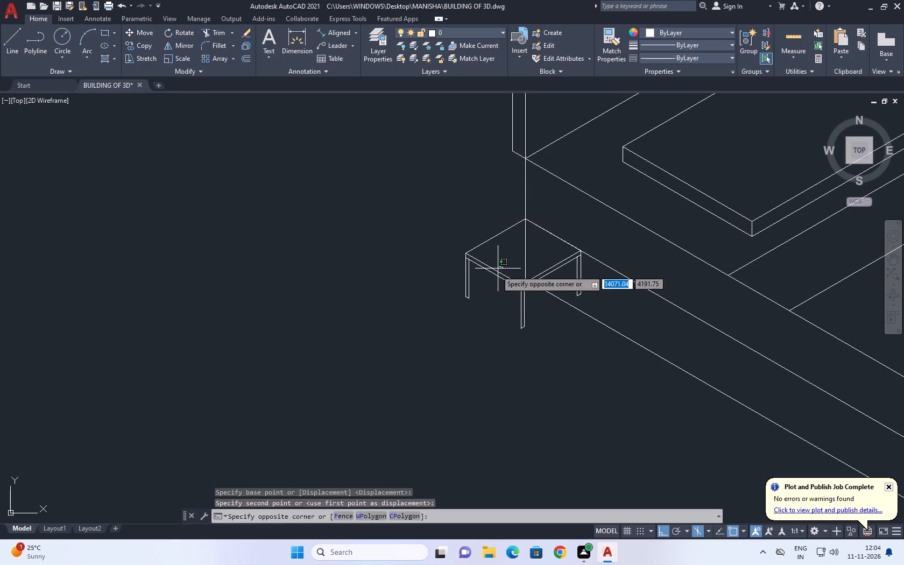
{"action": "left_click", "coordinate": [484, 275]}
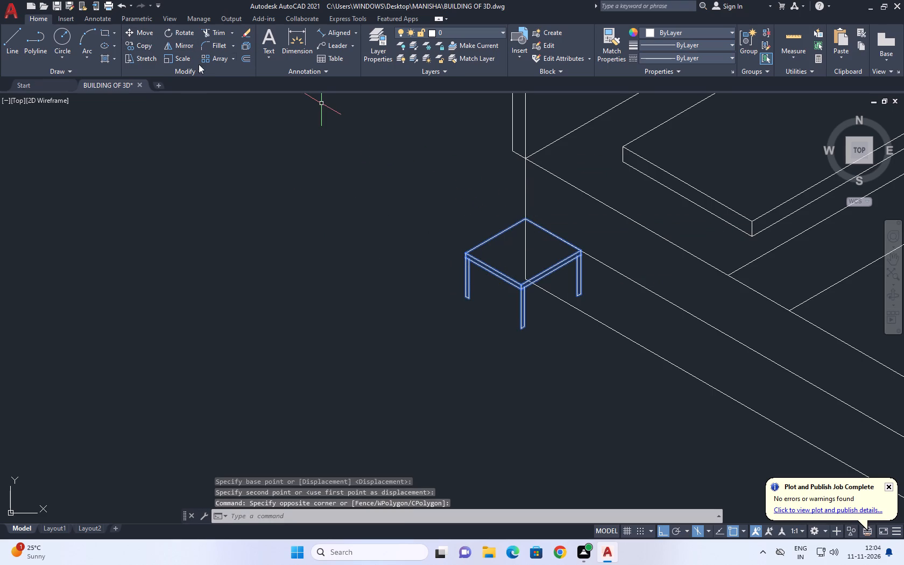
{"action": "left_click", "coordinate": [184, 59]}
{"action": "scroll", "coordinate": [585, 250], "scroll_direction": "up", "scroll_amount": 1}
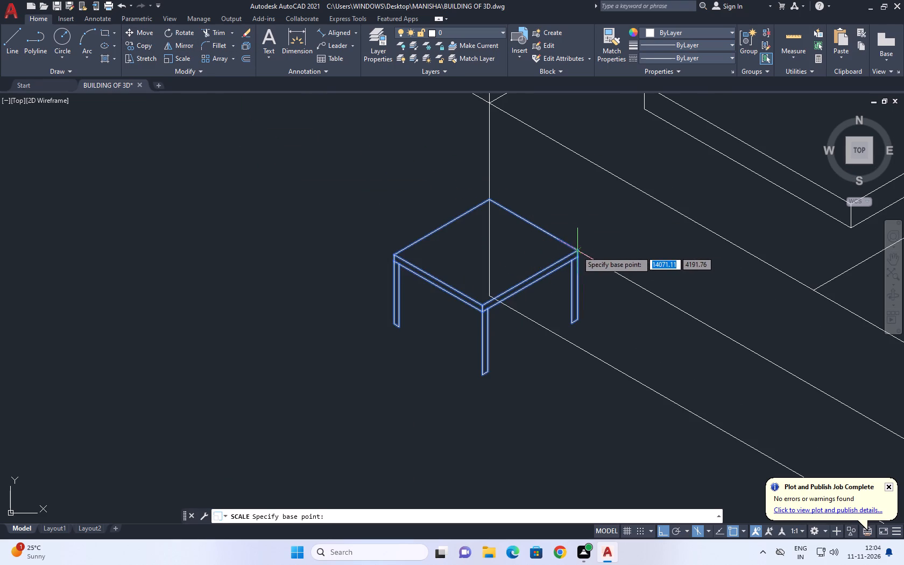
{"action": "left_click", "coordinate": [577, 251]}
{"action": "scroll", "coordinate": [623, 269], "scroll_direction": "down", "scroll_amount": 4}
{"action": "scroll", "coordinate": [640, 317], "scroll_direction": "up", "scroll_amount": 2}
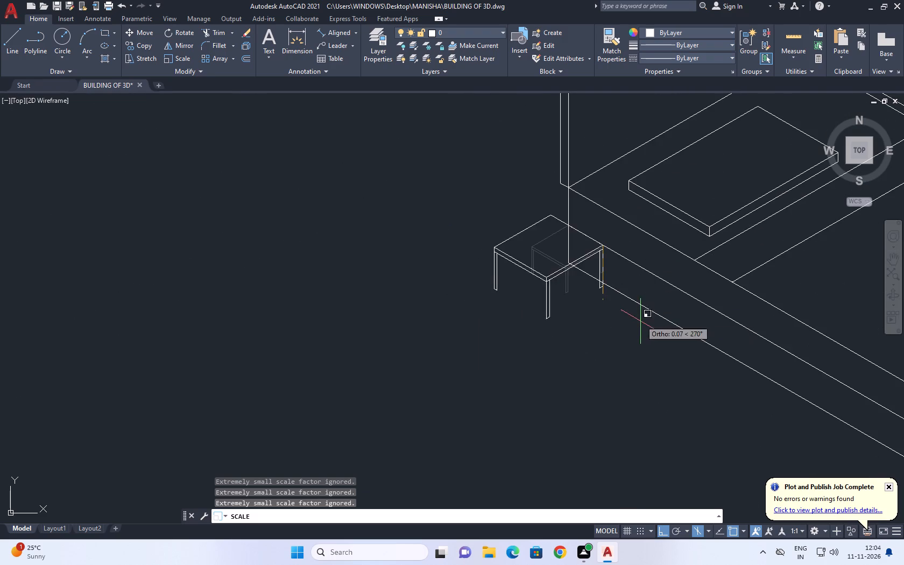
{"action": "left_click", "coordinate": [597, 343]}
Move the enlarged table by its back tabletop corner over to the bed's upper corner at the headboard.
{"action": "left_click_drag", "start_coordinate": [525, 306], "coordinate": [520, 306]}
{"action": "left_click", "coordinate": [496, 296]}
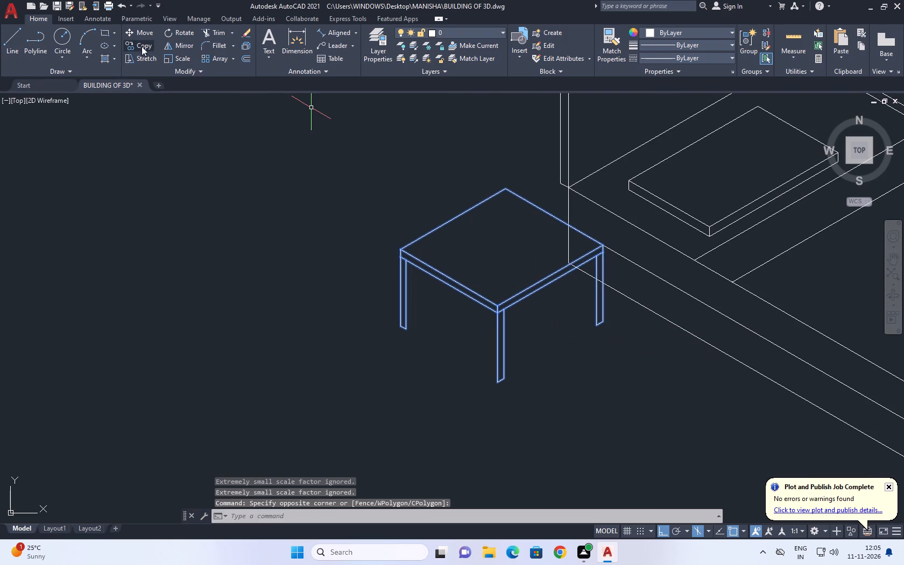
{"action": "left_click", "coordinate": [145, 30]}
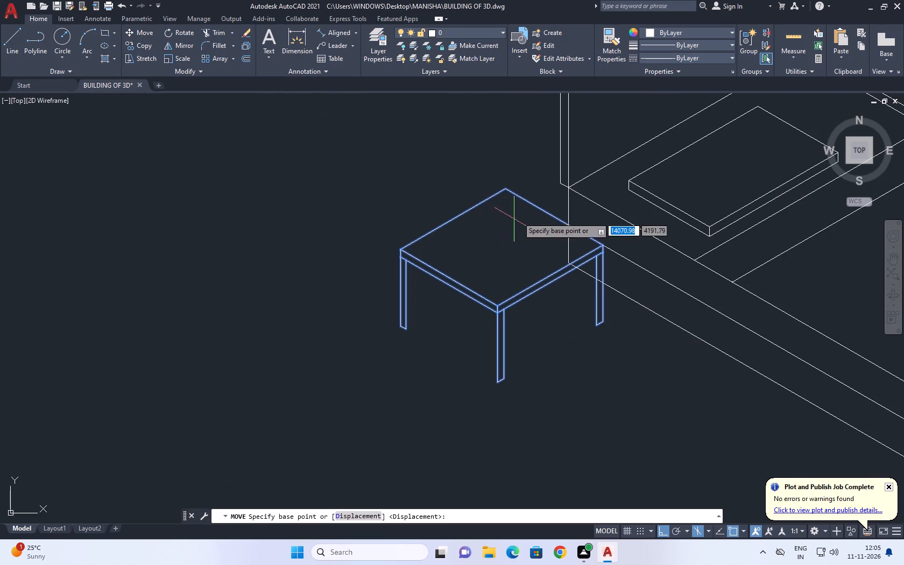
{"action": "left_click", "coordinate": [506, 187]}
{"action": "left_click", "coordinate": [573, 189]}
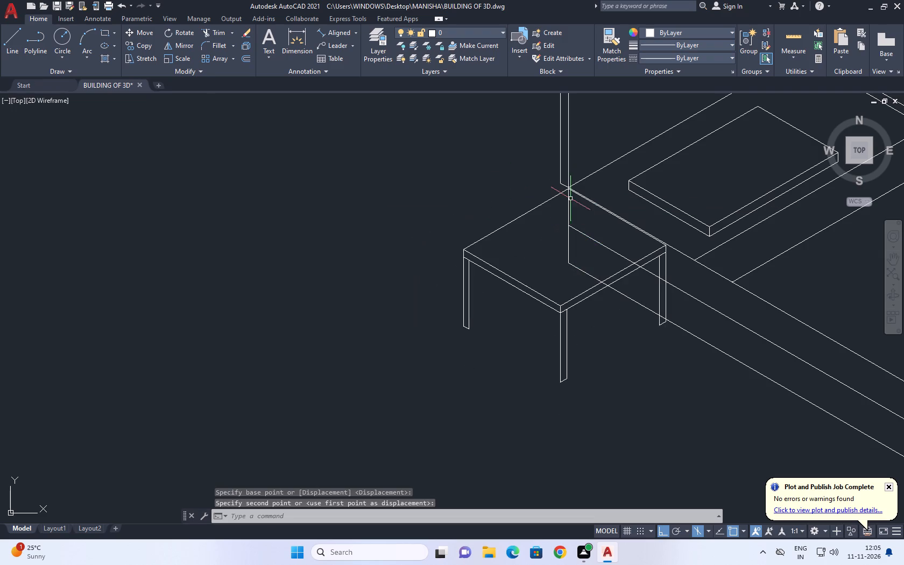
Shift the table slightly up so its back tabletop corner coincides exactly with the bed's upper corner at the headboard.
{"action": "scroll", "coordinate": [517, 215], "scroll_direction": "down", "scroll_amount": 1}
{"action": "scroll", "coordinate": [591, 235], "scroll_direction": "up", "scroll_amount": 4}
{"action": "left_click_drag", "start_coordinate": [627, 238], "coordinate": [615, 235]}
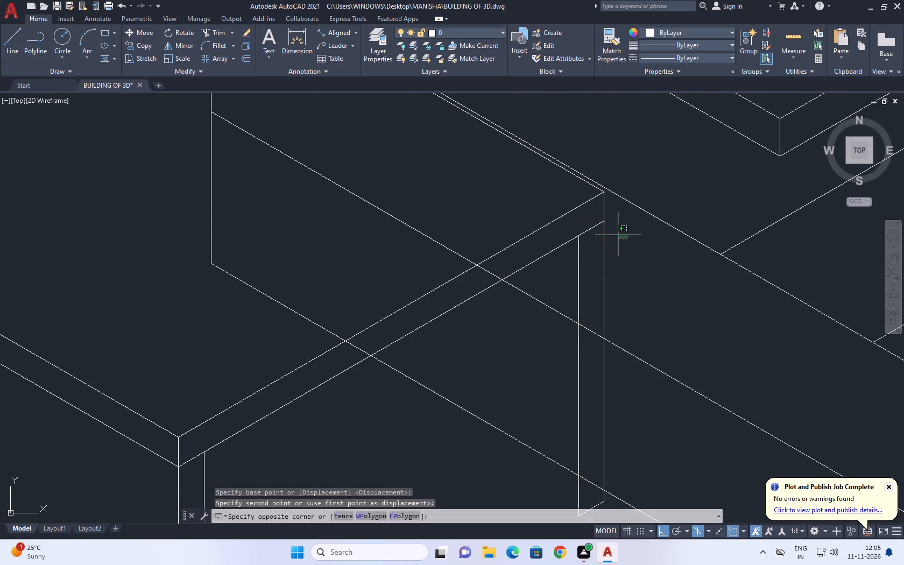
{"action": "left_click_drag", "start_coordinate": [615, 235], "coordinate": [611, 235]}
{"action": "left_click", "coordinate": [574, 223]}
{"action": "scroll", "coordinate": [550, 214], "scroll_direction": "down", "scroll_amount": 3}
{"action": "middle_click_drag", "start_coordinate": [541, 201], "coordinate": [541, 242]}
{"action": "scroll", "coordinate": [477, 207], "scroll_direction": "up", "scroll_amount": 3}
{"action": "middle_click_drag", "start_coordinate": [344, 119], "coordinate": [342, 159]}
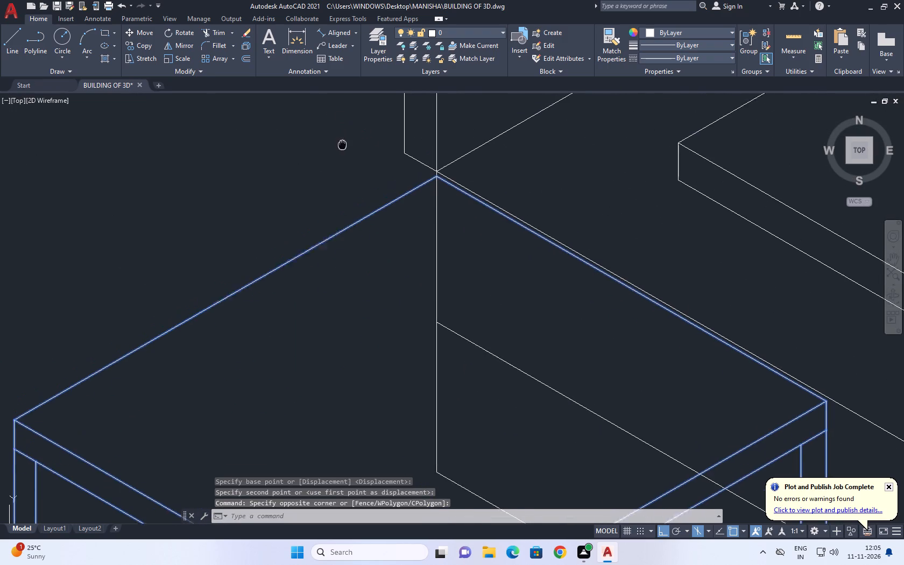
{"action": "middle_click_drag", "start_coordinate": [342, 159], "coordinate": [342, 174]}
{"action": "left_click", "coordinate": [146, 30]}
{"action": "scroll", "coordinate": [432, 200], "scroll_direction": "up", "scroll_amount": 2}
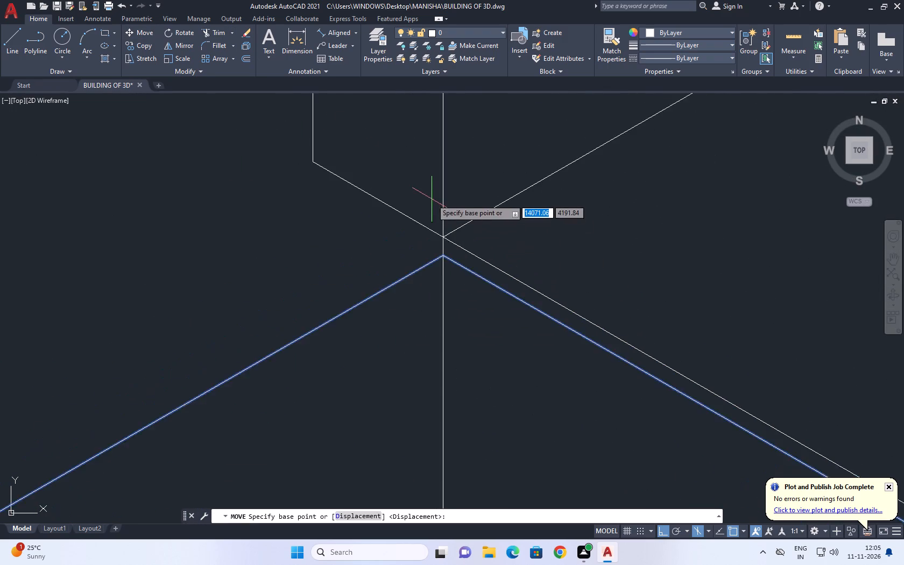
{"action": "scroll", "coordinate": [432, 199], "scroll_direction": "up", "scroll_amount": 2}
{"action": "left_click", "coordinate": [448, 271]}
{"action": "left_click", "coordinate": [446, 236]}
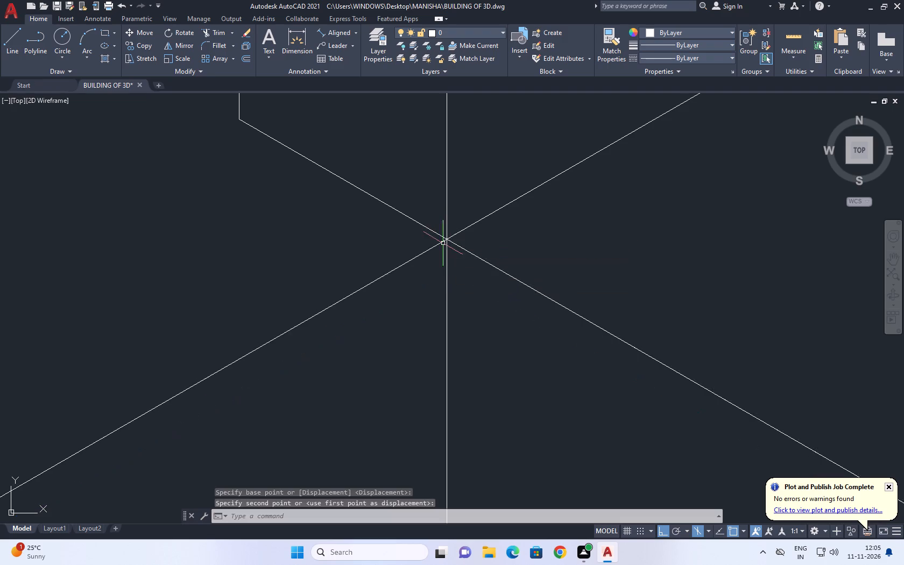
Trim the bed's vertical corner edge and the two side lines where they show through the tabletop surface.
{"action": "scroll", "coordinate": [434, 248], "scroll_direction": "down", "scroll_amount": 5}
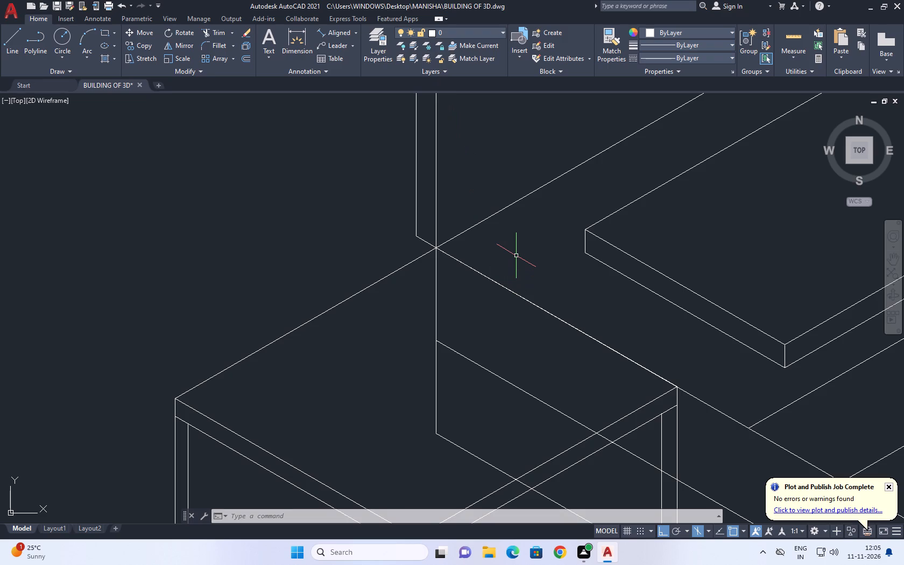
{"action": "middle_click_drag", "start_coordinate": [487, 225], "coordinate": [484, 239]}
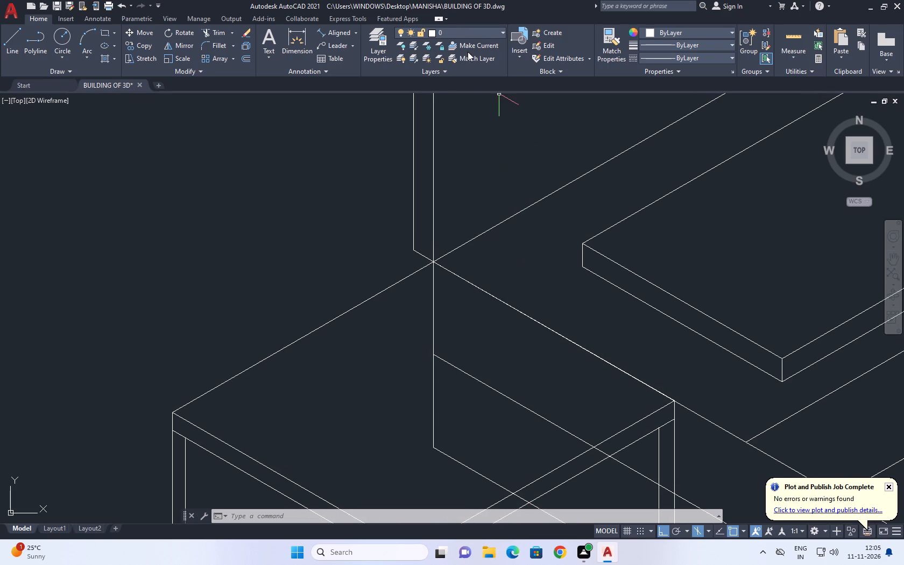
{"action": "scroll", "coordinate": [500, 287], "scroll_direction": "down", "scroll_amount": 2}
{"action": "middle_click_drag", "start_coordinate": [548, 311], "coordinate": [486, 298]}
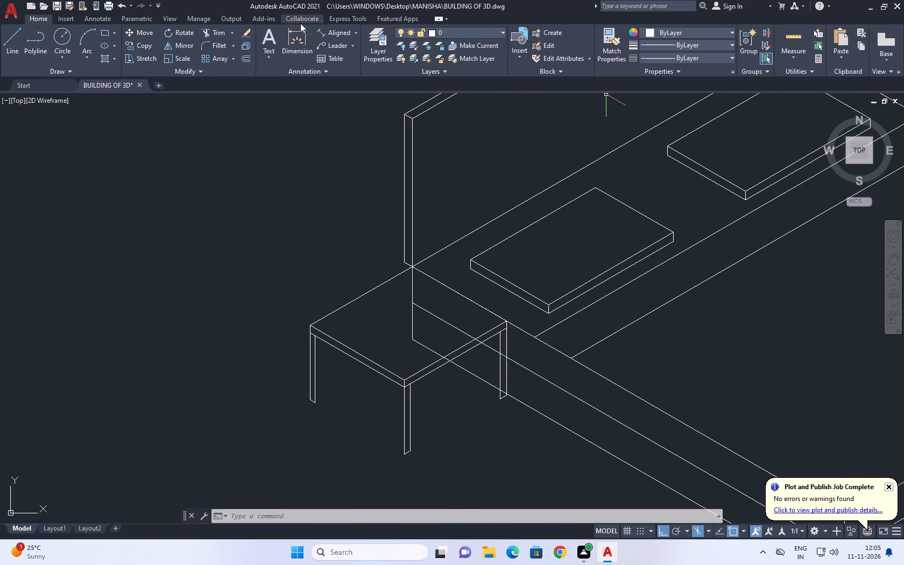
{"action": "left_click", "coordinate": [217, 34]}
{"action": "scroll", "coordinate": [389, 363], "scroll_direction": "up", "scroll_amount": 2}
{"action": "left_click", "coordinate": [533, 249]}
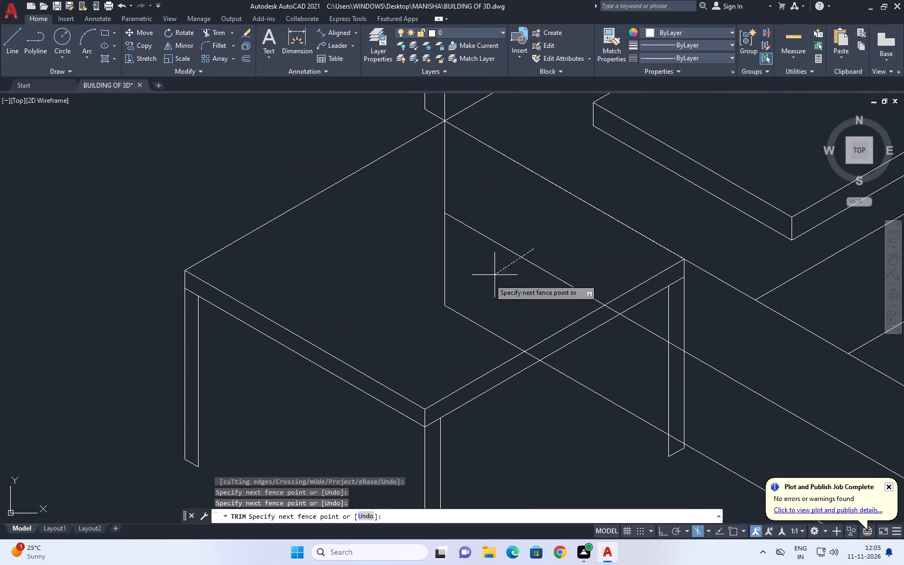
{"action": "left_click", "coordinate": [470, 304]}
{"action": "left_click_drag", "start_coordinate": [503, 247], "coordinate": [499, 256]}
{"action": "left_click", "coordinate": [433, 305]}
{"action": "left_click", "coordinate": [495, 252]}
{"action": "left_click", "coordinate": [462, 331]}
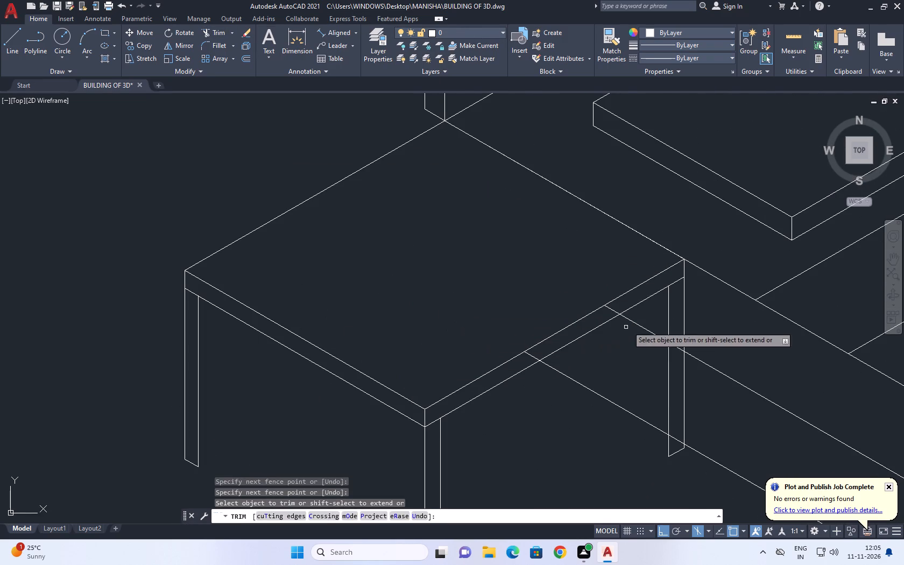
Trim the two bed side lines where they cross the thickness band of the tabletop's edge.
{"action": "scroll", "coordinate": [632, 322], "scroll_direction": "up", "scroll_amount": 2}
{"action": "left_click", "coordinate": [603, 284]}
{"action": "left_click", "coordinate": [538, 319]}
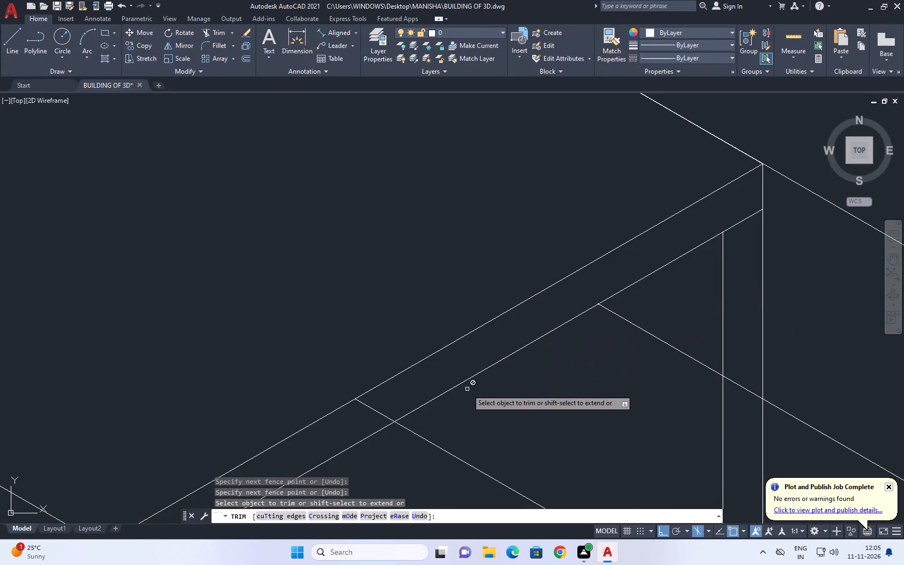
{"action": "left_click", "coordinate": [379, 411]}
{"action": "right_click", "coordinate": [367, 288]}
{"action": "left_click", "coordinate": [419, 301]}
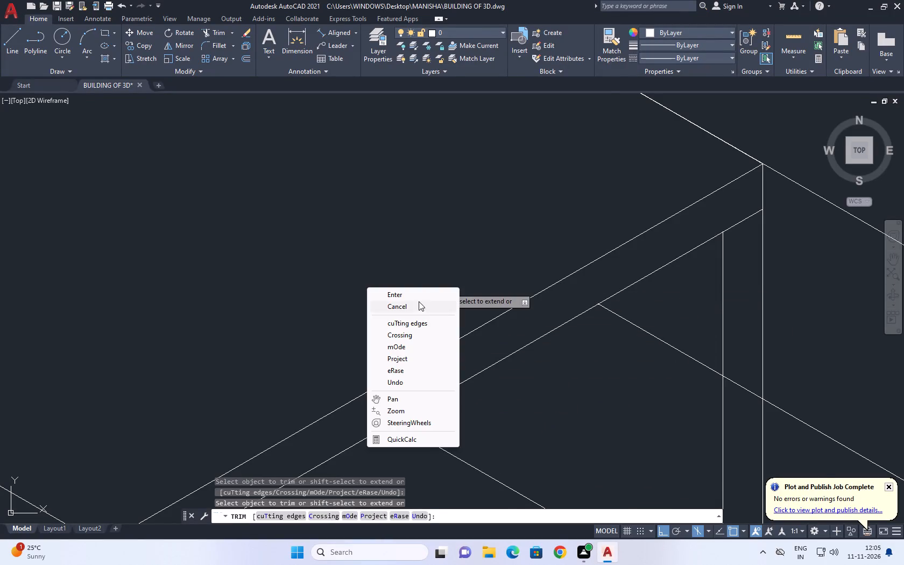
Trim the two bed side lines where they pass through the table leg standing against the bed.
{"action": "scroll", "coordinate": [396, 302], "scroll_direction": "down", "scroll_amount": 5}
{"action": "right_click", "coordinate": [465, 173]}
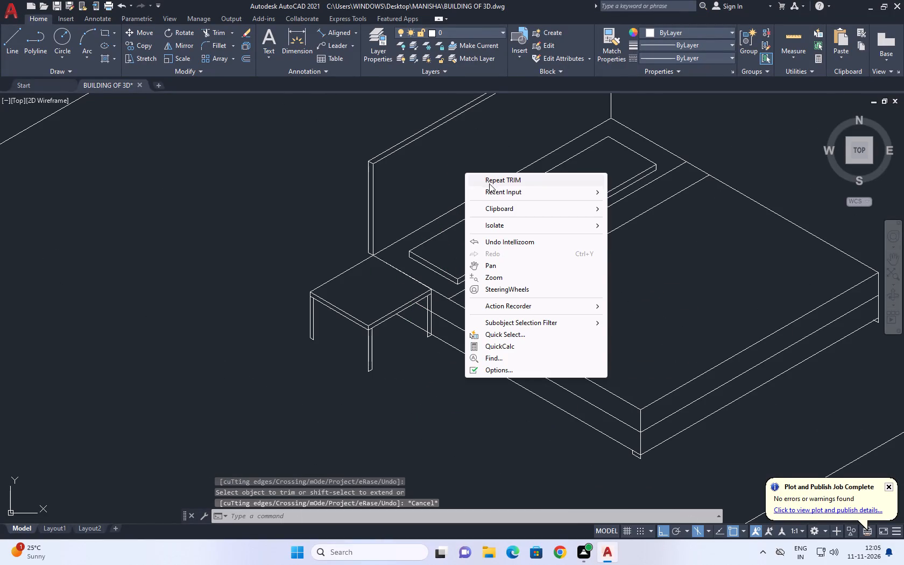
{"action": "left_click", "coordinate": [518, 181]}
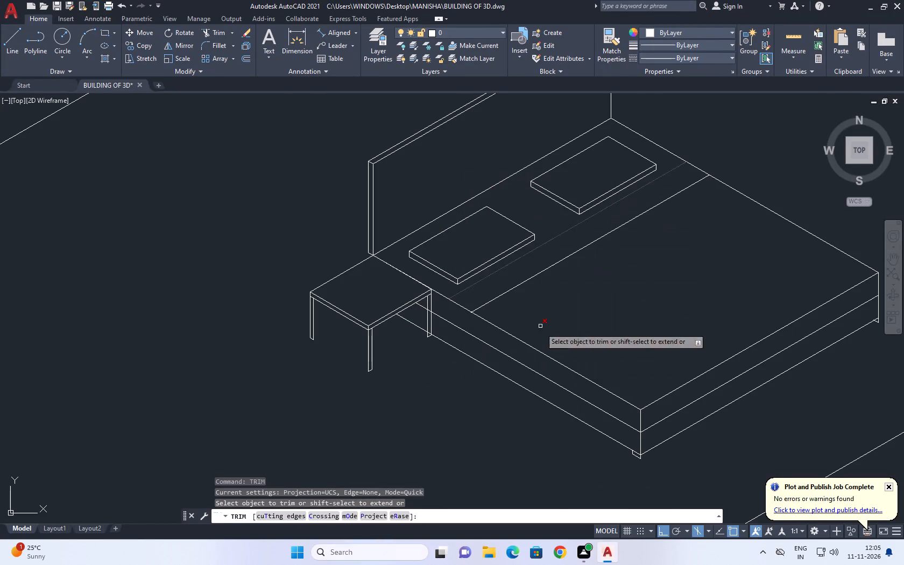
{"action": "scroll", "coordinate": [424, 319], "scroll_direction": "up", "scroll_amount": 4}
{"action": "scroll", "coordinate": [423, 316], "scroll_direction": "down", "scroll_amount": 2}
{"action": "scroll", "coordinate": [424, 316], "scroll_direction": "up", "scroll_amount": 1}
{"action": "scroll", "coordinate": [462, 284], "scroll_direction": "up", "scroll_amount": 2}
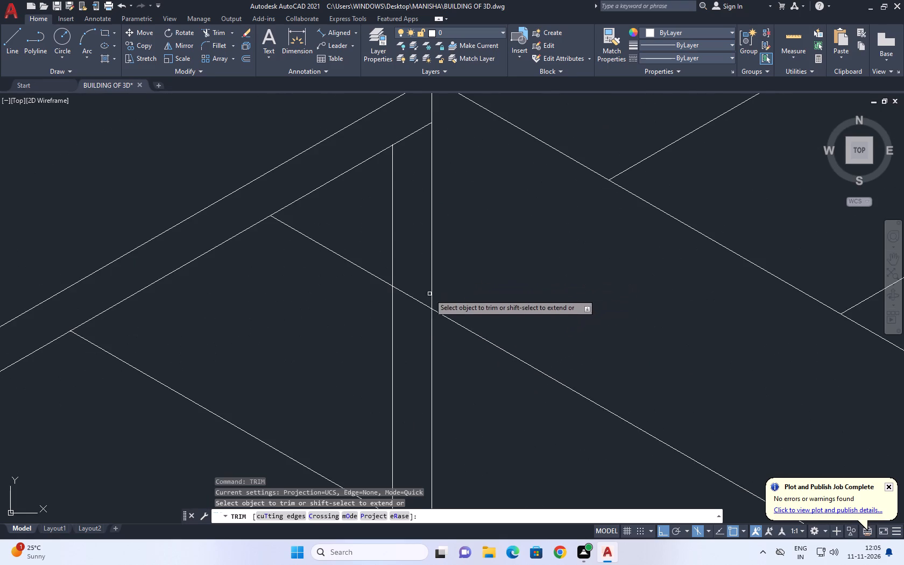
{"action": "left_click", "coordinate": [419, 299]}
{"action": "left_click", "coordinate": [415, 305]}
{"action": "scroll", "coordinate": [482, 262], "scroll_direction": "down", "scroll_amount": 3}
{"action": "scroll", "coordinate": [451, 330], "scroll_direction": "up", "scroll_amount": 2}
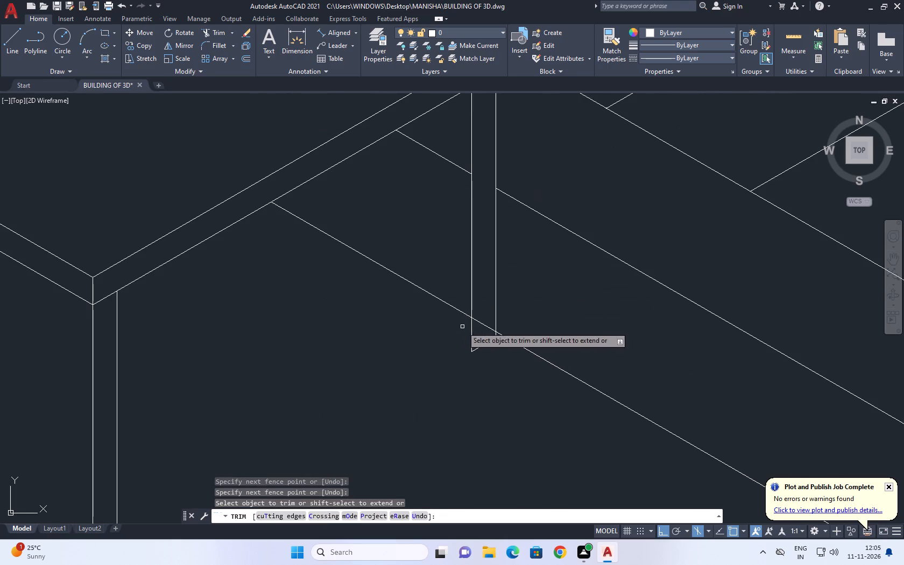
{"action": "left_click", "coordinate": [477, 320]}
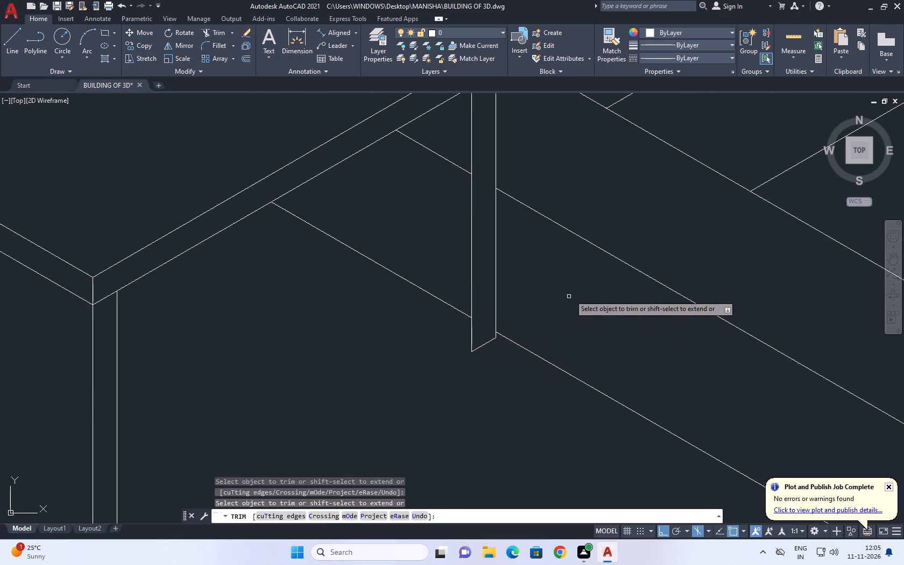
{"action": "right_click", "coordinate": [571, 293]}
{"action": "left_click", "coordinate": [605, 311]}
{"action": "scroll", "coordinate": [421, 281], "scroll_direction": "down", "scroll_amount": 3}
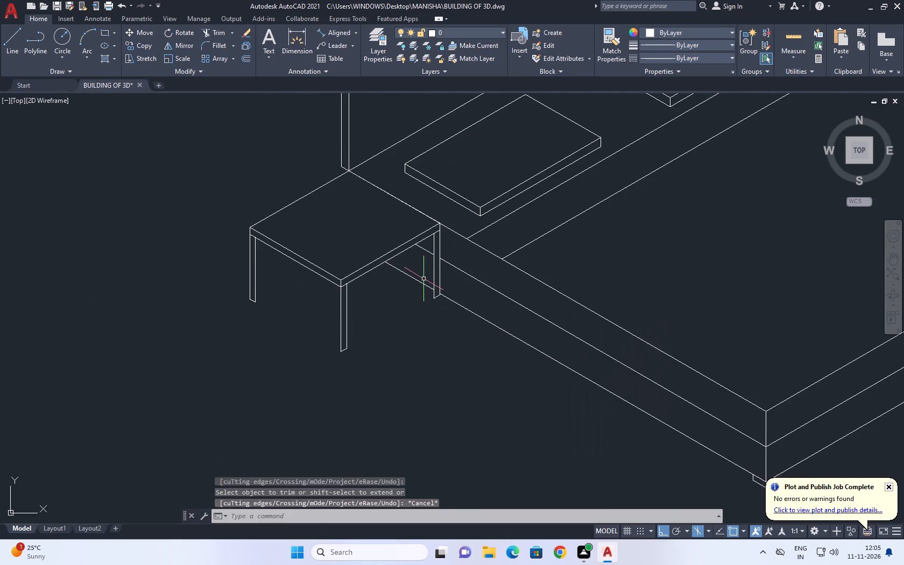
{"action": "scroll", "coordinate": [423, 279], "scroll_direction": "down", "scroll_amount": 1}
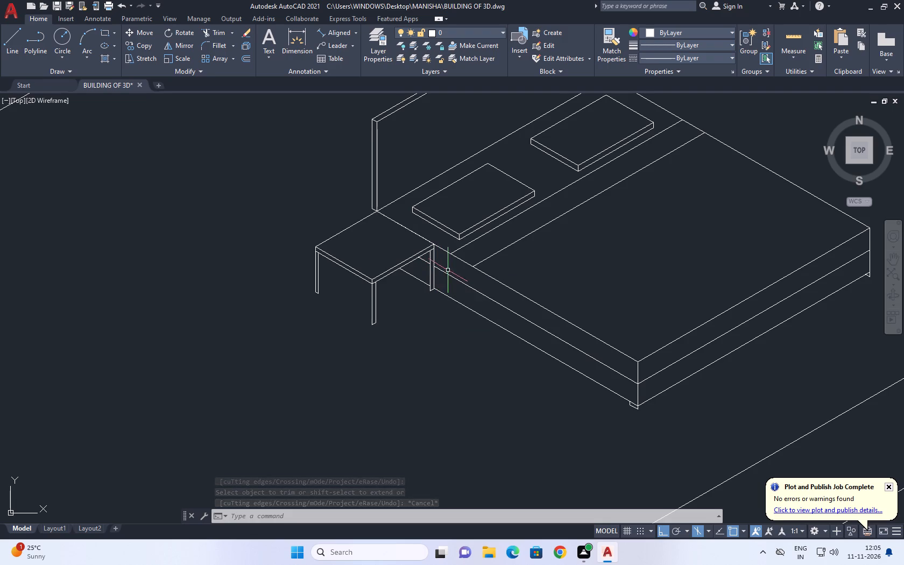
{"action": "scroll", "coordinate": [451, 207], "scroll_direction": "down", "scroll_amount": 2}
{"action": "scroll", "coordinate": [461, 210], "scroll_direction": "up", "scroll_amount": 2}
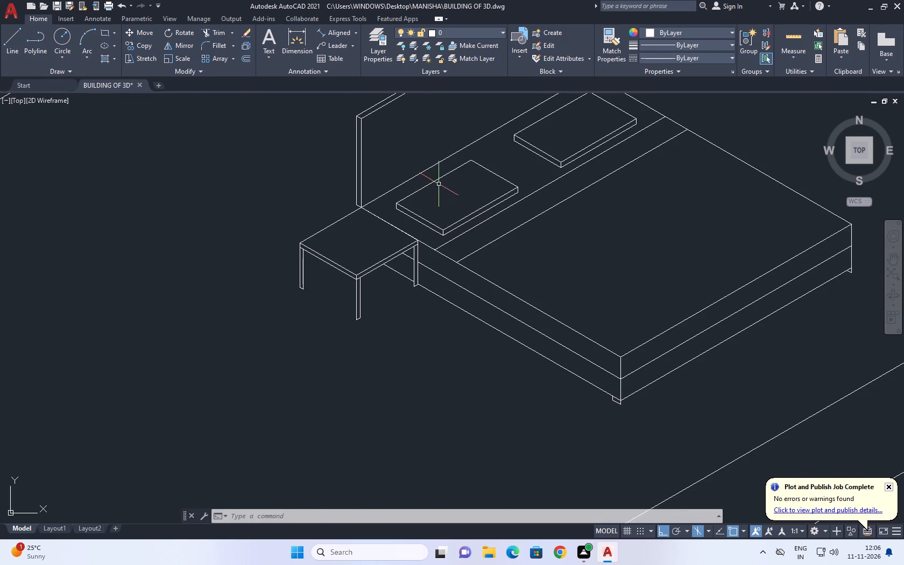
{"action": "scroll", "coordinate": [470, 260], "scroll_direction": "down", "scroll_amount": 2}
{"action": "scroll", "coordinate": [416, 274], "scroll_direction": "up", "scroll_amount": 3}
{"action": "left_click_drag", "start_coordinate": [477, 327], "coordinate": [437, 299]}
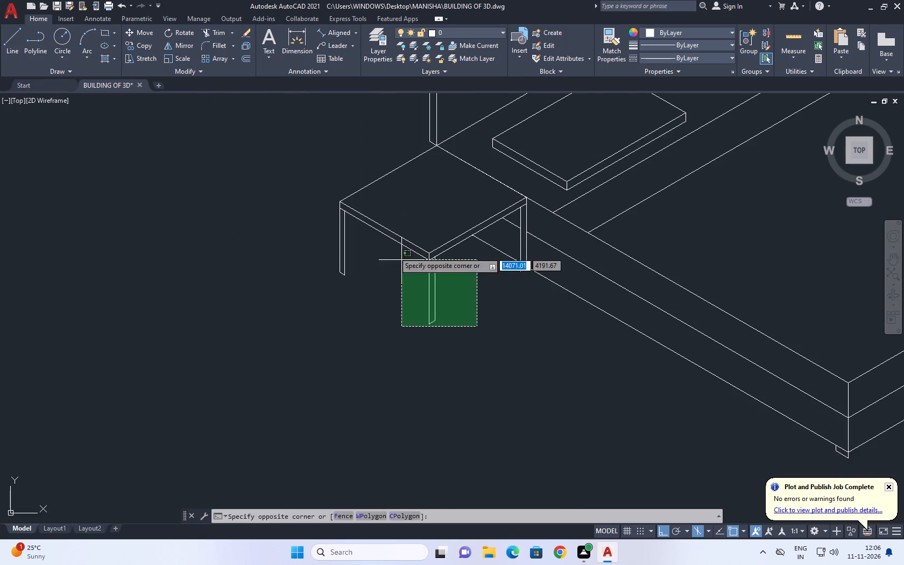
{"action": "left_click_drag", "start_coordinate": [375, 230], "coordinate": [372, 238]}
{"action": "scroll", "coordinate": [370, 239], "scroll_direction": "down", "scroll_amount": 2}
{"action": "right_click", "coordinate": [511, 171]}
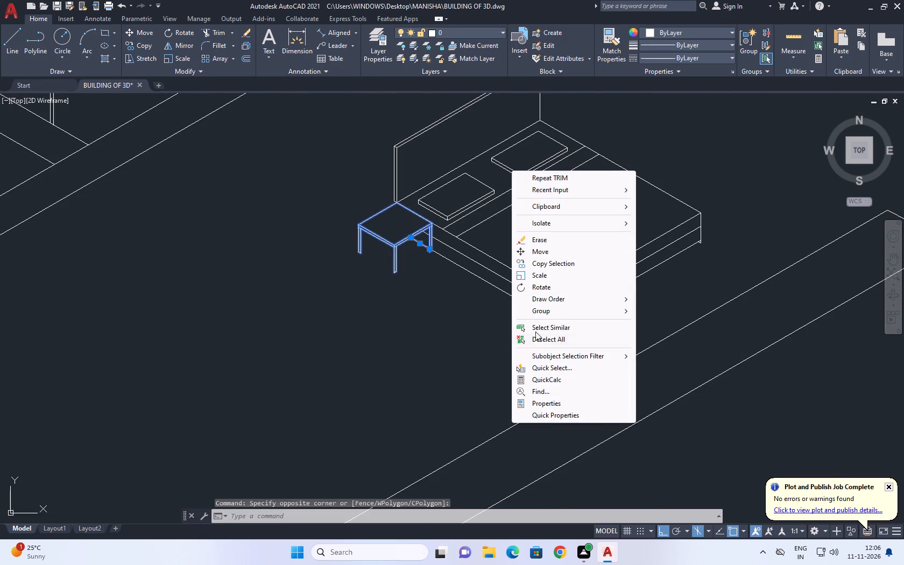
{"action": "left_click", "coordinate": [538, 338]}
Copy the bedside table about 0.89 units at 30° along the headboard to the other side of the bed.
{"action": "left_click", "coordinate": [362, 231]}
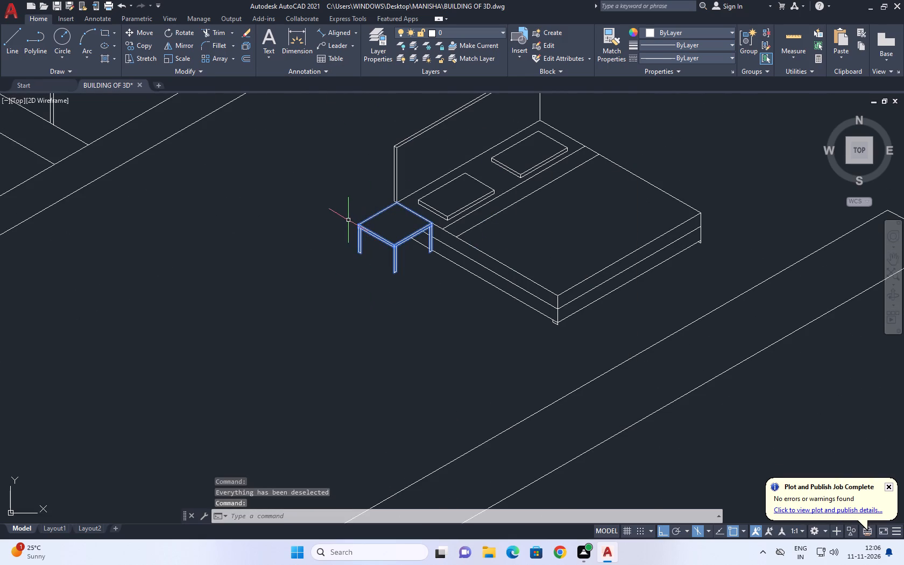
{"action": "left_click", "coordinate": [133, 47]}
{"action": "scroll", "coordinate": [414, 208], "scroll_direction": "up", "scroll_amount": 2}
{"action": "left_click_drag", "start_coordinate": [269, 252], "coordinate": [274, 252]}
{"action": "scroll", "coordinate": [434, 182], "scroll_direction": "down", "scroll_amount": 1}
{"action": "key", "text": "F5"}
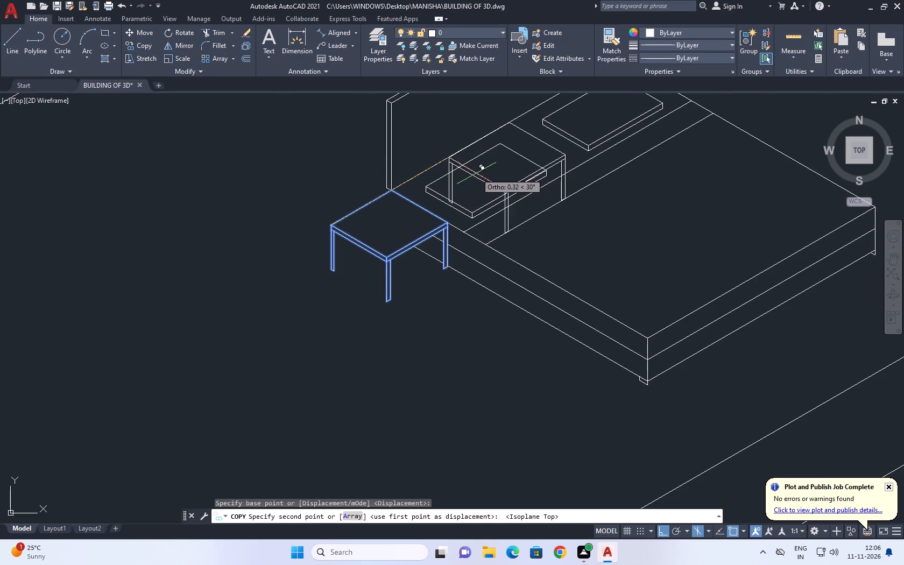
{"action": "middle_click_drag", "start_coordinate": [573, 131], "coordinate": [426, 234]}
{"action": "scroll", "coordinate": [431, 232], "scroll_direction": "down", "scroll_amount": 1}
{"action": "scroll", "coordinate": [491, 159], "scroll_direction": "up", "scroll_amount": 1}
{"action": "scroll", "coordinate": [435, 199], "scroll_direction": "up", "scroll_amount": 3}
{"action": "middle_click_drag", "start_coordinate": [538, 165], "coordinate": [508, 183]}
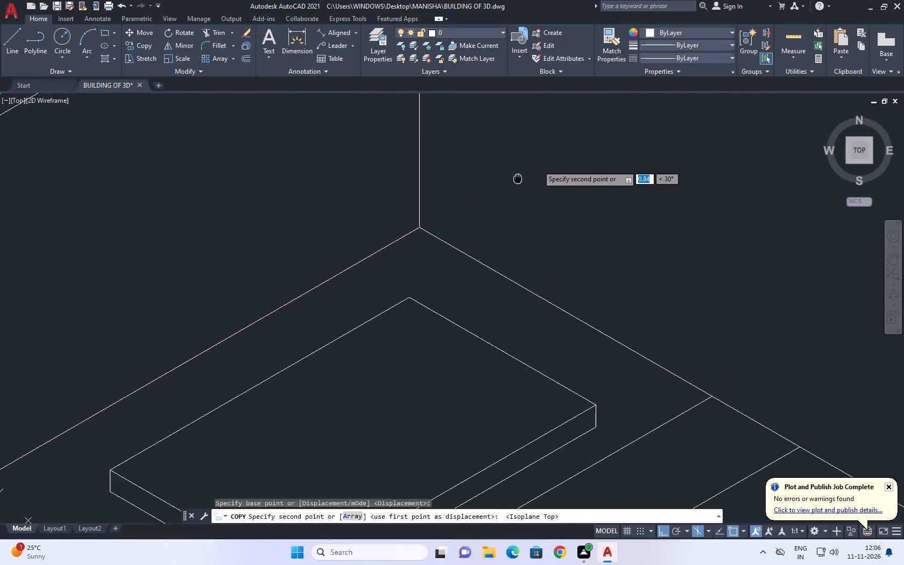
{"action": "middle_click_drag", "start_coordinate": [508, 183], "coordinate": [424, 207]}
{"action": "scroll", "coordinate": [469, 182], "scroll_direction": "down", "scroll_amount": 2}
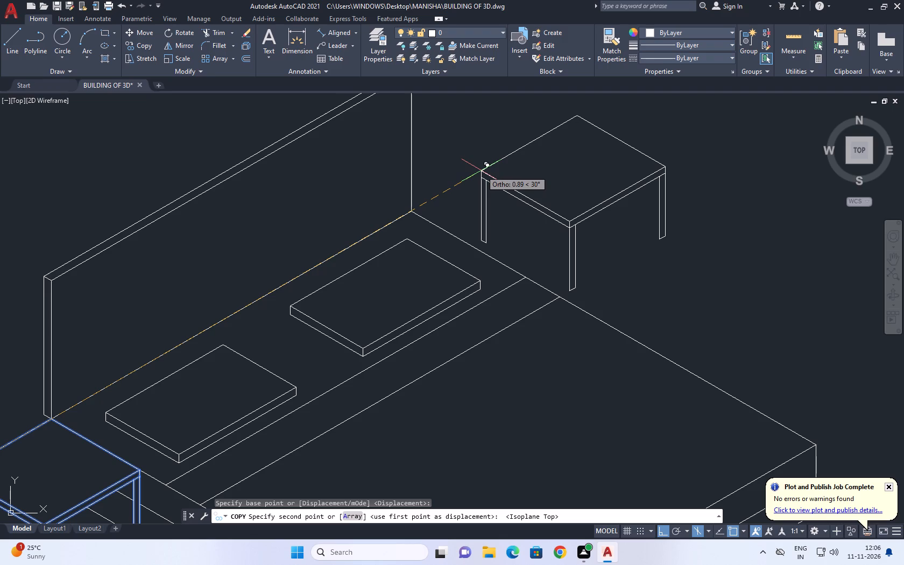
{"action": "left_click", "coordinate": [481, 171]}
{"action": "right_click", "coordinate": [571, 123]}
{"action": "left_click", "coordinate": [600, 149]}
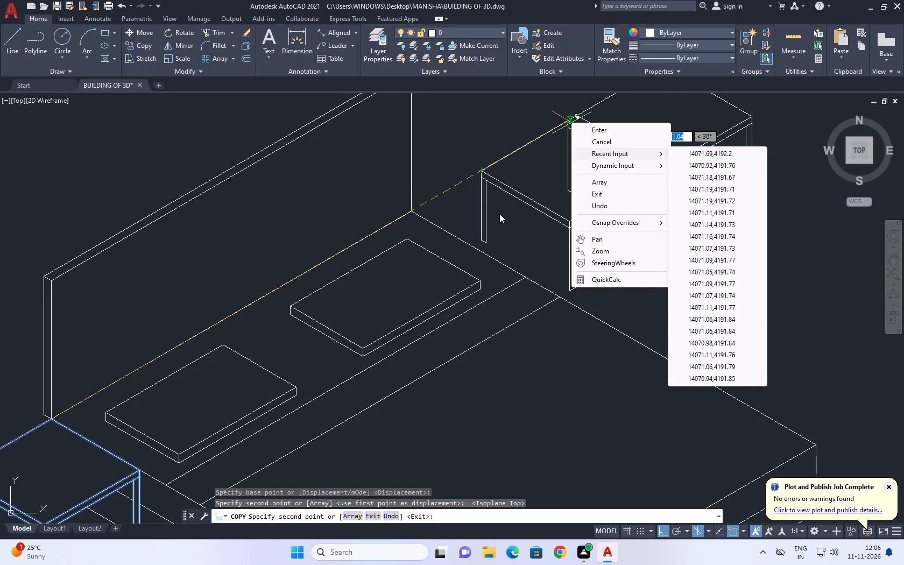
{"action": "scroll", "coordinate": [500, 215], "scroll_direction": "down", "scroll_amount": 3}
{"action": "left_click", "coordinate": [602, 141]}
Draw a vertical line about 1 unit long straight down from the inner back corner of the bedroom walls.
{"action": "scroll", "coordinate": [553, 197], "scroll_direction": "down", "scroll_amount": 5}
{"action": "middle_click_drag", "start_coordinate": [606, 199], "coordinate": [598, 208]}
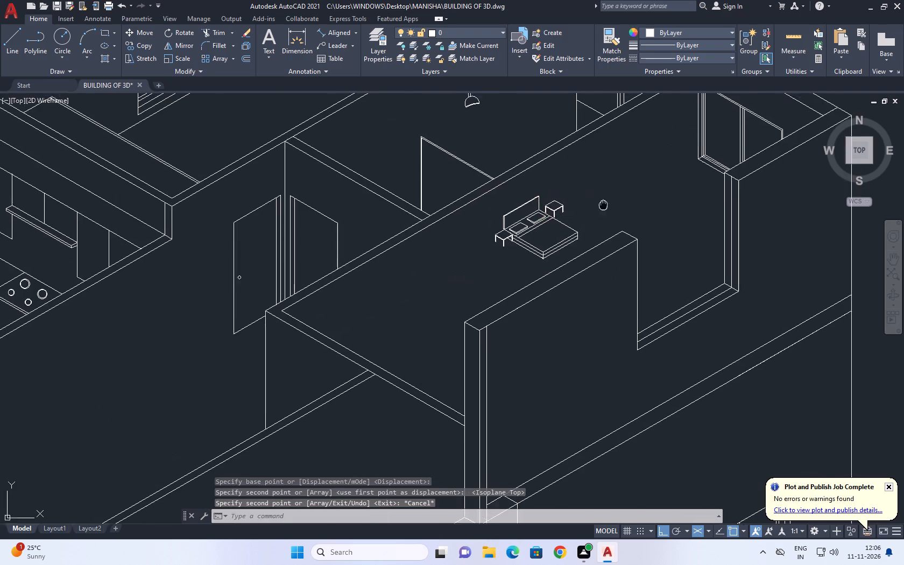
{"action": "middle_click_drag", "start_coordinate": [598, 208], "coordinate": [574, 215]}
{"action": "scroll", "coordinate": [589, 247], "scroll_direction": "down", "scroll_amount": 1}
{"action": "middle_click_drag", "start_coordinate": [611, 223], "coordinate": [610, 228]}
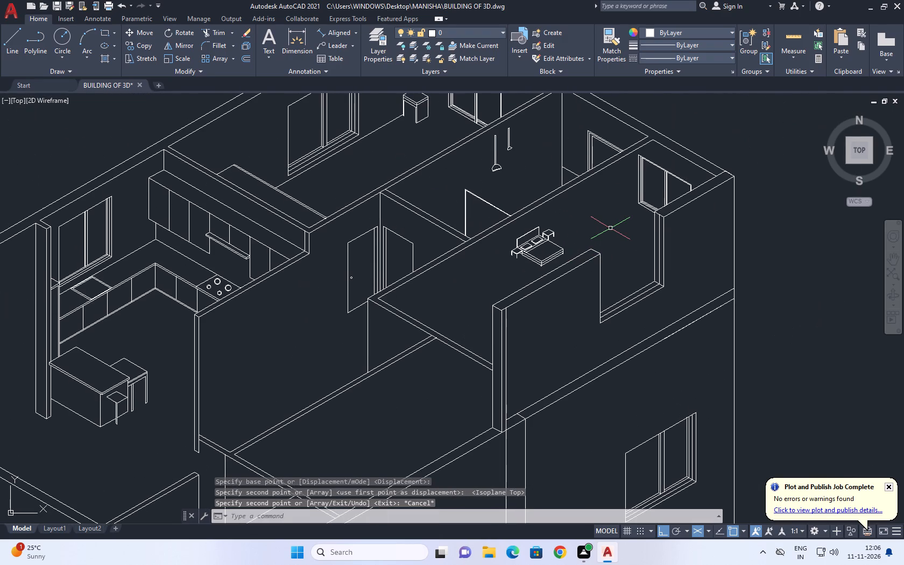
{"action": "scroll", "coordinate": [645, 164], "scroll_direction": "up", "scroll_amount": 1}
{"action": "middle_click_drag", "start_coordinate": [611, 152], "coordinate": [615, 166]}
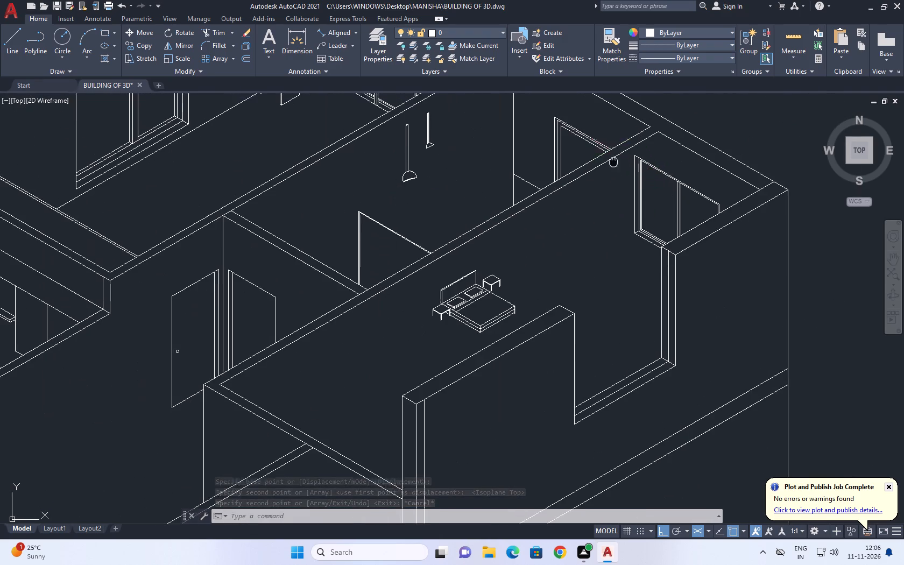
{"action": "middle_click_drag", "start_coordinate": [615, 166], "coordinate": [618, 185]}
{"action": "left_click_drag", "start_coordinate": [16, 46], "coordinate": [20, 68]}
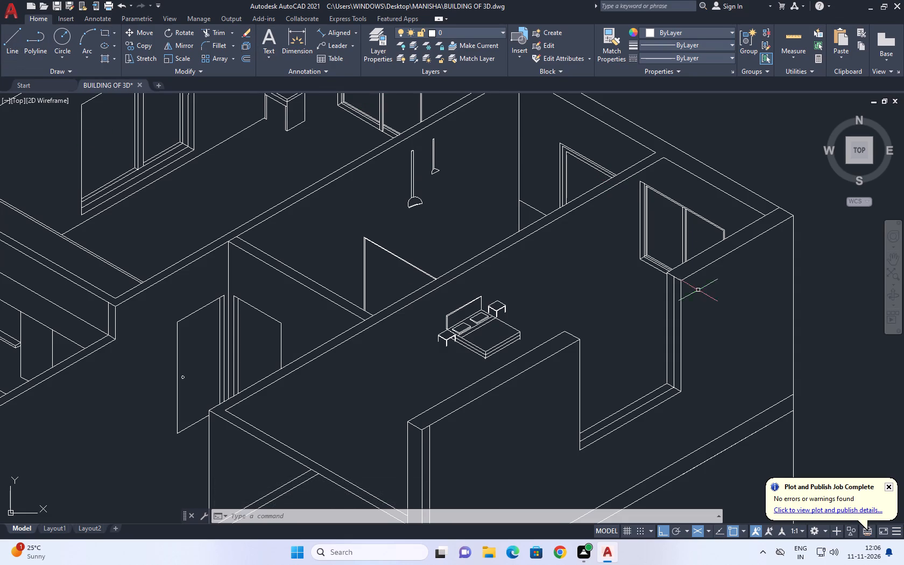
{"action": "left_click", "coordinate": [12, 45]}
{"action": "scroll", "coordinate": [674, 160], "scroll_direction": "up", "scroll_amount": 1}
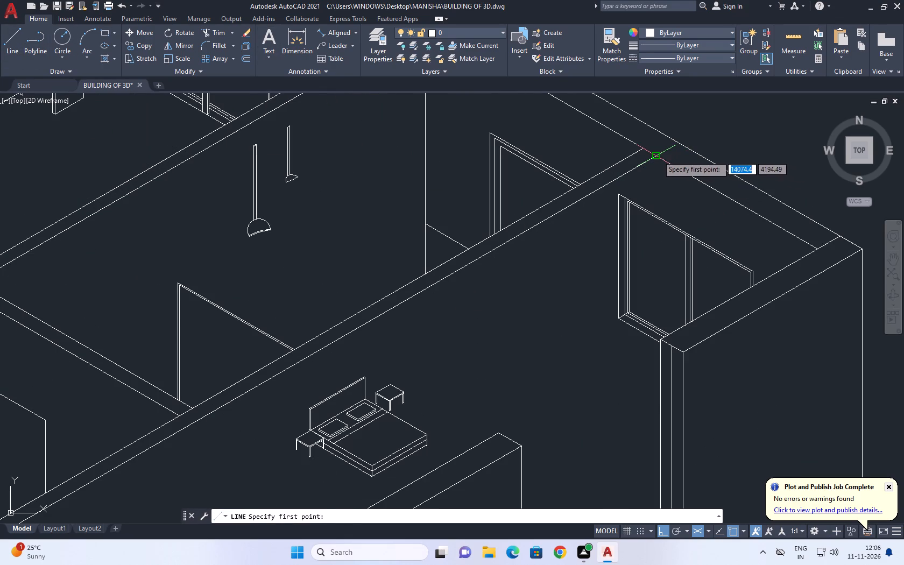
{"action": "left_click", "coordinate": [657, 156]}
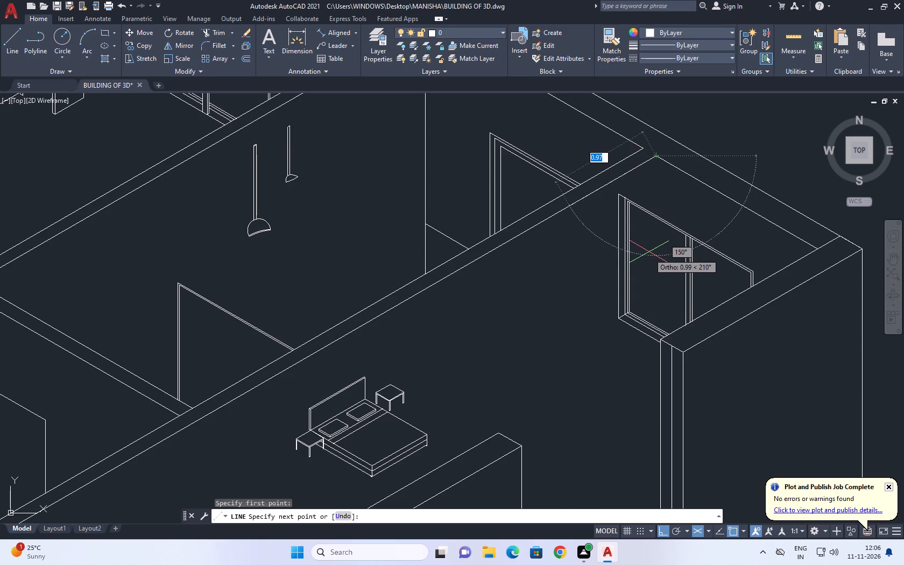
{"action": "key", "text": "F5"}
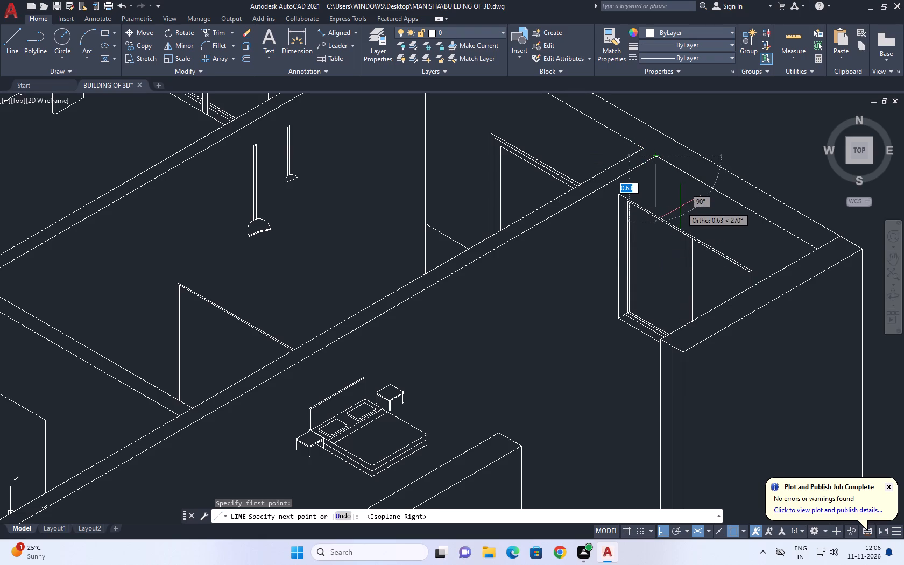
{"action": "scroll", "coordinate": [662, 271], "scroll_direction": "down", "scroll_amount": 1}
{"action": "scroll", "coordinate": [651, 266], "scroll_direction": "up", "scroll_amount": 3}
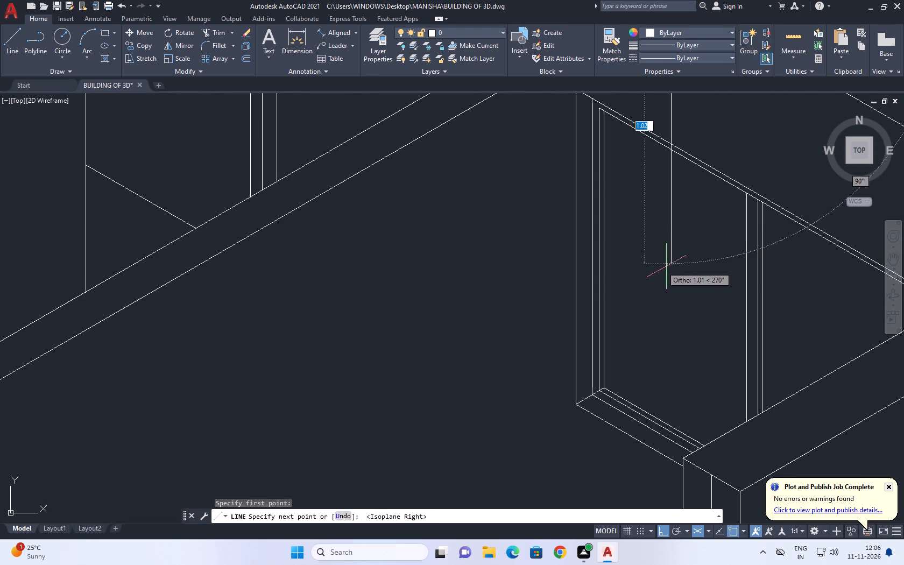
{"action": "left_click", "coordinate": [678, 246]}
{"action": "right_click", "coordinate": [670, 249]}
{"action": "left_click", "coordinate": [701, 267]}
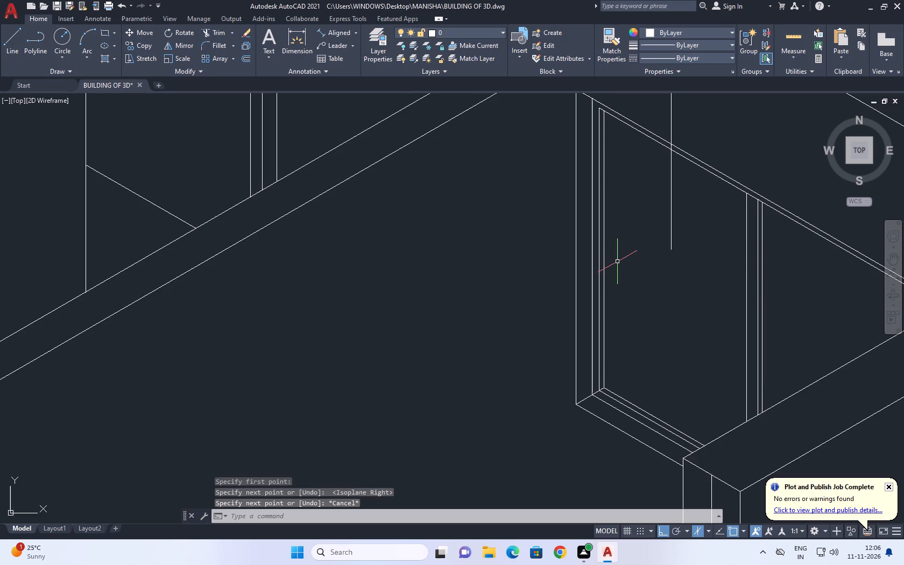
Scale down all frame, mullion and sill lines of the bedroom's back-wall window about the point where its top edge crosses the corner line.
{"action": "left_click", "coordinate": [790, 172]}
{"action": "left_click", "coordinate": [733, 243]}
{"action": "middle_click_drag", "start_coordinate": [631, 142], "coordinate": [630, 173]}
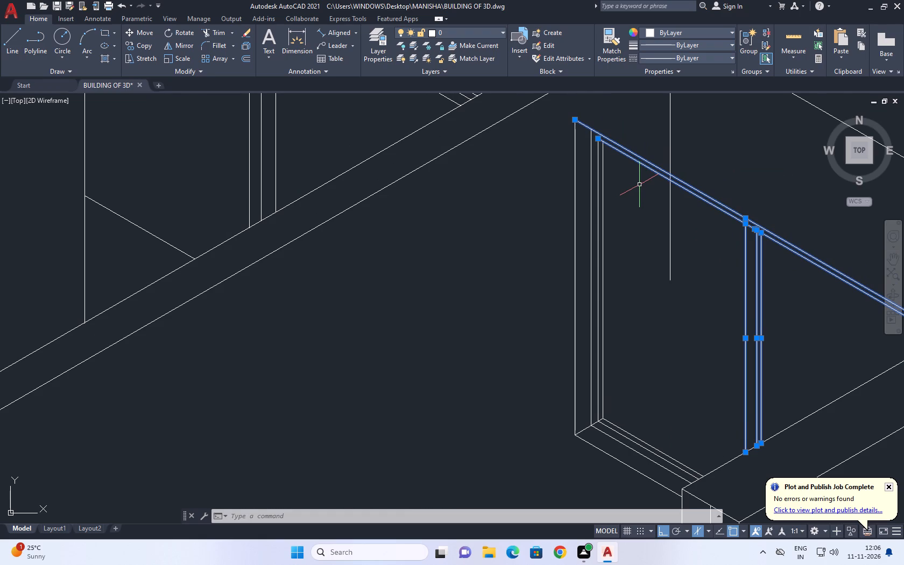
{"action": "scroll", "coordinate": [634, 241], "scroll_direction": "down", "scroll_amount": 2}
{"action": "scroll", "coordinate": [632, 249], "scroll_direction": "up", "scroll_amount": 1}
{"action": "left_click", "coordinate": [628, 234]}
{"action": "left_click_drag", "start_coordinate": [603, 275], "coordinate": [601, 284]}
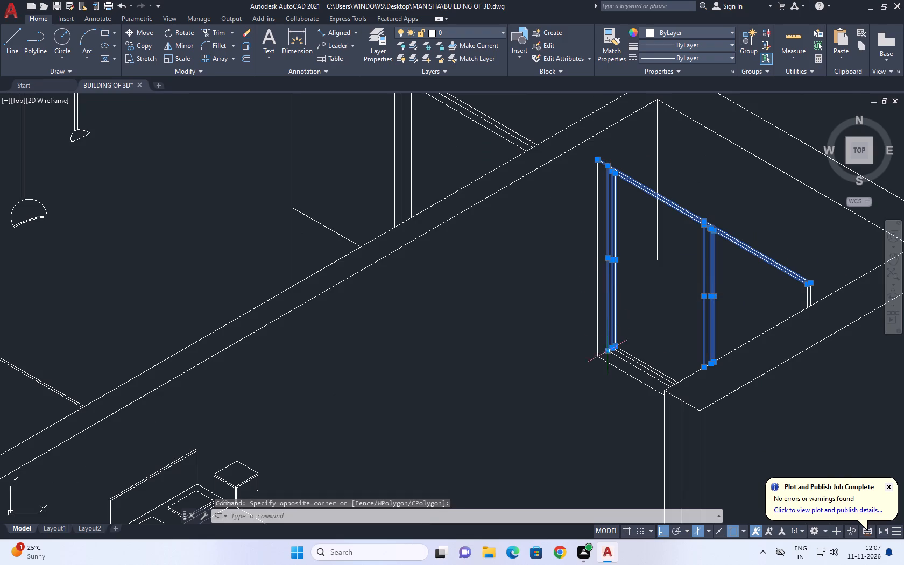
{"action": "scroll", "coordinate": [608, 368], "scroll_direction": "up", "scroll_amount": 3}
{"action": "left_click", "coordinate": [708, 276]}
{"action": "left_click", "coordinate": [545, 346]}
{"action": "scroll", "coordinate": [552, 326], "scroll_direction": "down", "scroll_amount": 2}
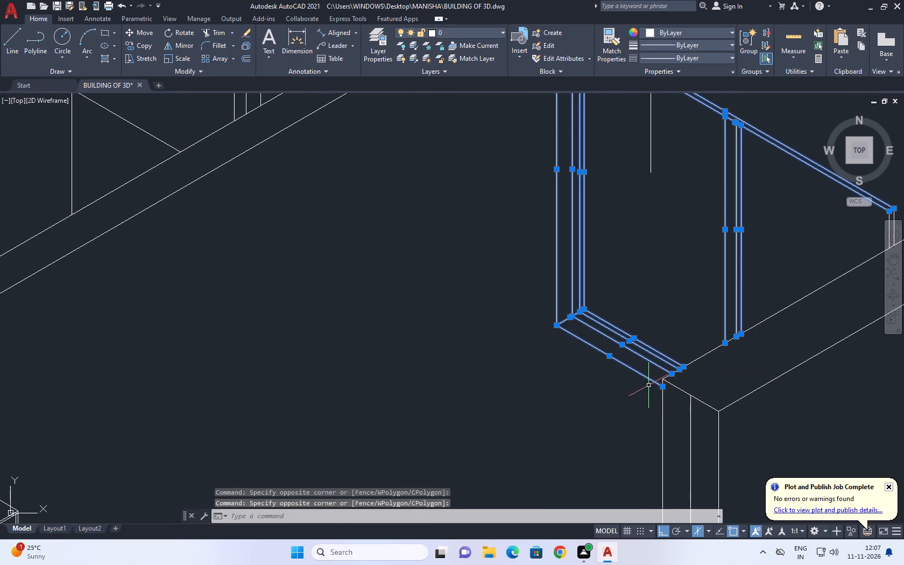
{"action": "middle_click_drag", "start_coordinate": [662, 260], "coordinate": [655, 375]}
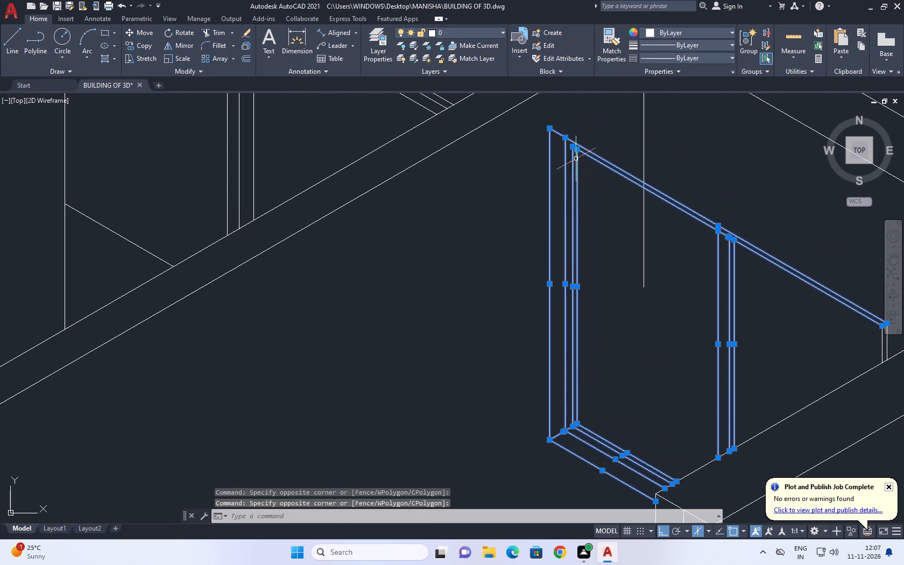
{"action": "scroll", "coordinate": [506, 189], "scroll_direction": "down", "scroll_amount": 1}
{"action": "scroll", "coordinate": [728, 282], "scroll_direction": "up", "scroll_amount": 3}
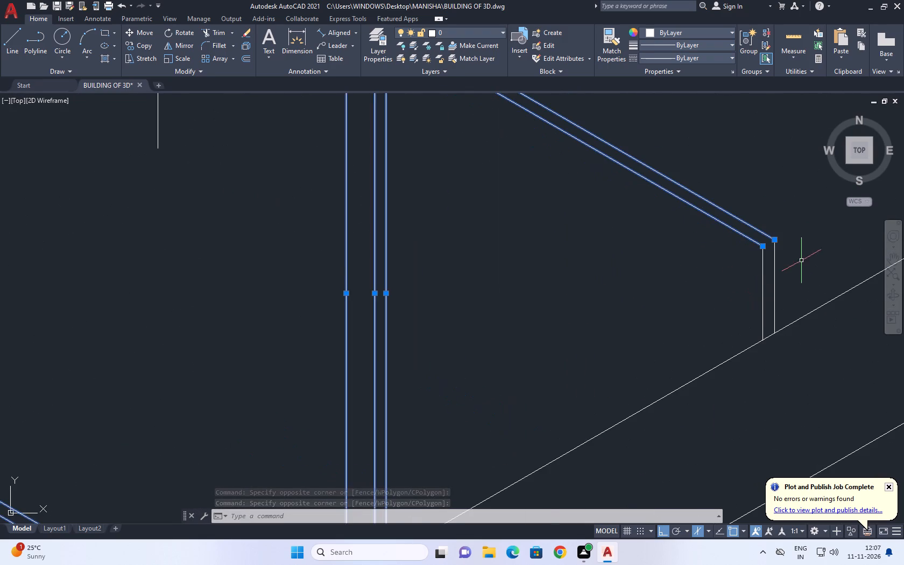
{"action": "left_click_drag", "start_coordinate": [801, 260], "coordinate": [789, 267]}
{"action": "left_click", "coordinate": [733, 282]}
{"action": "scroll", "coordinate": [589, 204], "scroll_direction": "down", "scroll_amount": 2}
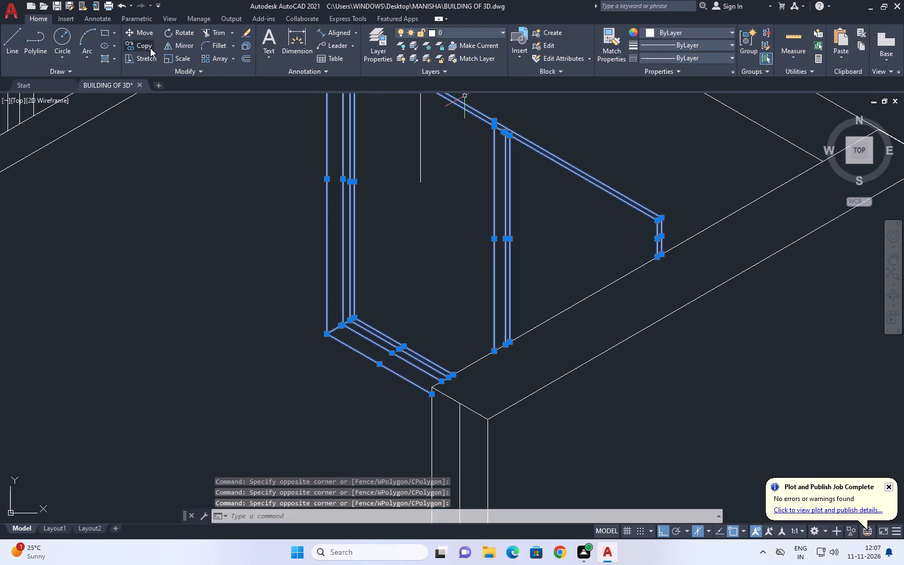
{"action": "left_click", "coordinate": [174, 61]}
{"action": "scroll", "coordinate": [420, 174], "scroll_direction": "down", "scroll_amount": 2}
{"action": "middle_click_drag", "start_coordinate": [435, 160], "coordinate": [467, 211]}
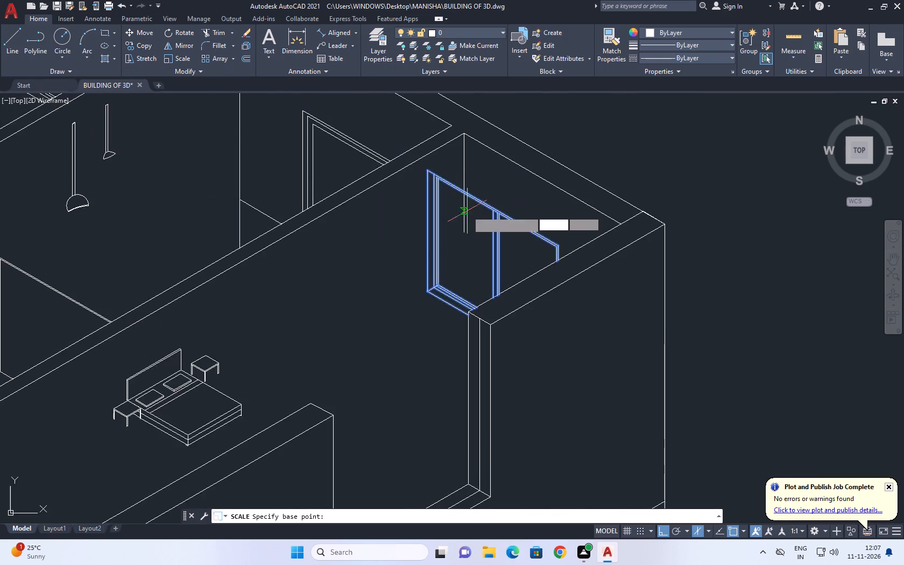
{"action": "scroll", "coordinate": [465, 197], "scroll_direction": "up", "scroll_amount": 5}
{"action": "left_click", "coordinate": [455, 153]}
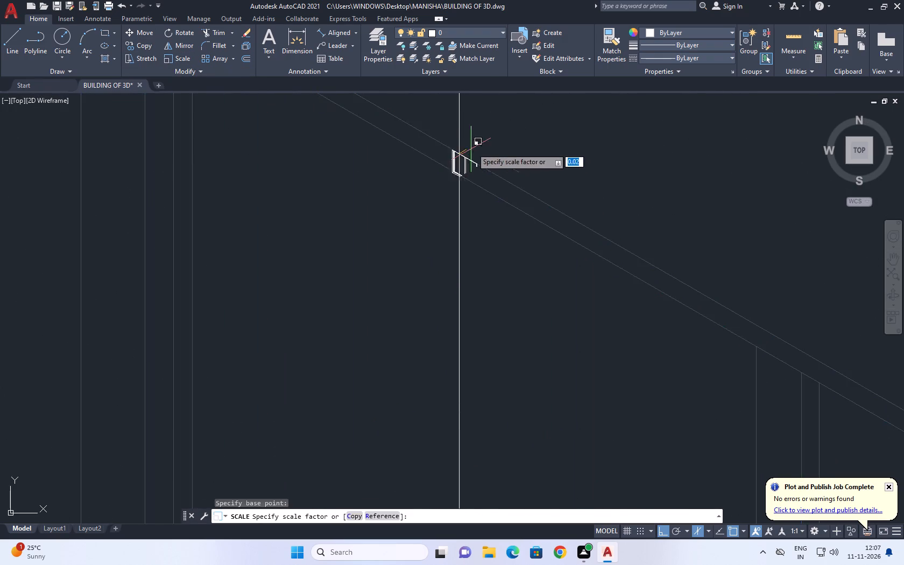
{"action": "scroll", "coordinate": [476, 145], "scroll_direction": "down", "scroll_amount": 3}
{"action": "scroll", "coordinate": [488, 144], "scroll_direction": "up", "scroll_amount": 2}
{"action": "scroll", "coordinate": [508, 162], "scroll_direction": "down", "scroll_amount": 1}
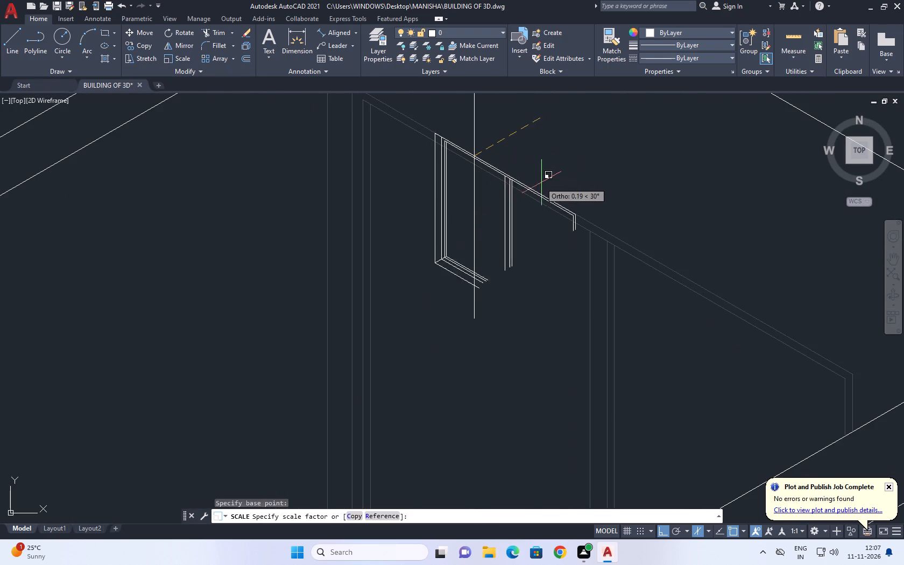
{"action": "scroll", "coordinate": [546, 186], "scroll_direction": "down", "scroll_amount": 1}
{"action": "left_click", "coordinate": [583, 187]}
Move the whole reduced window by its upper outer corner onto the vertical wall-corner line.
{"action": "middle_click_drag", "start_coordinate": [423, 168], "coordinate": [389, 182]}
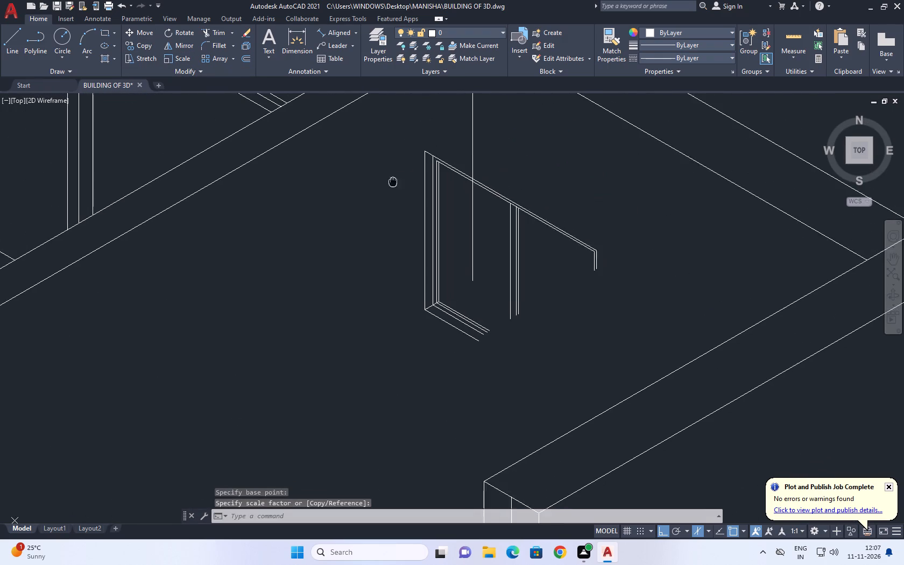
{"action": "left_click", "coordinate": [410, 135]}
{"action": "left_click", "coordinate": [676, 375]}
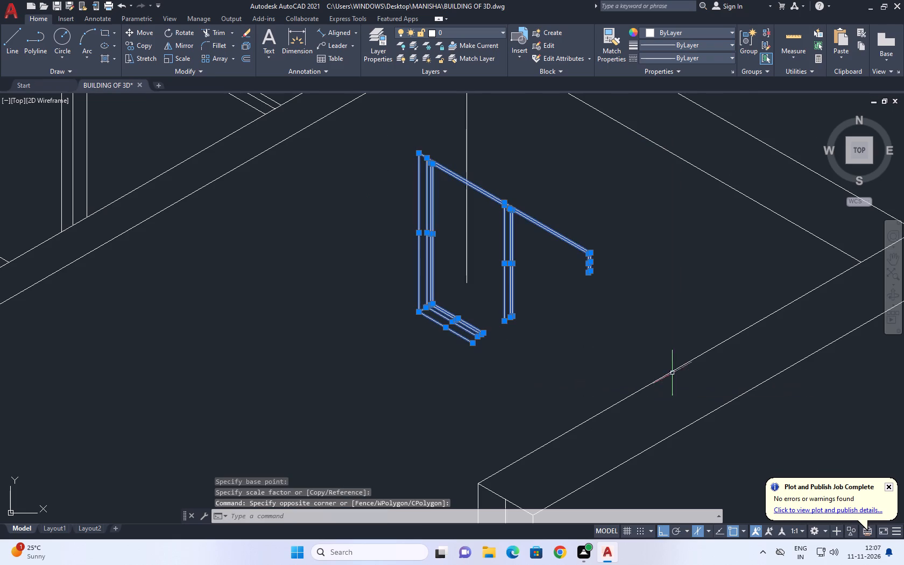
{"action": "middle_click_drag", "start_coordinate": [571, 265], "coordinate": [554, 265]}
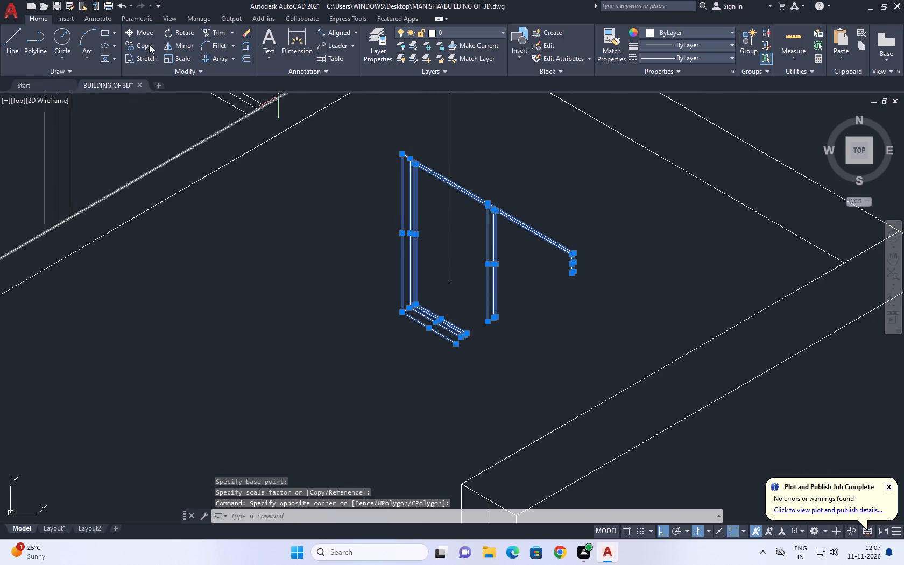
{"action": "left_click", "coordinate": [151, 32]}
{"action": "scroll", "coordinate": [379, 147], "scroll_direction": "up", "scroll_amount": 1}
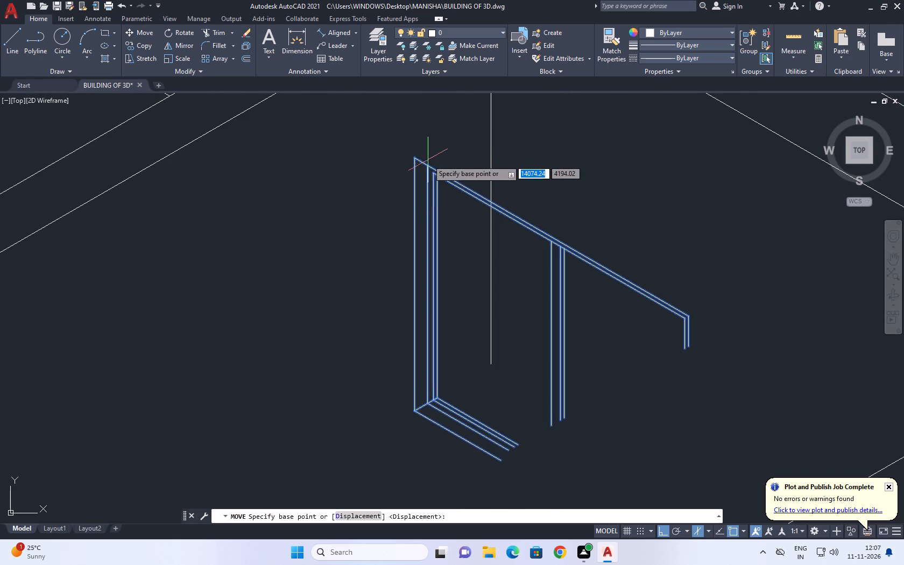
{"action": "left_click", "coordinate": [411, 154]}
{"action": "scroll", "coordinate": [430, 158], "scroll_direction": "down", "scroll_amount": 1}
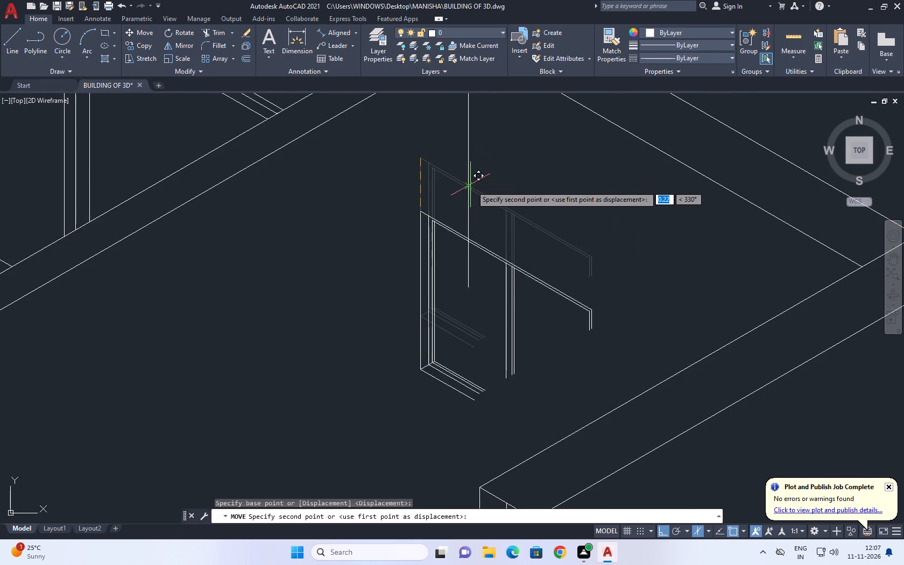
{"action": "left_click", "coordinate": [469, 186]}
Move the reduced back-wall window about 0.16 units at 30°, off the vertical wall-corner line.
{"action": "scroll", "coordinate": [499, 196], "scroll_direction": "down", "scroll_amount": 2}
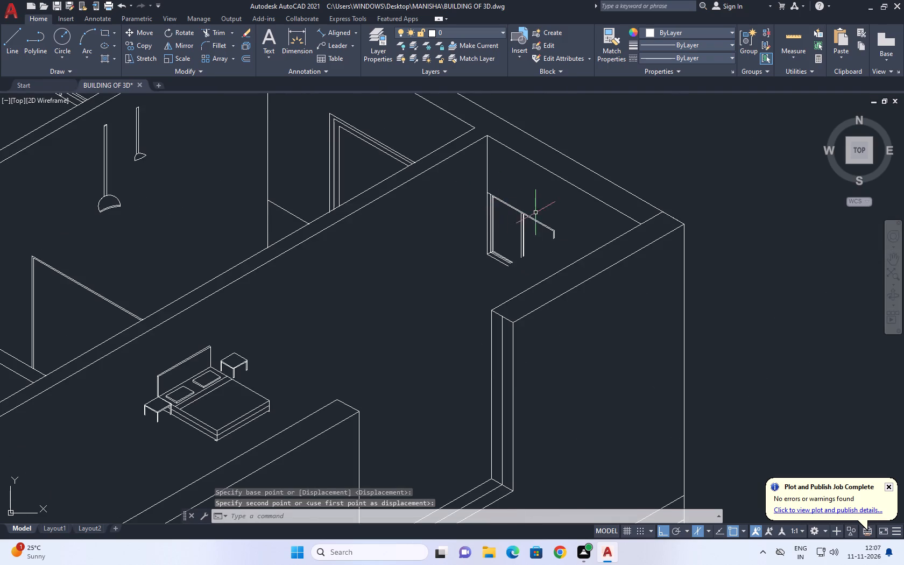
{"action": "scroll", "coordinate": [484, 202], "scroll_direction": "up", "scroll_amount": 1}
{"action": "left_click", "coordinate": [469, 167]}
{"action": "left_click", "coordinate": [625, 326]}
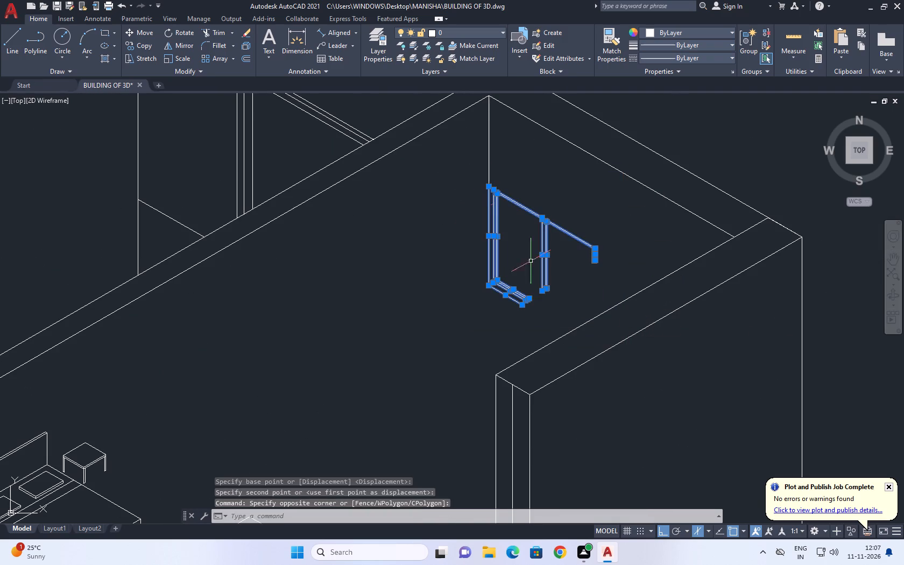
{"action": "left_click", "coordinate": [147, 35]}
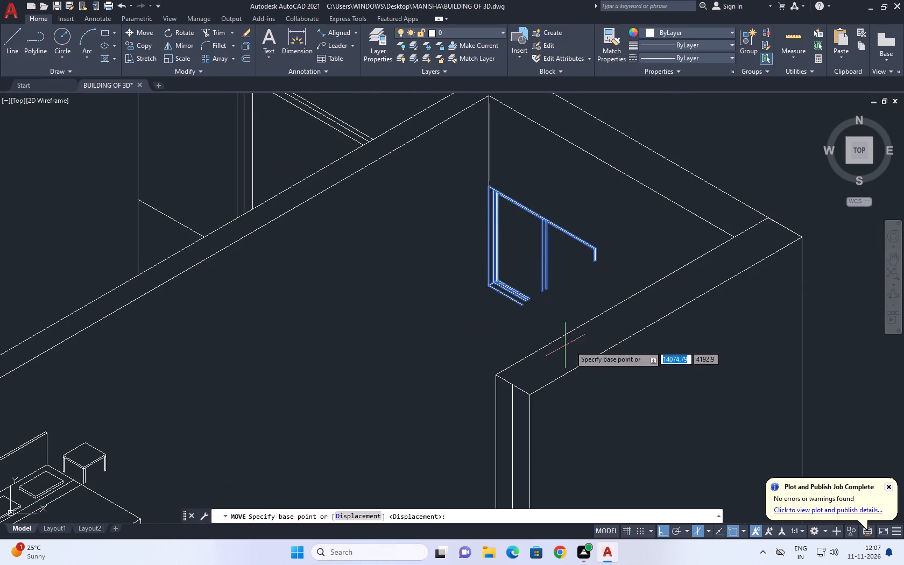
{"action": "scroll", "coordinate": [588, 282], "scroll_direction": "up", "scroll_amount": 1}
{"action": "left_click", "coordinate": [593, 289]}
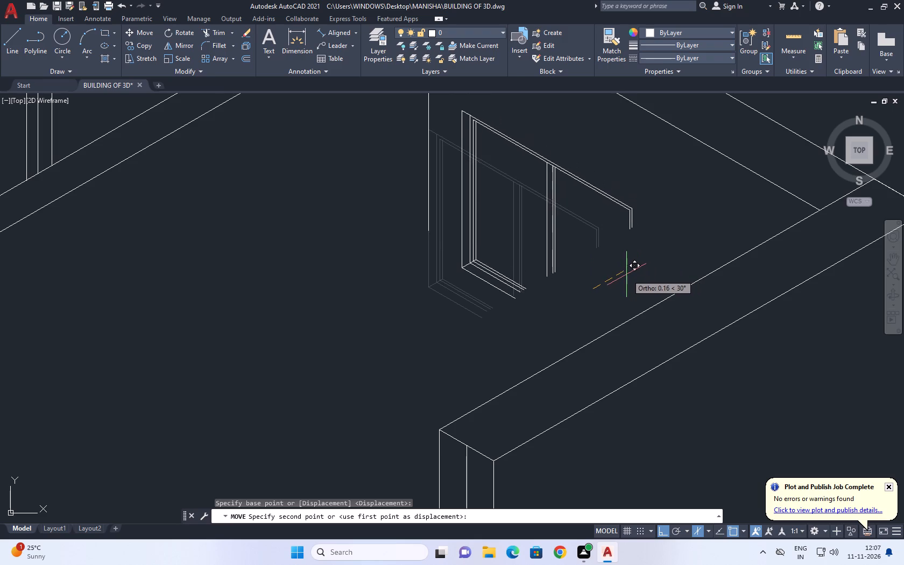
{"action": "left_click", "coordinate": [626, 279]}
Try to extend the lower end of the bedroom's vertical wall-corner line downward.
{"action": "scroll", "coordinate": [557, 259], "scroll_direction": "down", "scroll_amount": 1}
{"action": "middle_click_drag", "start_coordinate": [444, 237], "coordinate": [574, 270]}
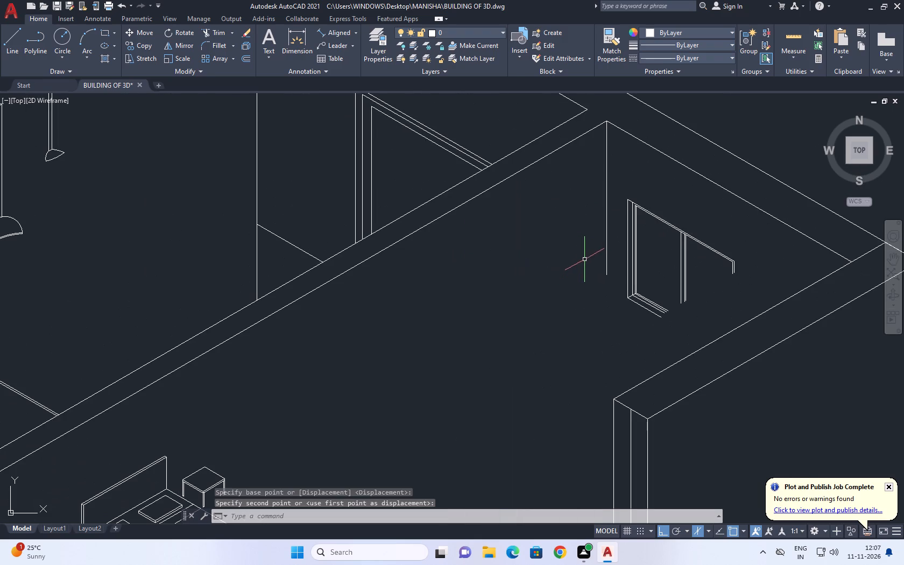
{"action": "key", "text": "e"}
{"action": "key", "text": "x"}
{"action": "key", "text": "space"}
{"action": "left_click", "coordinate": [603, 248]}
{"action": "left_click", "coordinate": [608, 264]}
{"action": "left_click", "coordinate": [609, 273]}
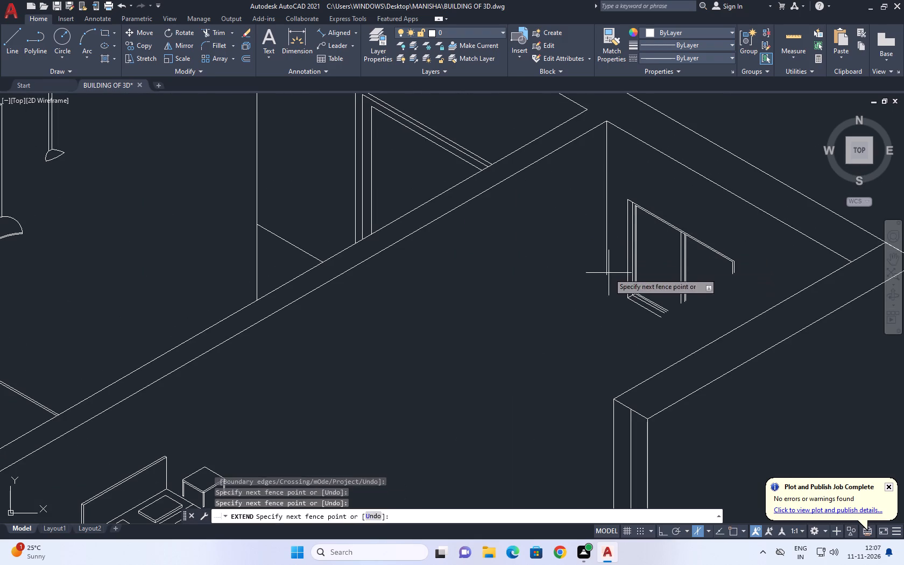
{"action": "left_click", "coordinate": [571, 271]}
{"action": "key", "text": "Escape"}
Draw a helper line about 1.6 units long at 150° from the inner bottom corner of the side-wall opening's jamb.
{"action": "scroll", "coordinate": [637, 288], "scroll_direction": "down", "scroll_amount": 2}
{"action": "middle_click_drag", "start_coordinate": [674, 322], "coordinate": [656, 315]}
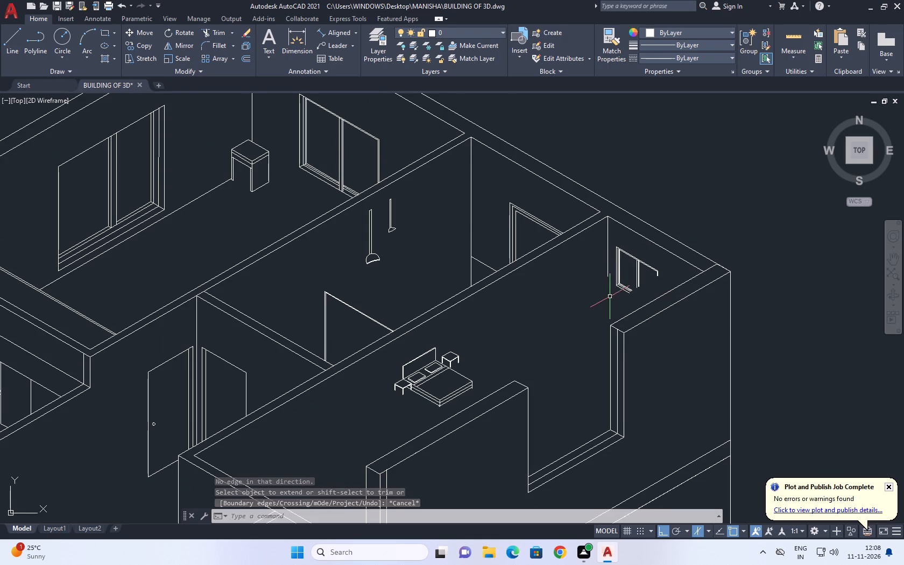
{"action": "middle_click_drag", "start_coordinate": [634, 326], "coordinate": [736, 348]}
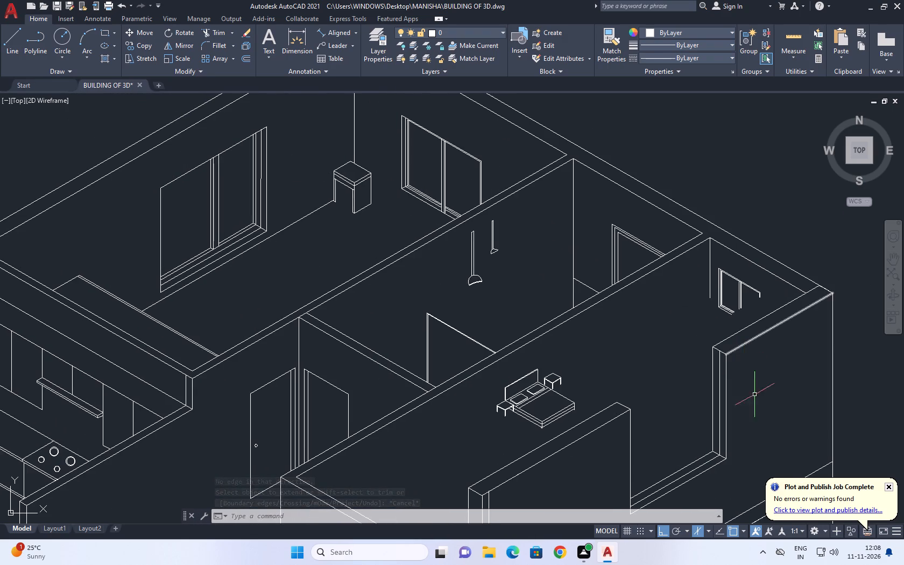
{"action": "key", "text": "l"}
{"action": "key", "text": "space"}
{"action": "left_click", "coordinate": [712, 451]}
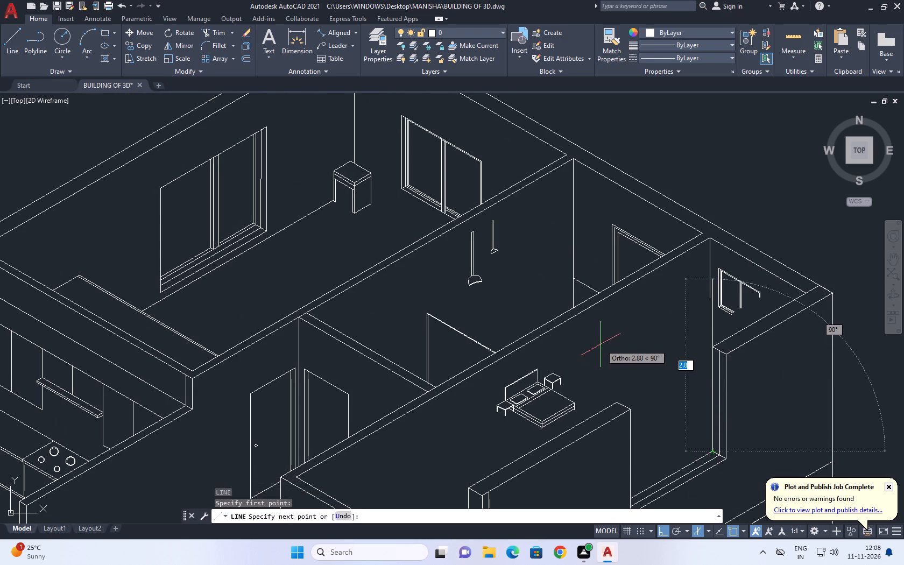
{"action": "key", "text": "F5"}
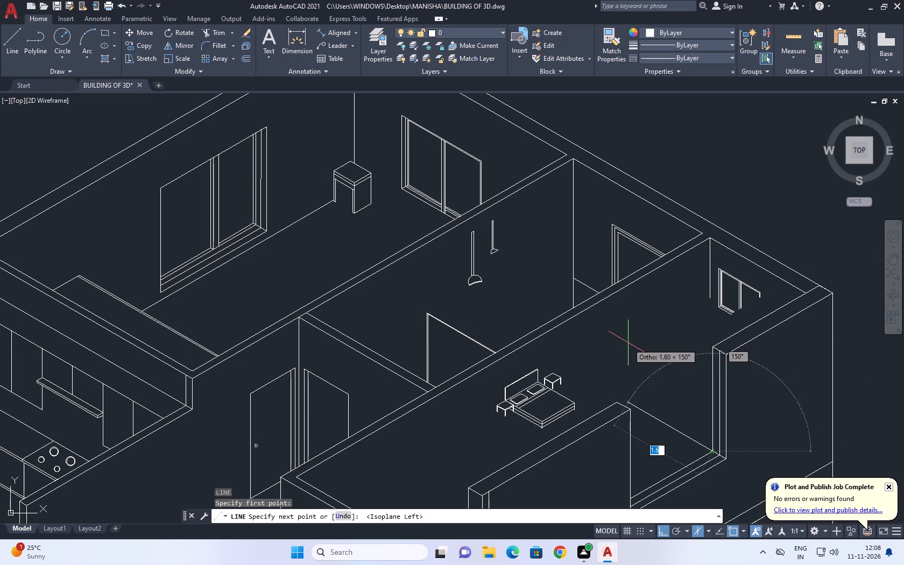
{"action": "left_click", "coordinate": [627, 342]}
{"action": "key", "text": "Escape"}
Extend the vertical wall-corner line up to the outer wall edge and down to the helper line.
{"action": "middle_click_drag", "start_coordinate": [683, 350], "coordinate": [718, 342]}
{"action": "type", "text": "EX"}
{"action": "key", "text": "space"}
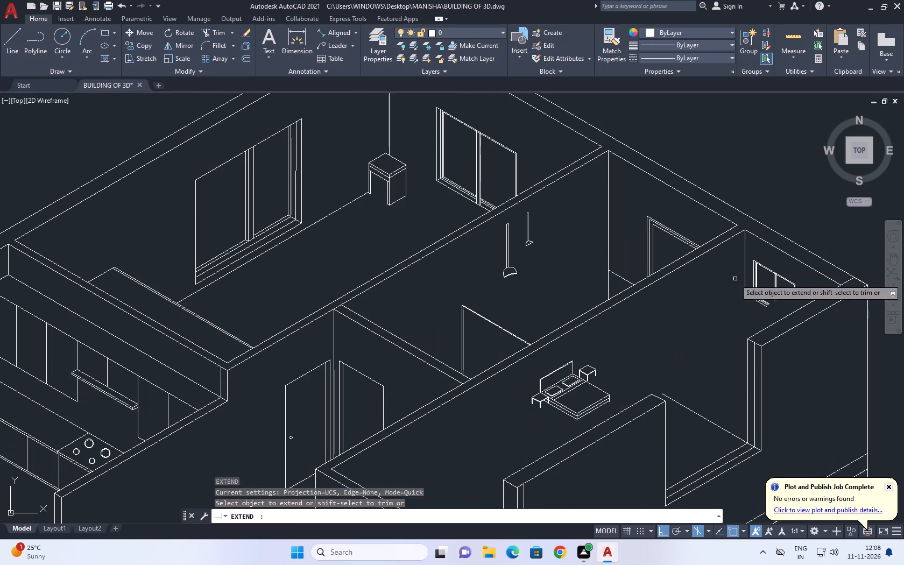
{"action": "left_click", "coordinate": [745, 239]}
{"action": "left_click", "coordinate": [745, 253]}
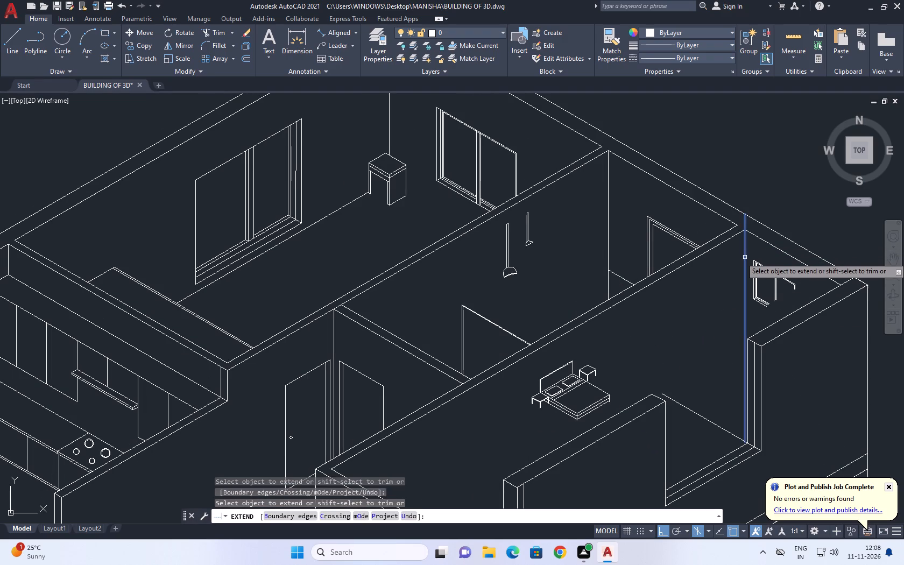
{"action": "key", "text": "Escape"}
Trim away the sloping helper line at the bottom corner of the side-wall opening.
{"action": "middle_click_drag", "start_coordinate": [698, 364], "coordinate": [661, 303]}
{"action": "type", "text": "TR"}
{"action": "key", "text": "space"}
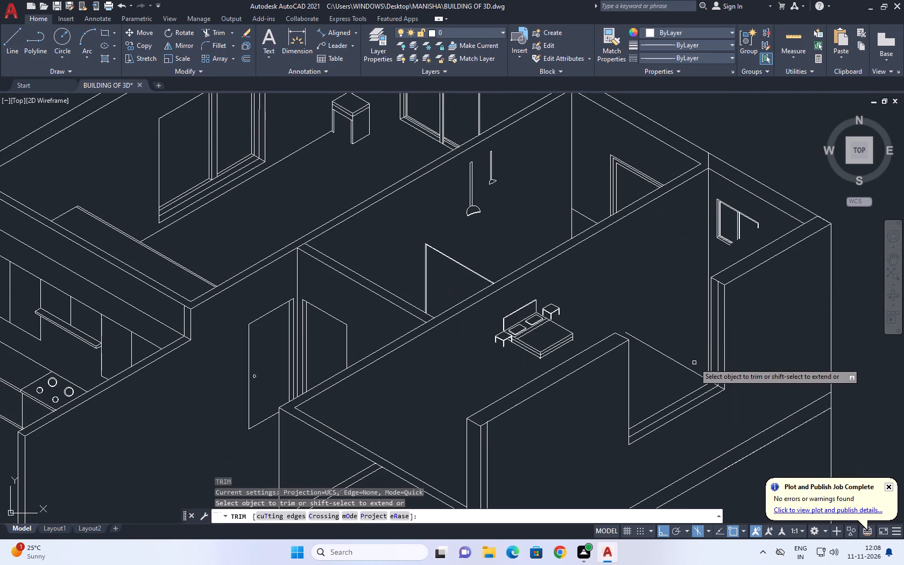
{"action": "left_click", "coordinate": [694, 370]}
{"action": "middle_click_drag", "start_coordinate": [702, 307], "coordinate": [719, 329]}
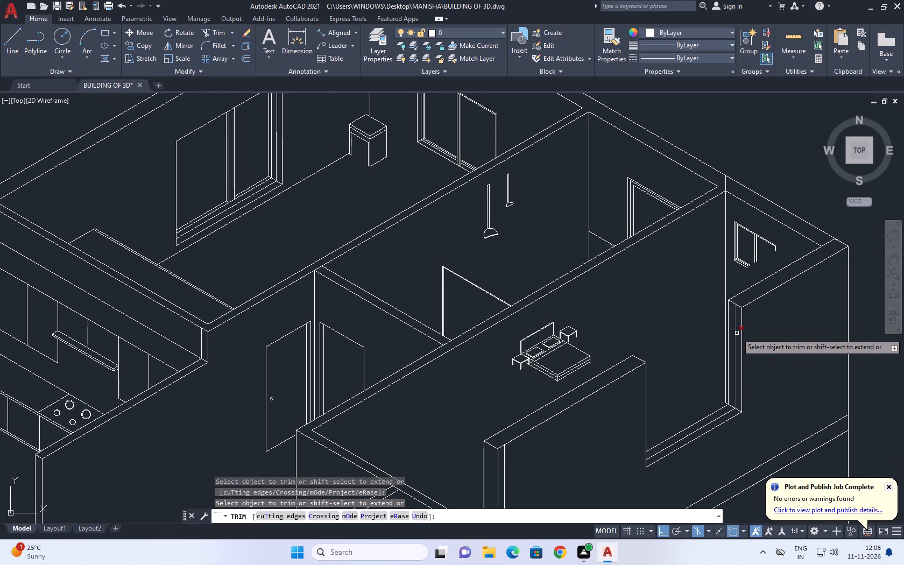
{"action": "scroll", "coordinate": [722, 334], "scroll_direction": "down", "scroll_amount": 2}
{"action": "middle_click_drag", "start_coordinate": [761, 340], "coordinate": [705, 314]}
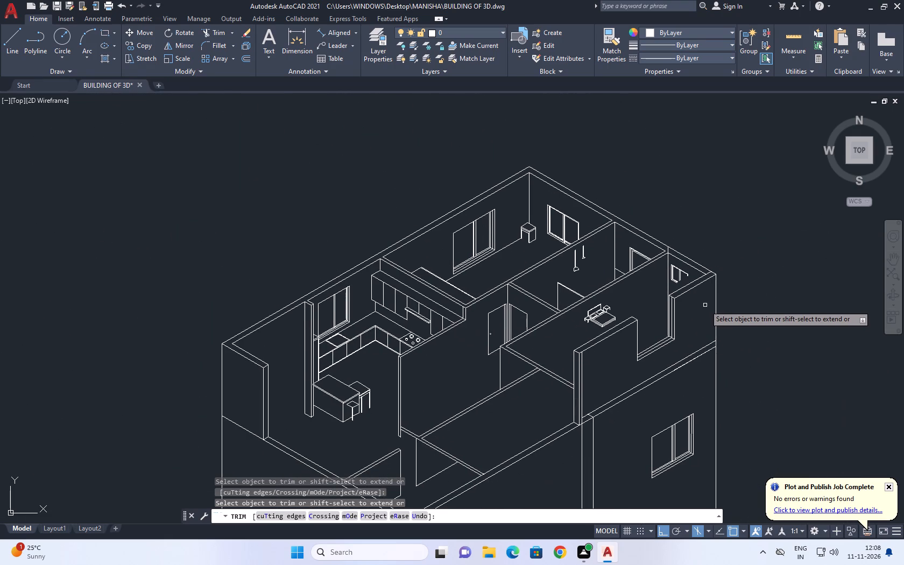
{"action": "right_click", "coordinate": [741, 248]}
{"action": "left_click", "coordinate": [766, 264]}
Move the three parallel sill lines of the bedroom's side-wall opening straight up about 0.5 units.
{"action": "scroll", "coordinate": [662, 348], "scroll_direction": "up", "scroll_amount": 2}
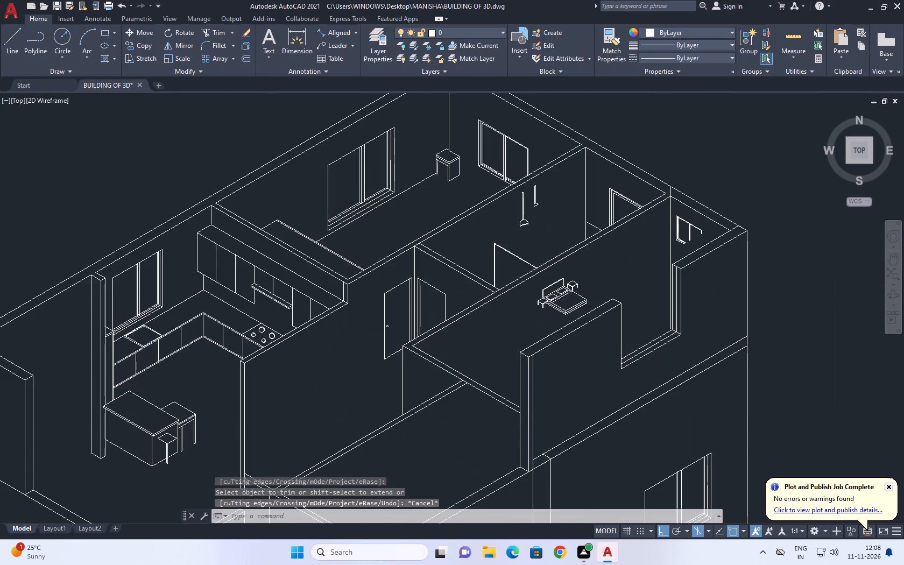
{"action": "left_click", "coordinate": [662, 361]}
{"action": "left_click", "coordinate": [642, 323]}
{"action": "scroll", "coordinate": [660, 310], "scroll_direction": "up", "scroll_amount": 1}
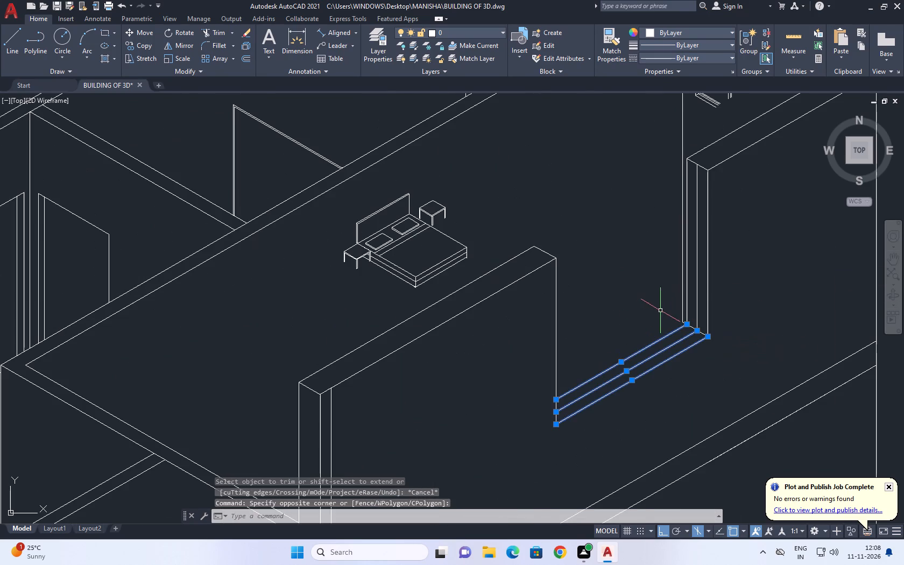
{"action": "left_click", "coordinate": [148, 31]}
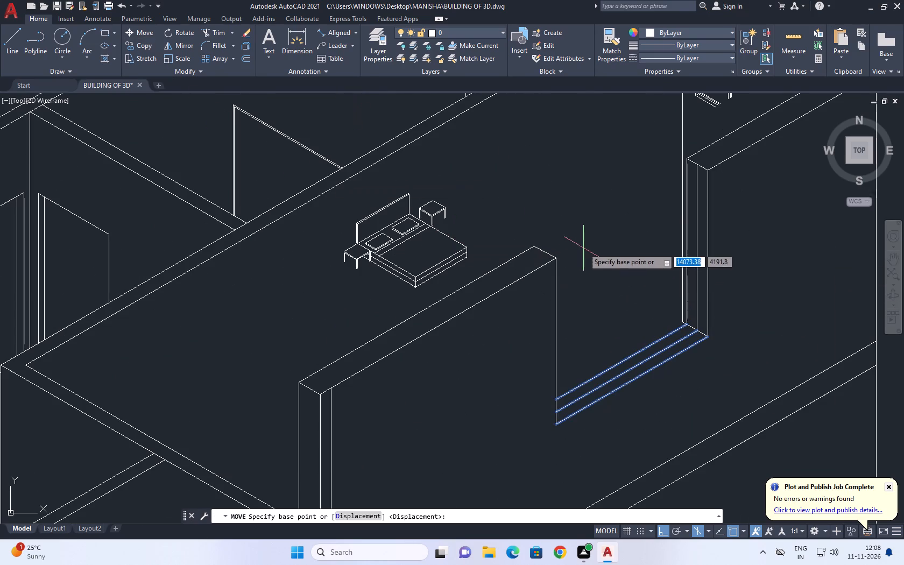
{"action": "scroll", "coordinate": [743, 285], "scroll_direction": "up", "scroll_amount": 1}
{"action": "left_click", "coordinate": [738, 283]}
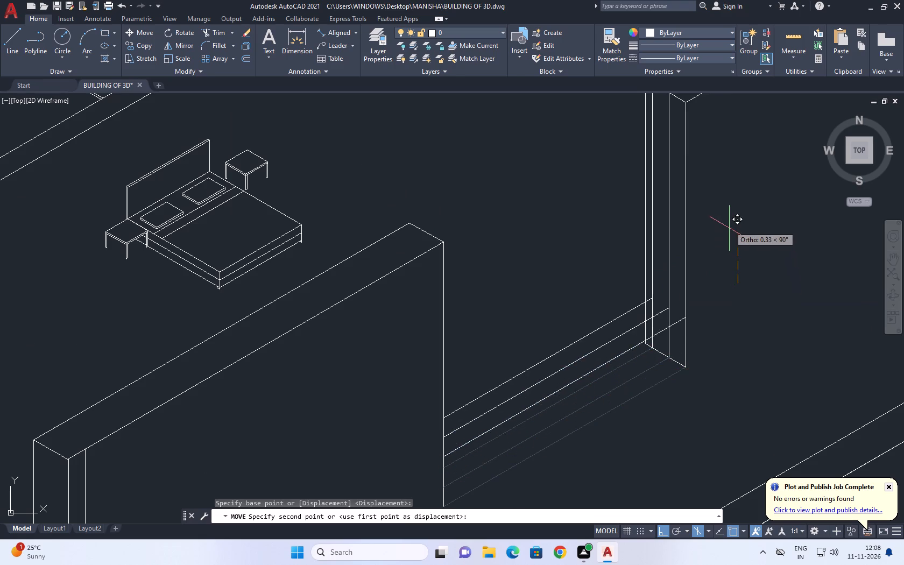
{"action": "left_click_drag", "start_coordinate": [709, 188], "coordinate": [710, 196]}
Move the jamb's sloping bottom edge straight up so its outer end meets the end of the raised outer sill line.
{"action": "scroll", "coordinate": [681, 235], "scroll_direction": "down", "scroll_amount": 2}
{"action": "middle_click_drag", "start_coordinate": [689, 218], "coordinate": [690, 224]}
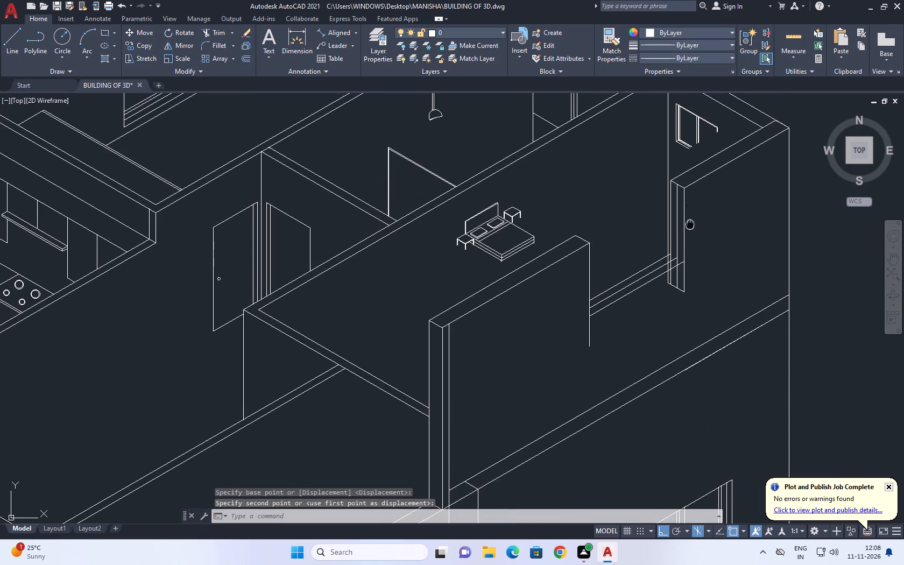
{"action": "middle_click_drag", "start_coordinate": [690, 224], "coordinate": [690, 225]}
{"action": "scroll", "coordinate": [677, 287], "scroll_direction": "up", "scroll_amount": 3}
{"action": "left_click", "coordinate": [680, 301]}
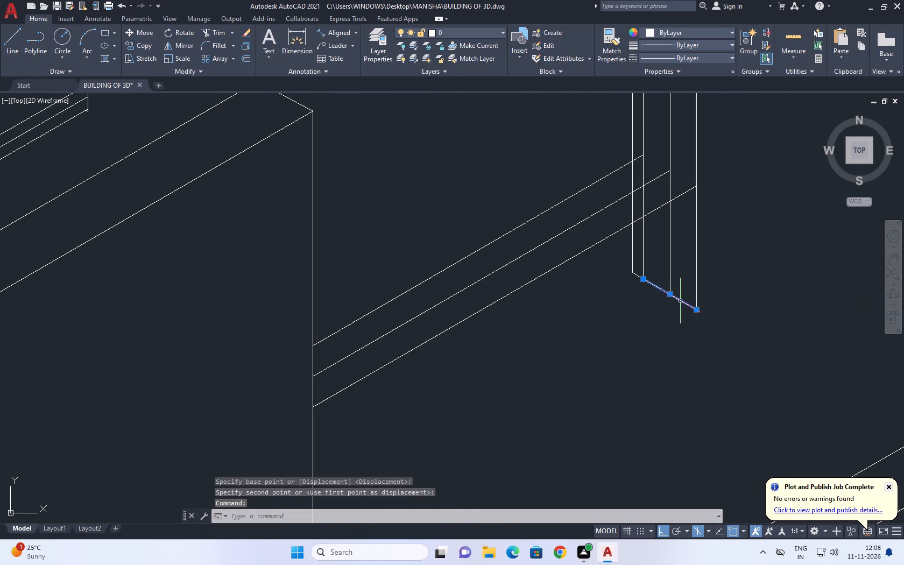
{"action": "left_click", "coordinate": [142, 31]}
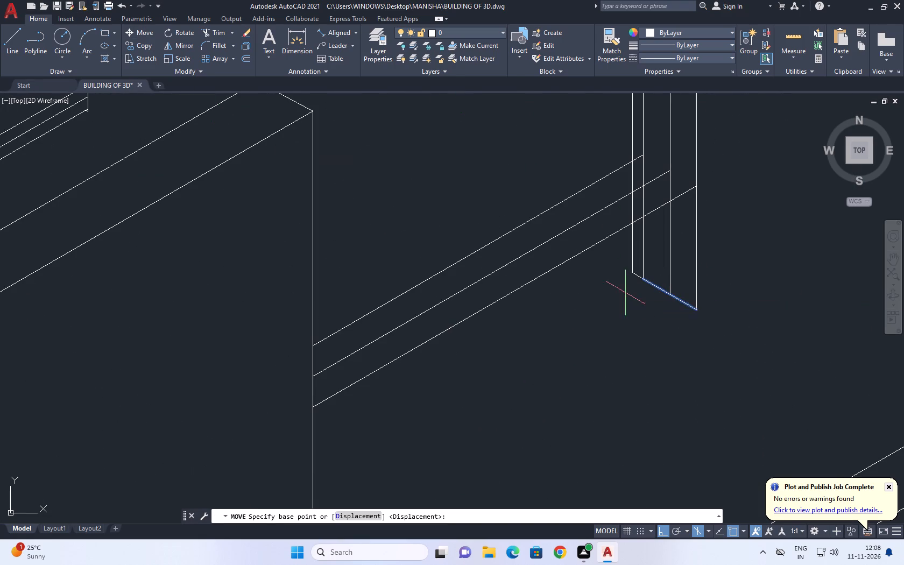
{"action": "scroll", "coordinate": [712, 317], "scroll_direction": "up", "scroll_amount": 1}
{"action": "left_click", "coordinate": [685, 306]}
{"action": "middle_click_drag", "start_coordinate": [666, 182], "coordinate": [670, 273]}
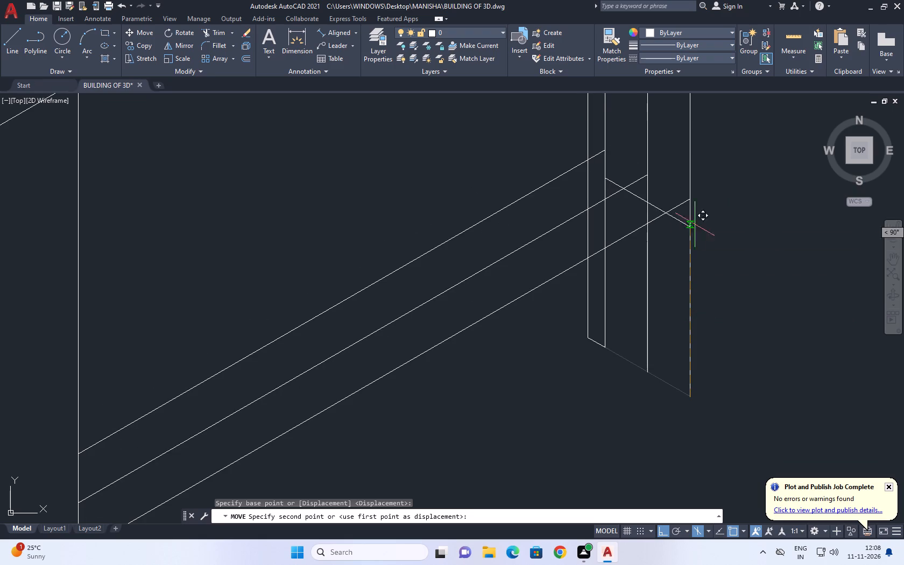
{"action": "left_click", "coordinate": [690, 201]}
Move the remaining short sloping segment at the jamb's base up about 0.50 units to the raised inner sill line's endpoint.
{"action": "left_click", "coordinate": [620, 314]}
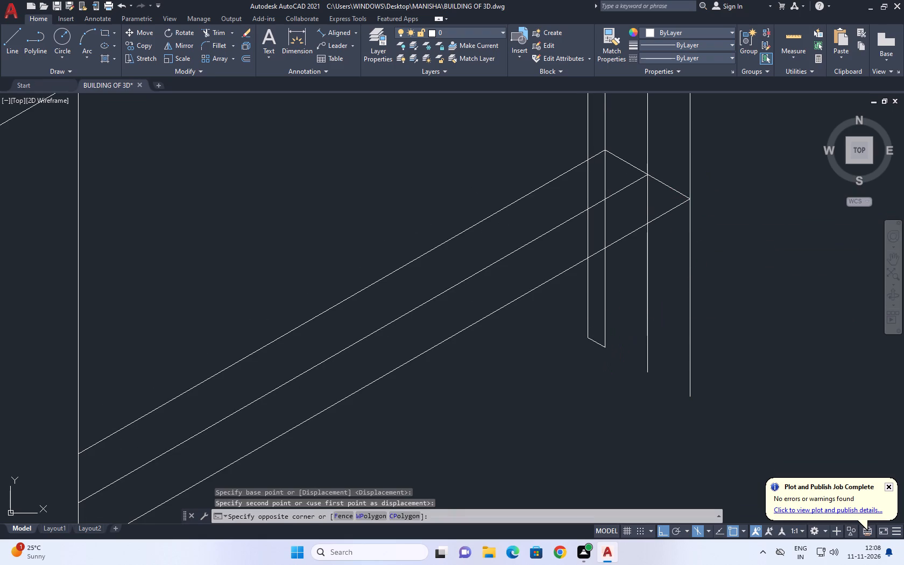
{"action": "left_click", "coordinate": [622, 344]}
{"action": "left_click", "coordinate": [598, 340]}
{"action": "left_click", "coordinate": [593, 353]}
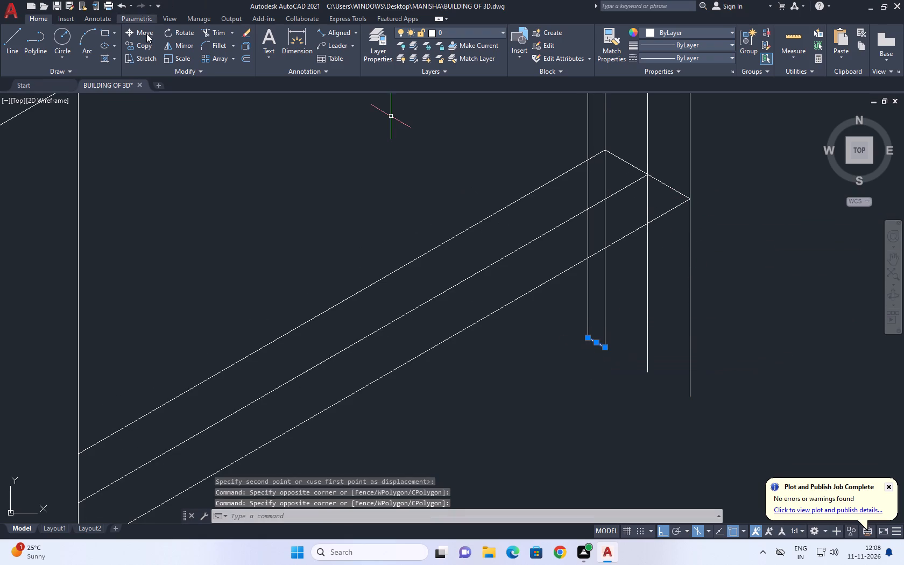
{"action": "left_click", "coordinate": [146, 33]}
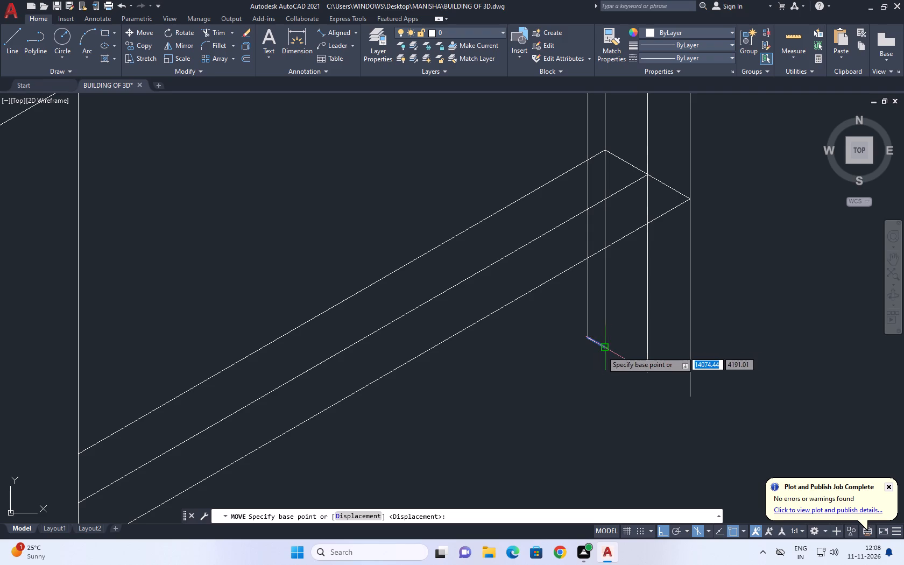
{"action": "left_click_drag", "start_coordinate": [602, 351], "coordinate": [602, 342]}
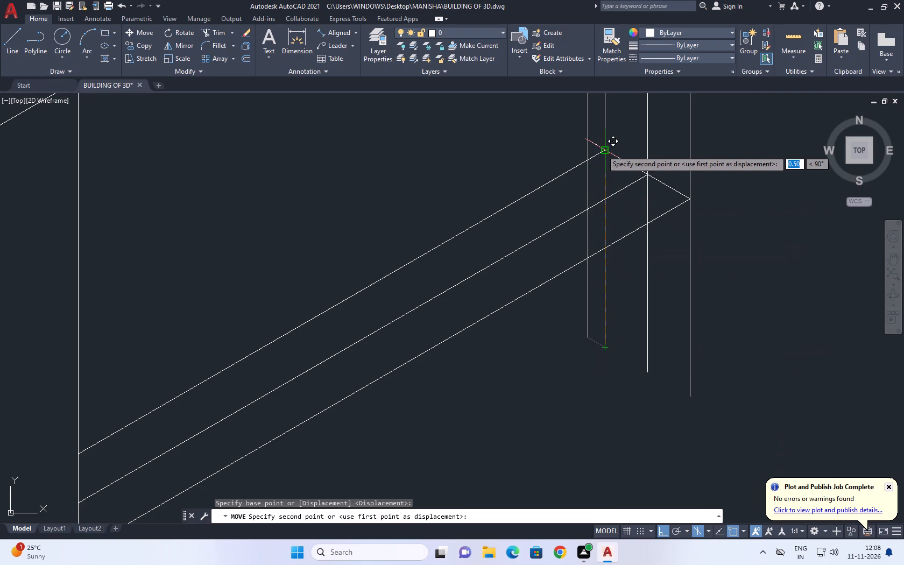
{"action": "left_click", "coordinate": [602, 150]}
Shorten the vertical wall-corner line from its lower end to about the level of the opening jamb's top inner corner.
{"action": "middle_click_drag", "start_coordinate": [600, 138], "coordinate": [603, 159]}
{"action": "middle_click_drag", "start_coordinate": [586, 165], "coordinate": [593, 178]}
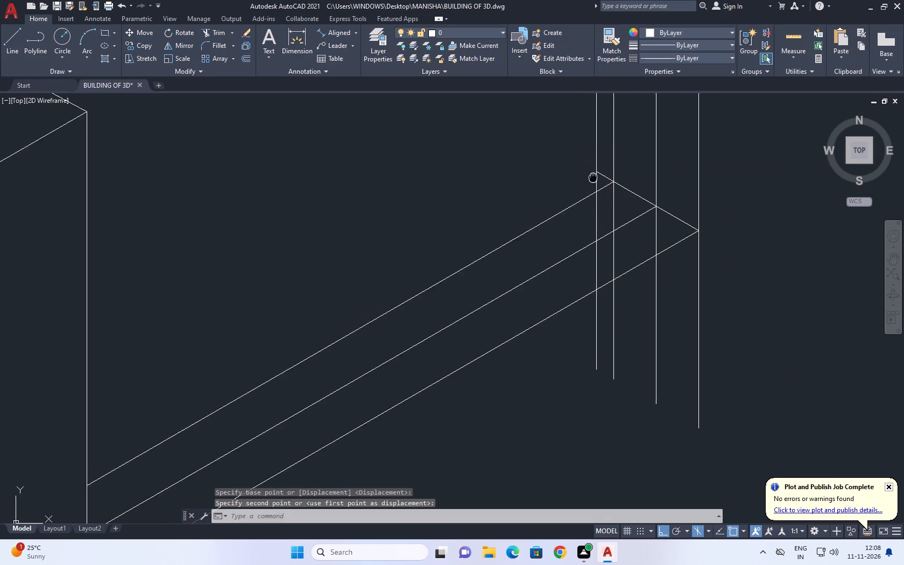
{"action": "middle_click_drag", "start_coordinate": [593, 178], "coordinate": [604, 223]}
{"action": "scroll", "coordinate": [604, 223], "scroll_direction": "down", "scroll_amount": 3}
{"action": "middle_click_drag", "start_coordinate": [612, 228], "coordinate": [621, 244]}
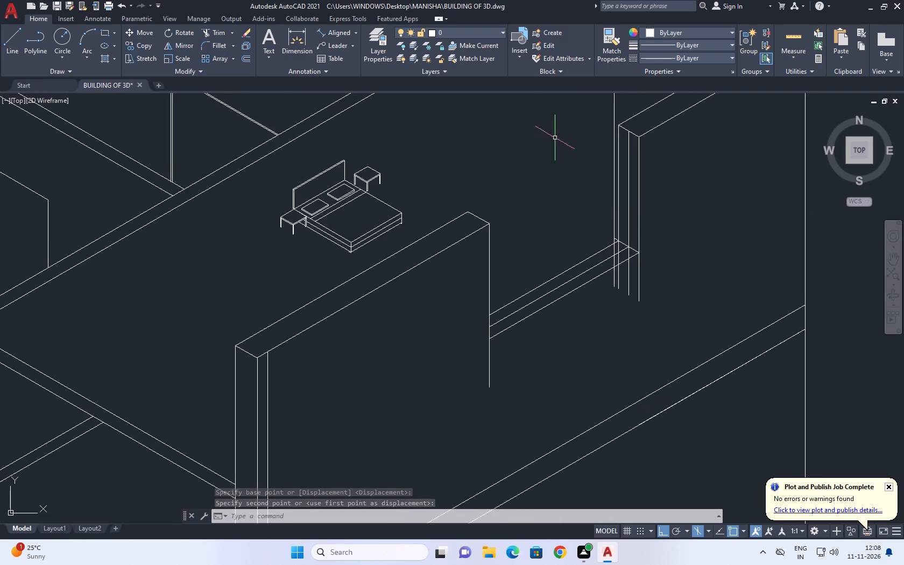
{"action": "scroll", "coordinate": [615, 228], "scroll_direction": "up", "scroll_amount": 2}
{"action": "left_click", "coordinate": [610, 212]}
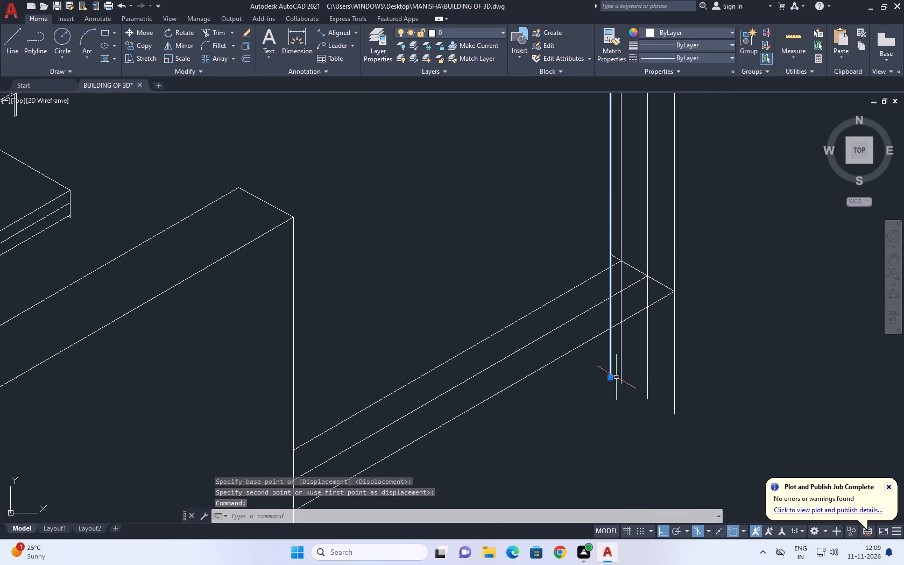
{"action": "left_click", "coordinate": [609, 376]}
{"action": "scroll", "coordinate": [576, 245], "scroll_direction": "down", "scroll_amount": 1}
{"action": "middle_click_drag", "start_coordinate": [595, 144], "coordinate": [578, 310]}
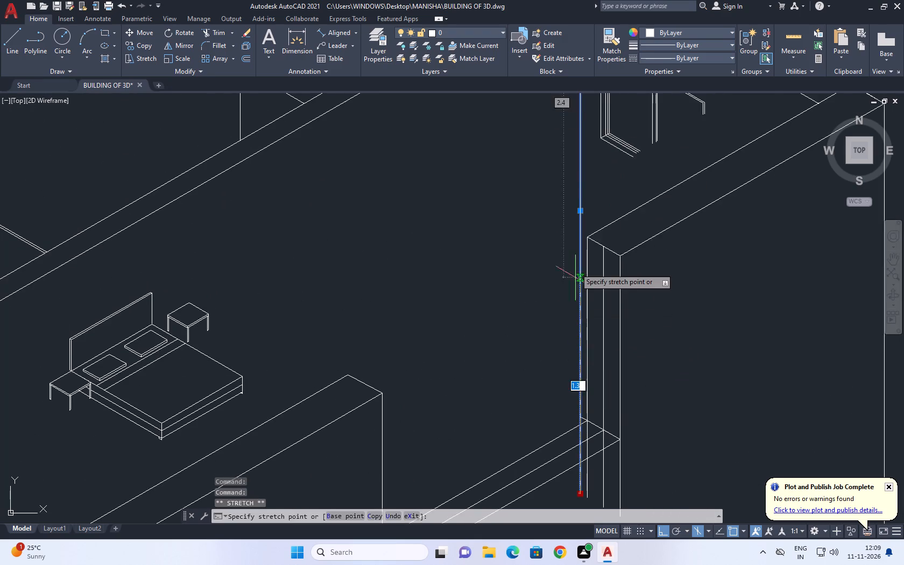
{"action": "left_click", "coordinate": [576, 233]}
{"action": "right_click", "coordinate": [641, 204]}
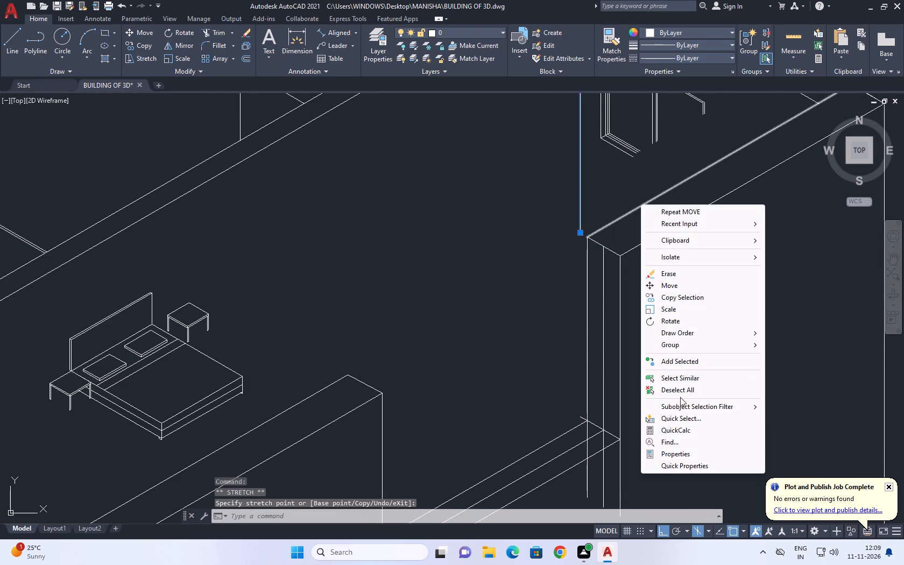
{"action": "left_click", "coordinate": [689, 388]}
Trim the side-wall opening jamb's three vertical lines where they extend below the raised sill's sloping end edge.
{"action": "scroll", "coordinate": [521, 336], "scroll_direction": "down", "scroll_amount": 2}
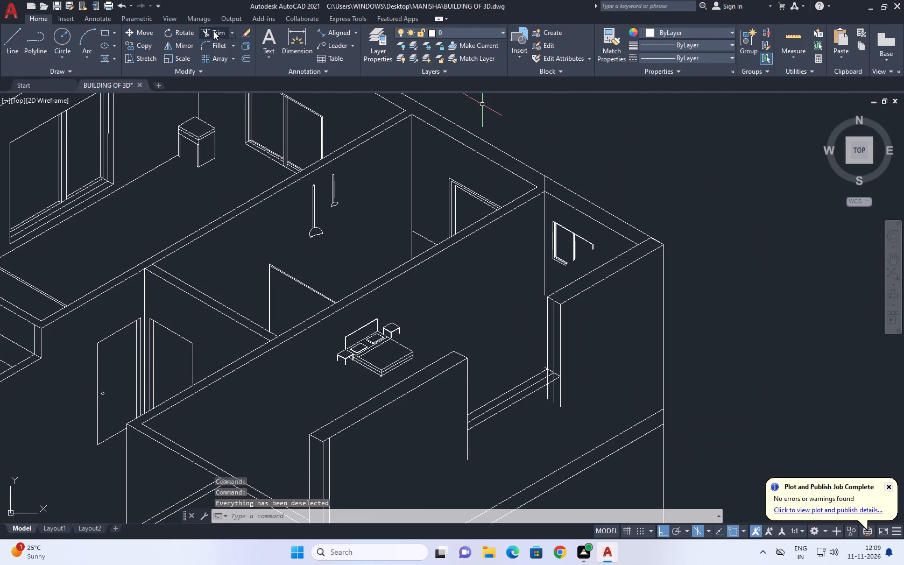
{"action": "left_click", "coordinate": [216, 33]}
{"action": "scroll", "coordinate": [554, 391], "scroll_direction": "up", "scroll_amount": 3}
{"action": "left_click", "coordinate": [520, 399]}
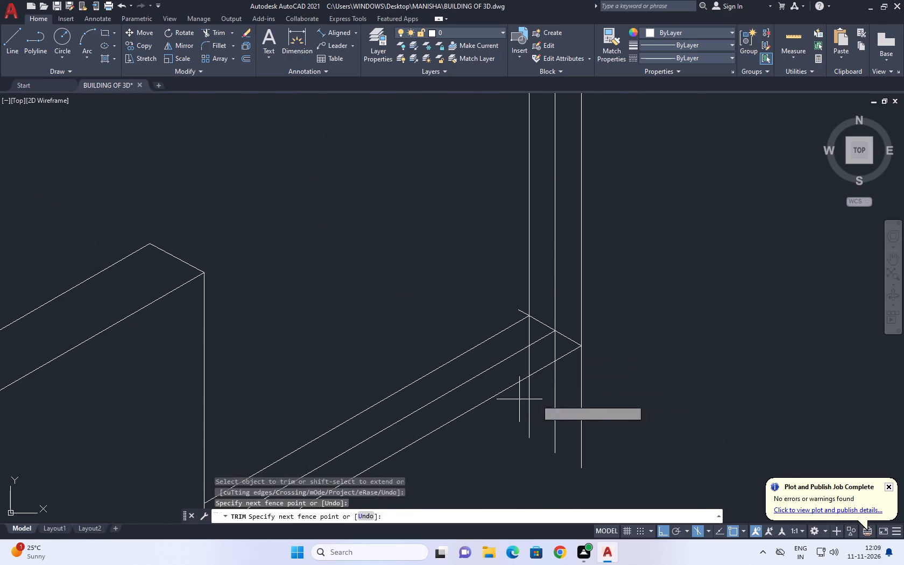
{"action": "left_click", "coordinate": [618, 414]}
{"action": "scroll", "coordinate": [540, 364], "scroll_direction": "up", "scroll_amount": 2}
{"action": "left_click", "coordinate": [583, 323]}
{"action": "left_click", "coordinate": [498, 357]}
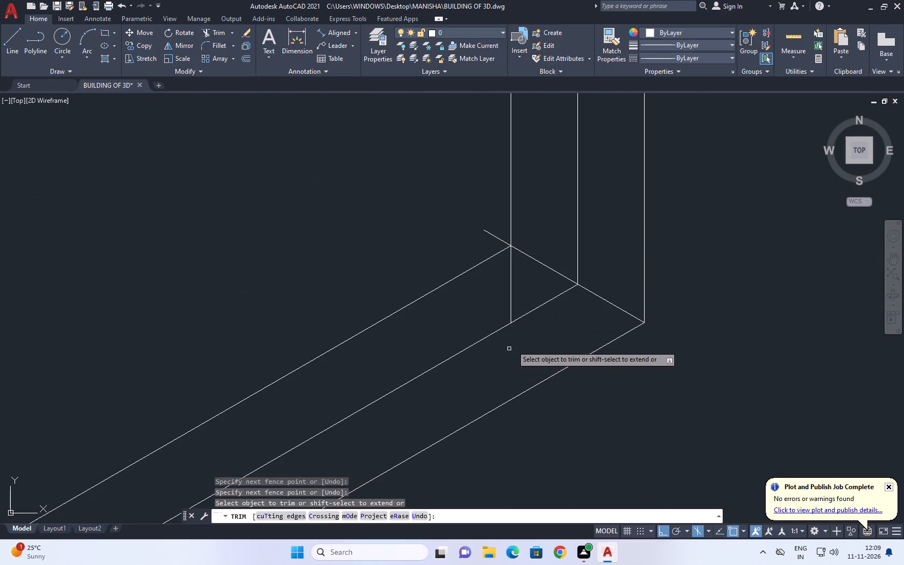
{"action": "left_click", "coordinate": [525, 289]}
{"action": "left_click", "coordinate": [489, 293]}
Trim the short overhang of the jamb's sloping bottom edge beyond the raised inner sill line.
{"action": "left_click", "coordinate": [504, 228]}
{"action": "left_click_drag", "start_coordinate": [491, 236], "coordinate": [484, 238]}
{"action": "scroll", "coordinate": [546, 266], "scroll_direction": "down", "scroll_amount": 3}
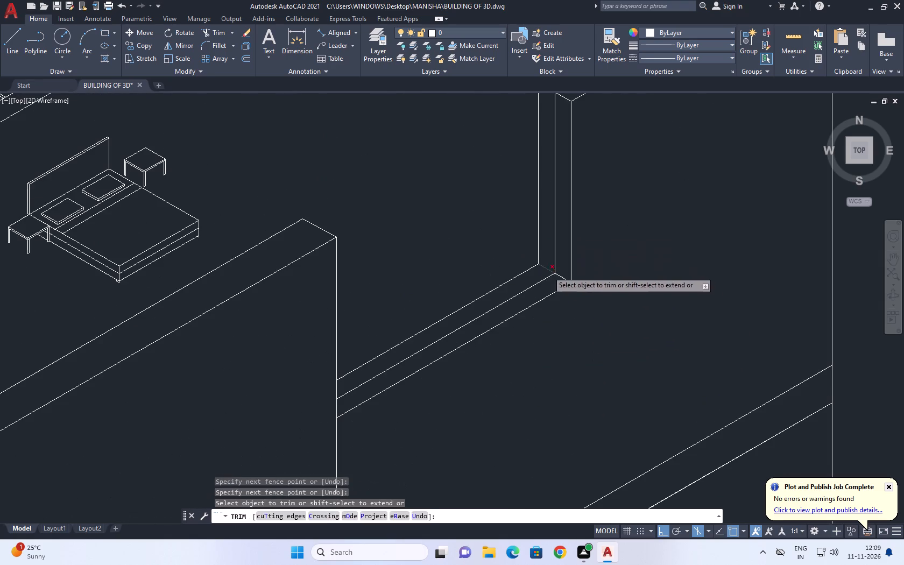
{"action": "right_click", "coordinate": [640, 254]}
{"action": "left_click", "coordinate": [679, 272]}
{"action": "scroll", "coordinate": [521, 304], "scroll_direction": "down", "scroll_amount": 2}
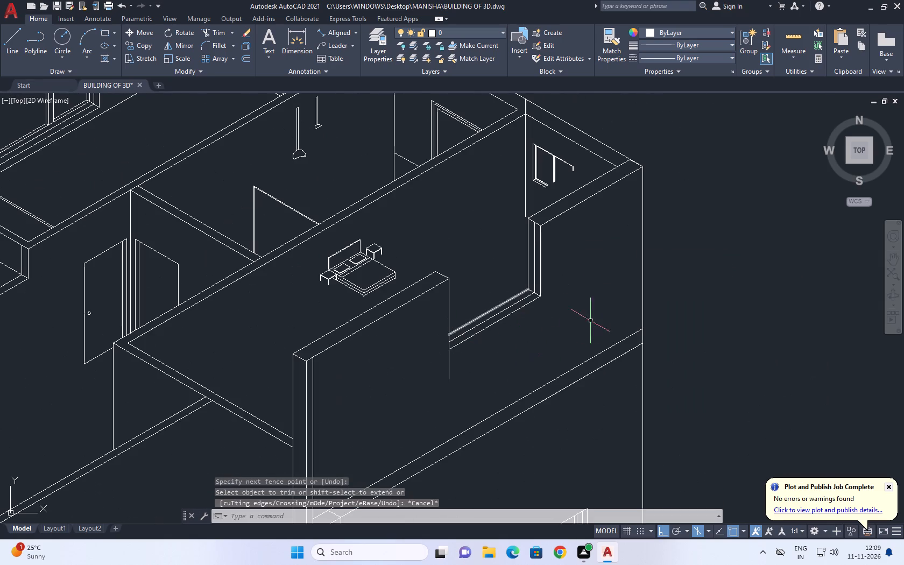
Trim the vertical edge at the opening's opposite end below the raised outer sill line.
{"action": "right_click", "coordinate": [585, 300]}
{"action": "left_click", "coordinate": [634, 298]}
{"action": "left_click", "coordinate": [616, 301]}
{"action": "right_click", "coordinate": [616, 288]}
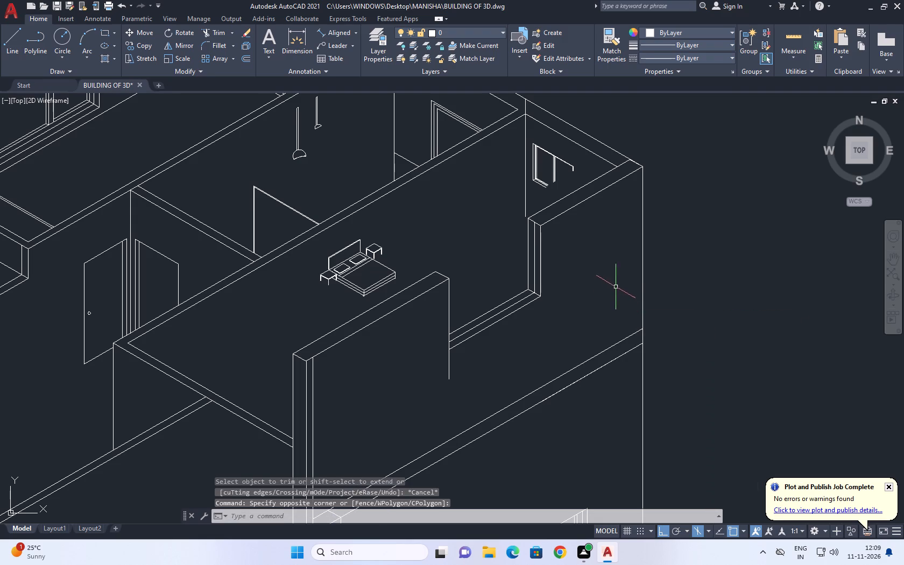
{"action": "left_click", "coordinate": [646, 292]}
{"action": "left_click_drag", "start_coordinate": [412, 384], "coordinate": [419, 382]}
{"action": "left_click", "coordinate": [476, 365]}
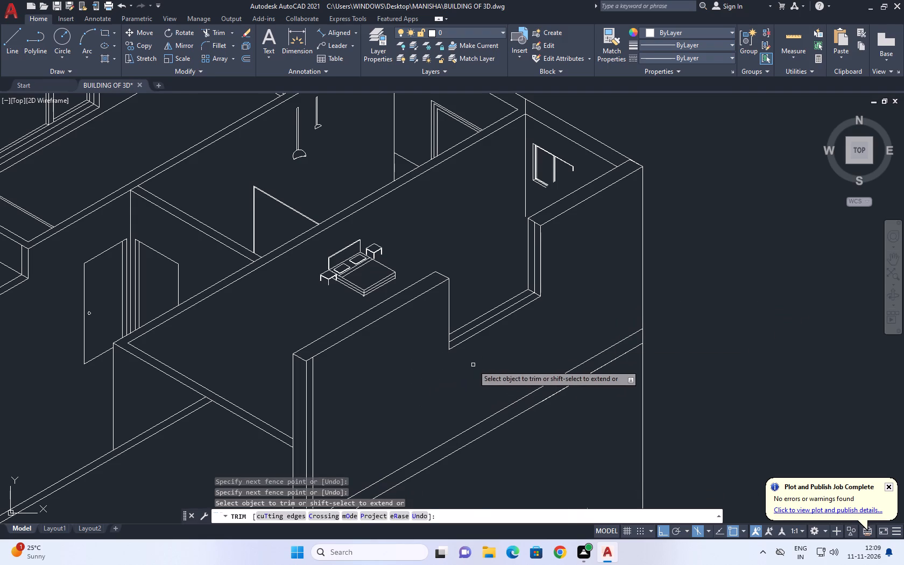
{"action": "right_click", "coordinate": [473, 364]}
{"action": "left_click", "coordinate": [502, 368]}
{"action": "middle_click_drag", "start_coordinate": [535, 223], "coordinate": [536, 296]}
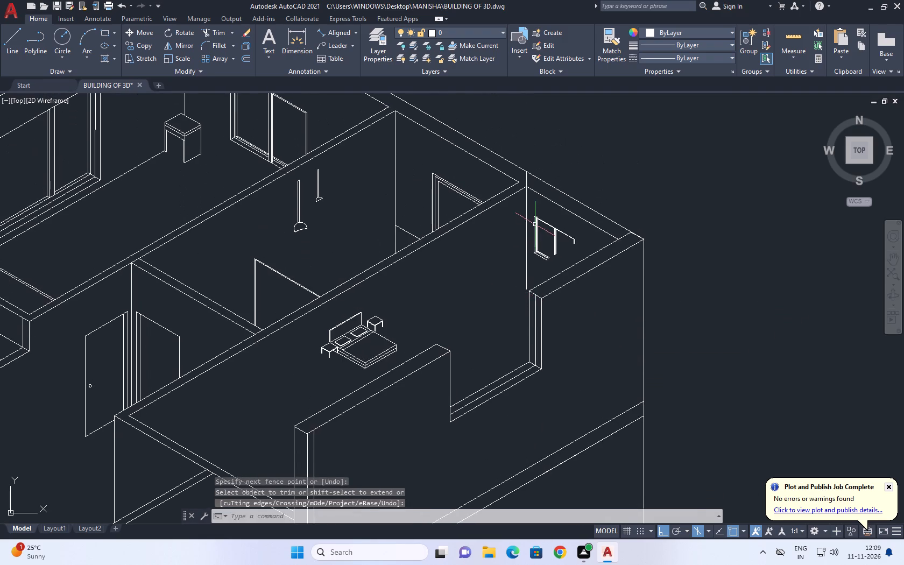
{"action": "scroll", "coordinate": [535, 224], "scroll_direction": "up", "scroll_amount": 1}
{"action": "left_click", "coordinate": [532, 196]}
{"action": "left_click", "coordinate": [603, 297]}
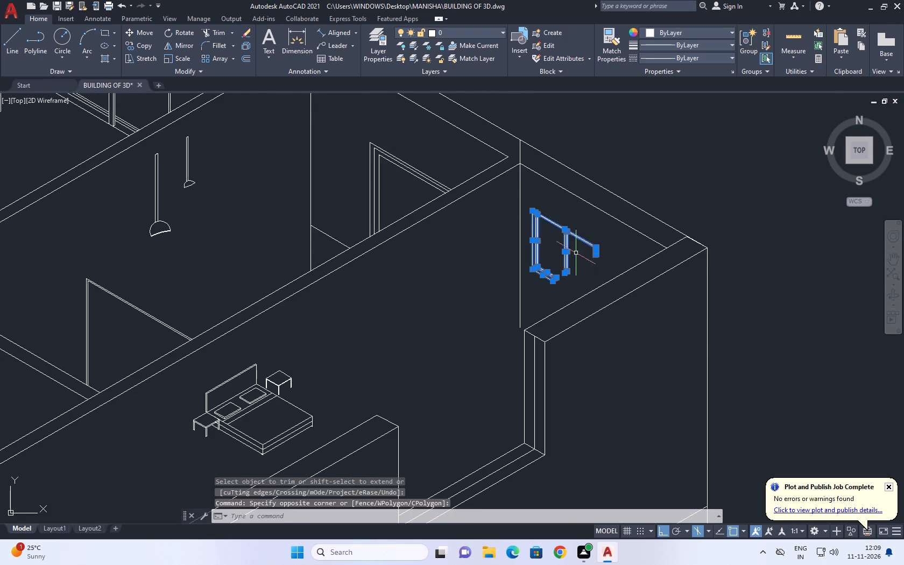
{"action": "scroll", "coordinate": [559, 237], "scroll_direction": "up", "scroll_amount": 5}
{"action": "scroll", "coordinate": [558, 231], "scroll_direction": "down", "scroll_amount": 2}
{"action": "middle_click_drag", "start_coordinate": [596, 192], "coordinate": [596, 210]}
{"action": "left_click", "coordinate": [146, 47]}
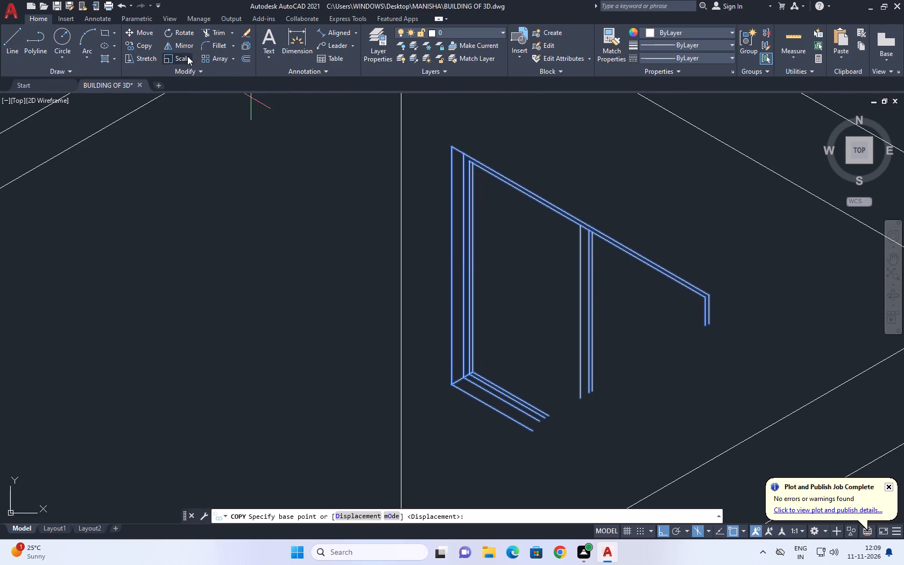
Scale up the bedroom window about its outer frame's top corner by the wall-corner line until its lower ends cross the side wall's top inner edge.
{"action": "left_click", "coordinate": [187, 57]}
{"action": "scroll", "coordinate": [398, 180], "scroll_direction": "down", "scroll_amount": 2}
{"action": "middle_click_drag", "start_coordinate": [447, 194], "coordinate": [447, 199]}
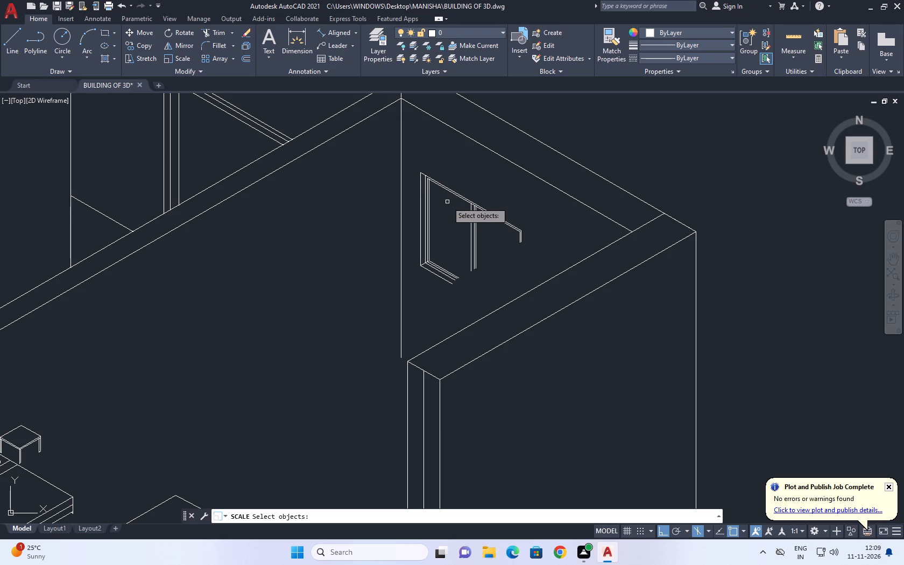
{"action": "left_click", "coordinate": [409, 156]}
{"action": "left_click", "coordinate": [529, 296]}
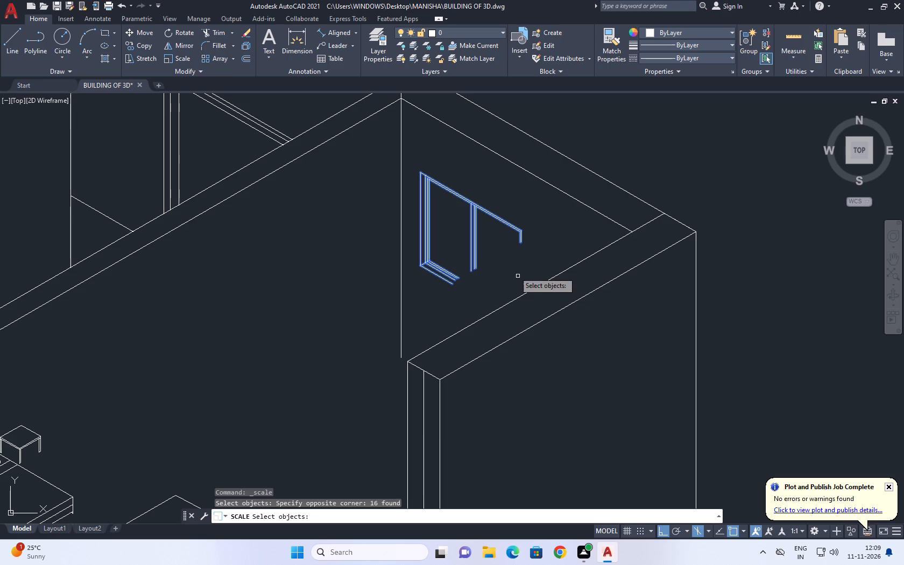
{"action": "right_click_drag", "start_coordinate": [360, 186], "coordinate": [363, 147]}
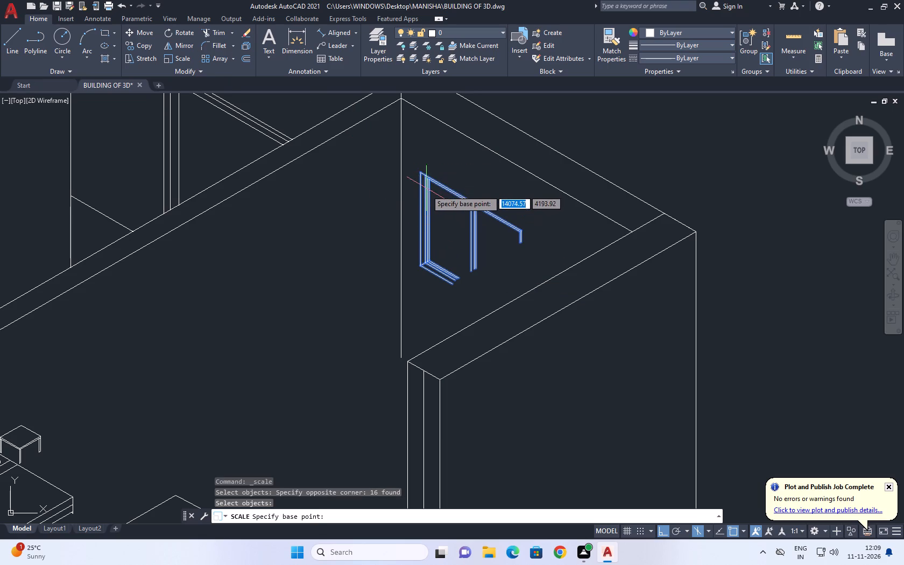
{"action": "scroll", "coordinate": [426, 198], "scroll_direction": "up", "scroll_amount": 2}
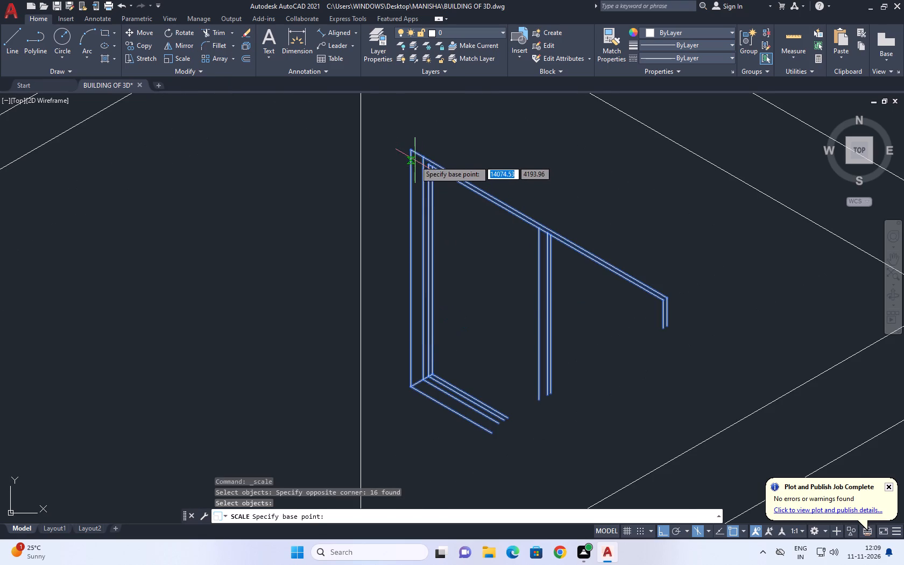
{"action": "left_click", "coordinate": [411, 149]}
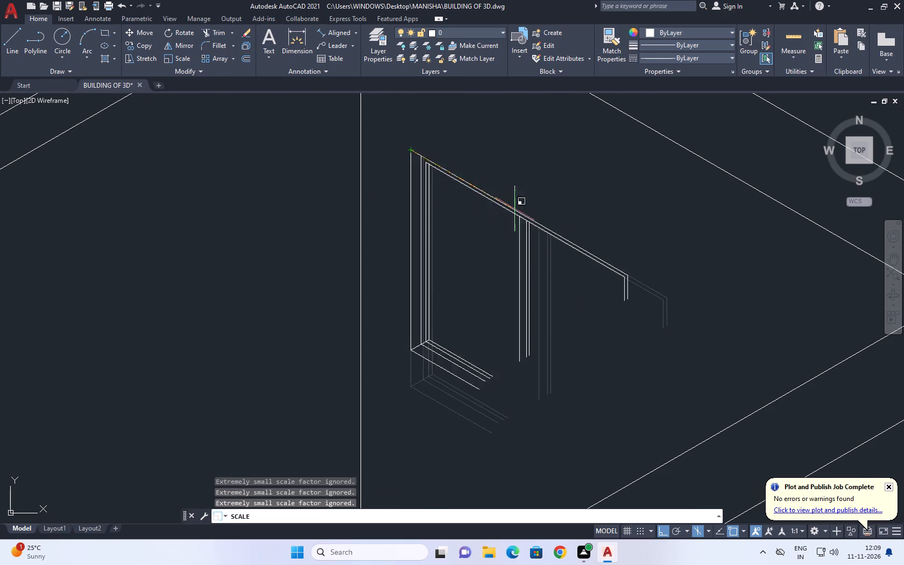
{"action": "scroll", "coordinate": [535, 220], "scroll_direction": "down", "scroll_amount": 1}
{"action": "middle_click_drag", "start_coordinate": [578, 239], "coordinate": [517, 193]}
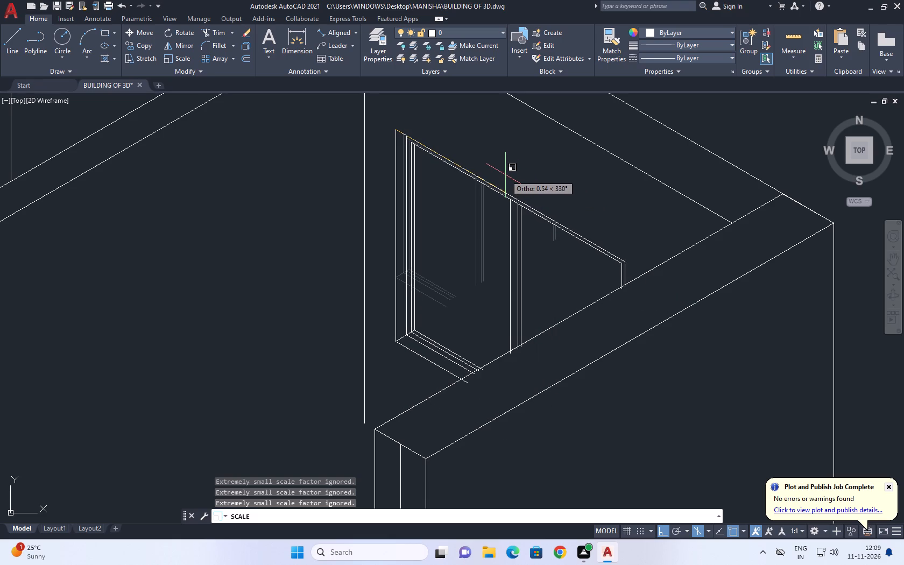
{"action": "left_click", "coordinate": [505, 175]}
{"action": "scroll", "coordinate": [359, 193], "scroll_direction": "down", "scroll_amount": 2}
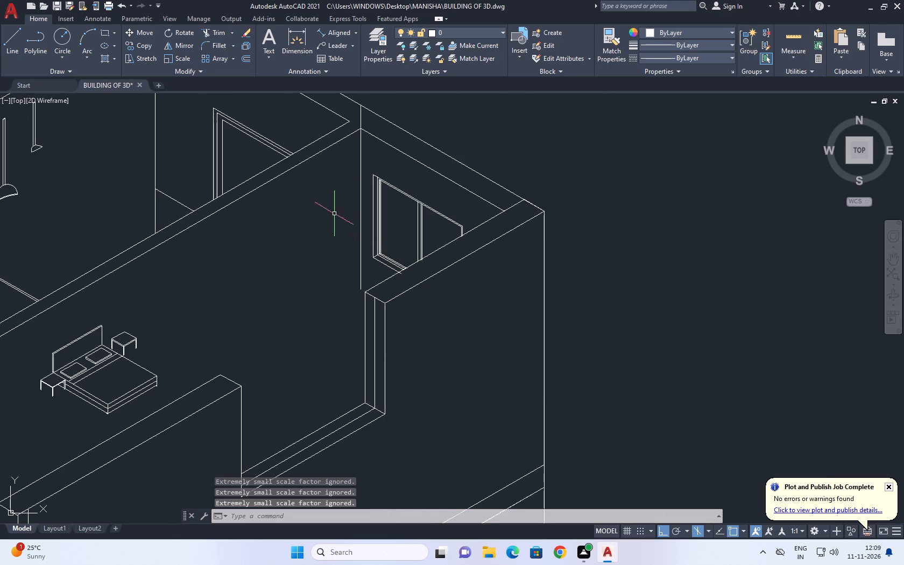
Trim the enlarged window's sloping bottom frame lines where they cross the side wall's top inner edge.
{"action": "left_click", "coordinate": [220, 32]}
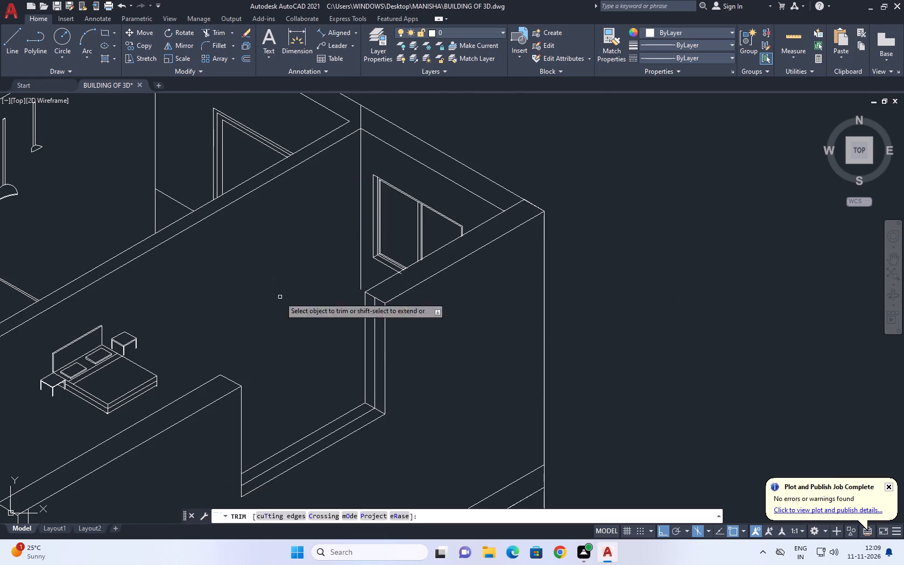
{"action": "scroll", "coordinate": [402, 257], "scroll_direction": "up", "scroll_amount": 6}
{"action": "left_click", "coordinate": [310, 373]}
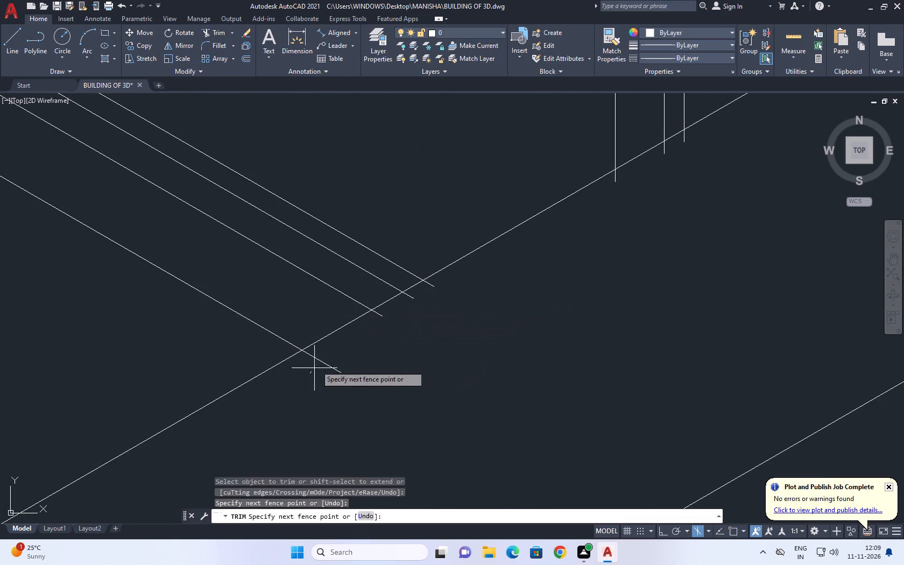
{"action": "left_click", "coordinate": [439, 286]}
{"action": "left_click", "coordinate": [437, 282]}
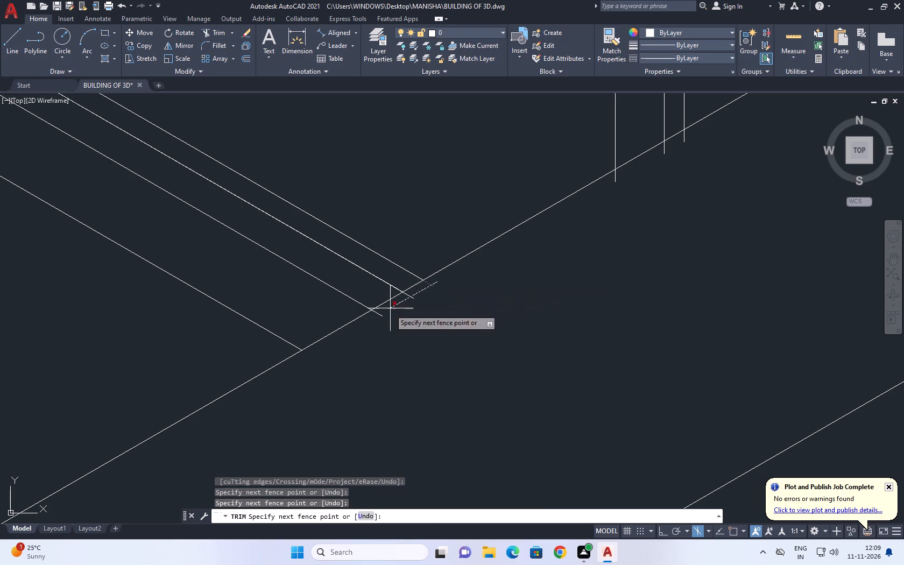
{"action": "left_click", "coordinate": [373, 317]}
Trim the window's middle mullion and far-end frame verticals where they extend past the side wall's top inner edge.
{"action": "scroll", "coordinate": [442, 306], "scroll_direction": "down", "scroll_amount": 2}
{"action": "scroll", "coordinate": [513, 255], "scroll_direction": "up", "scroll_amount": 3}
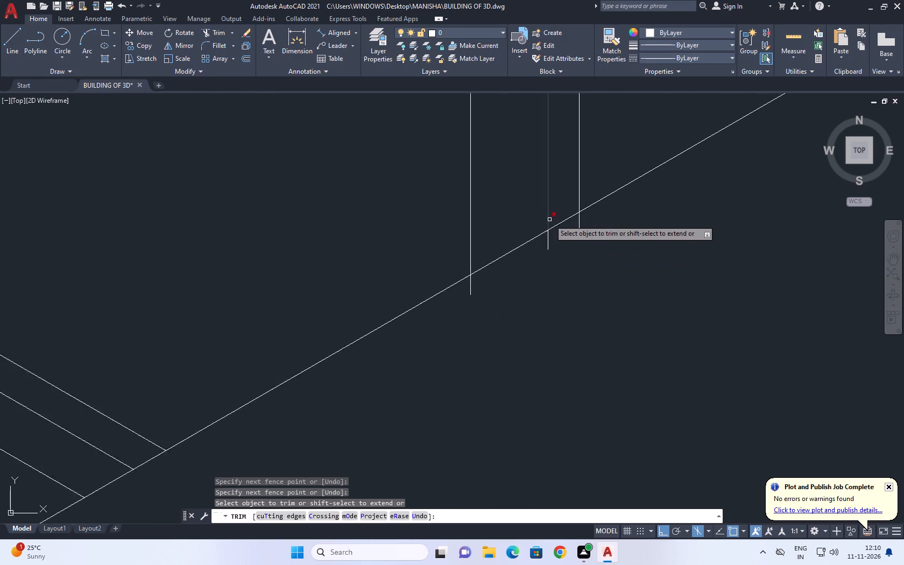
{"action": "scroll", "coordinate": [549, 220], "scroll_direction": "up", "scroll_amount": 3}
{"action": "left_click", "coordinate": [616, 193]}
{"action": "left_click_drag", "start_coordinate": [109, 449], "coordinate": [115, 457]}
{"action": "scroll", "coordinate": [427, 335], "scroll_direction": "down", "scroll_amount": 7}
{"action": "scroll", "coordinate": [587, 229], "scroll_direction": "up", "scroll_amount": 5}
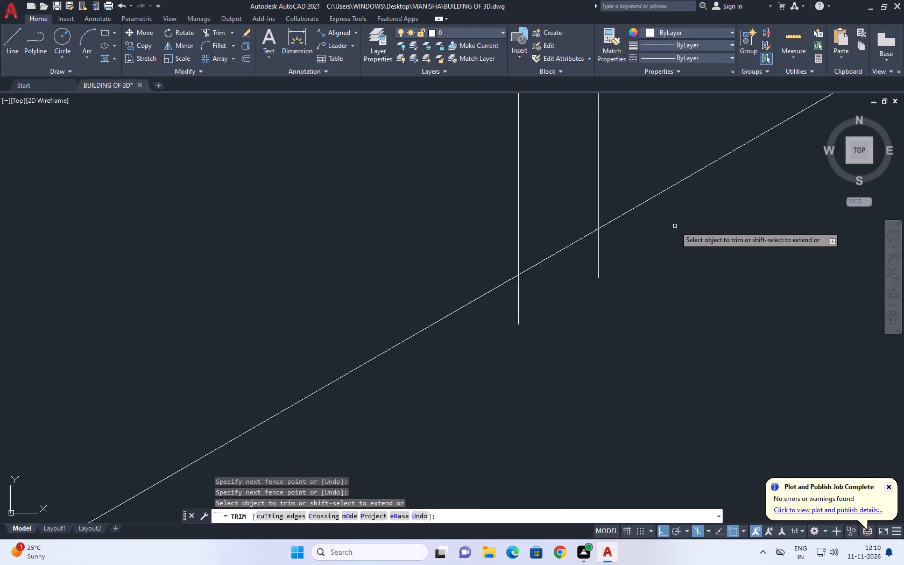
{"action": "scroll", "coordinate": [675, 226], "scroll_direction": "up", "scroll_amount": 3}
{"action": "left_click", "coordinate": [508, 251]}
{"action": "left_click_drag", "start_coordinate": [206, 432], "coordinate": [195, 471]}
{"action": "right_click", "coordinate": [408, 396]}
{"action": "left_click", "coordinate": [476, 255]}
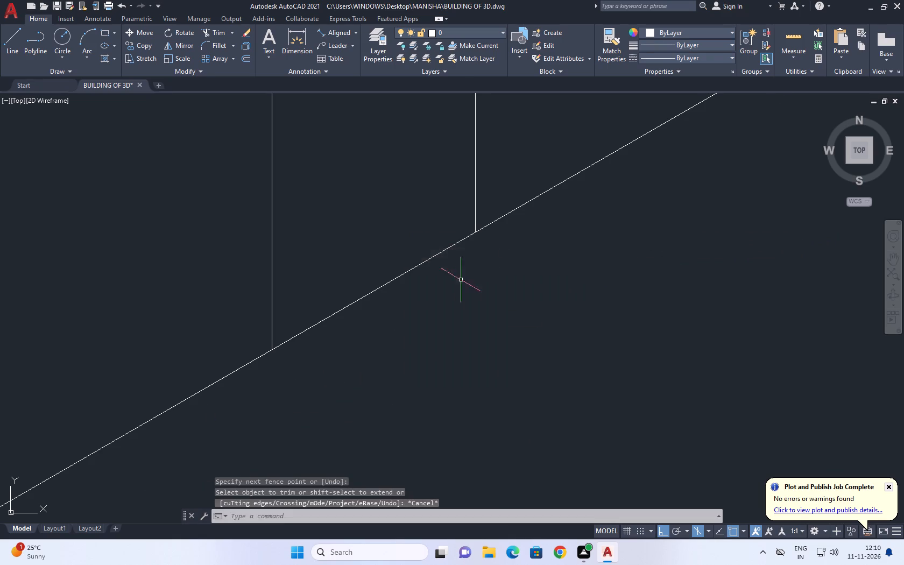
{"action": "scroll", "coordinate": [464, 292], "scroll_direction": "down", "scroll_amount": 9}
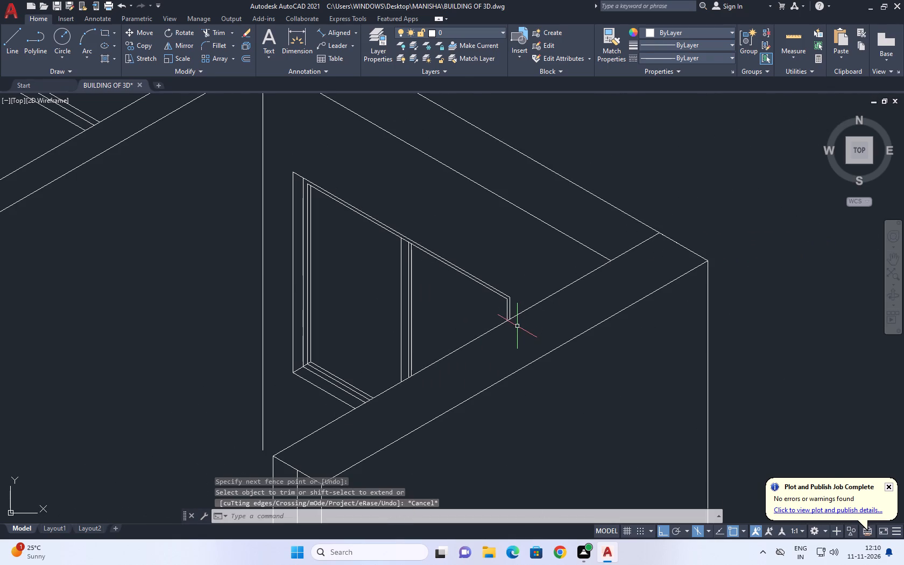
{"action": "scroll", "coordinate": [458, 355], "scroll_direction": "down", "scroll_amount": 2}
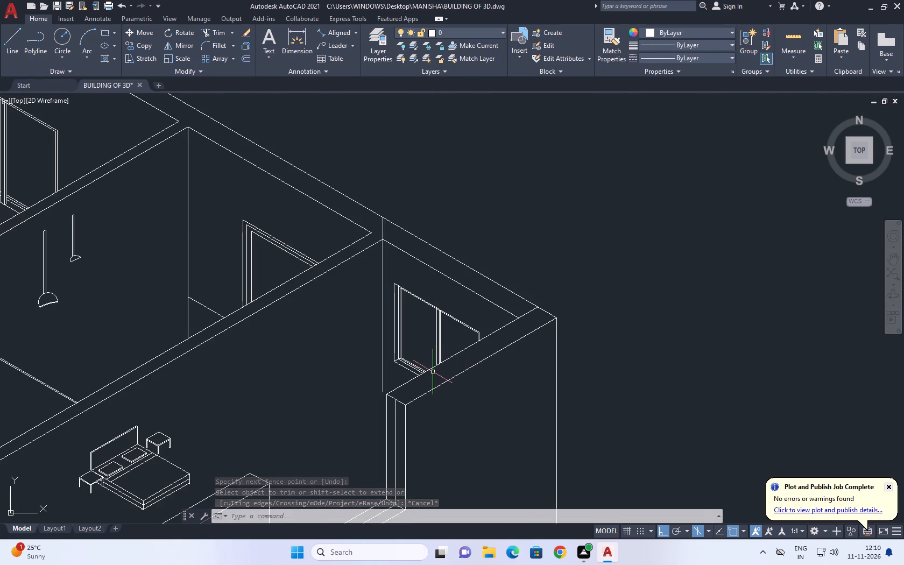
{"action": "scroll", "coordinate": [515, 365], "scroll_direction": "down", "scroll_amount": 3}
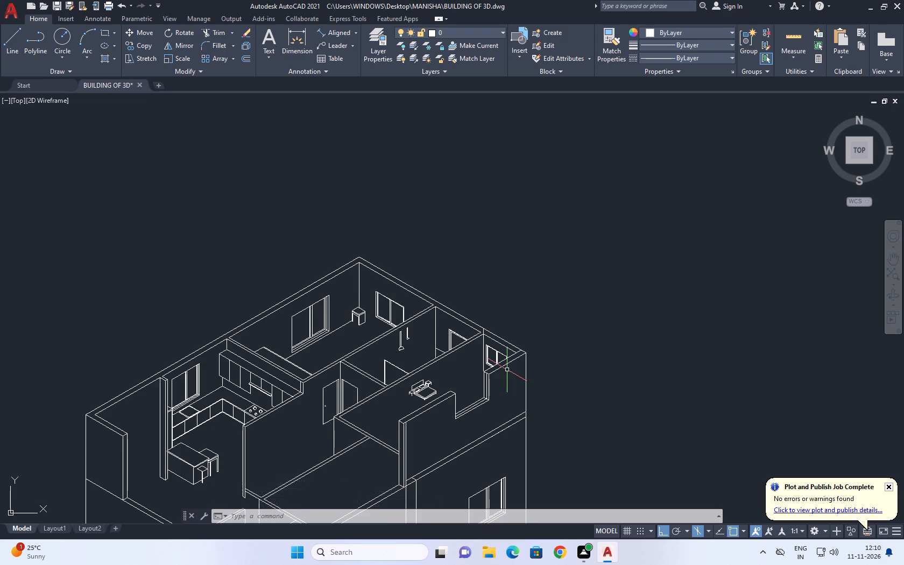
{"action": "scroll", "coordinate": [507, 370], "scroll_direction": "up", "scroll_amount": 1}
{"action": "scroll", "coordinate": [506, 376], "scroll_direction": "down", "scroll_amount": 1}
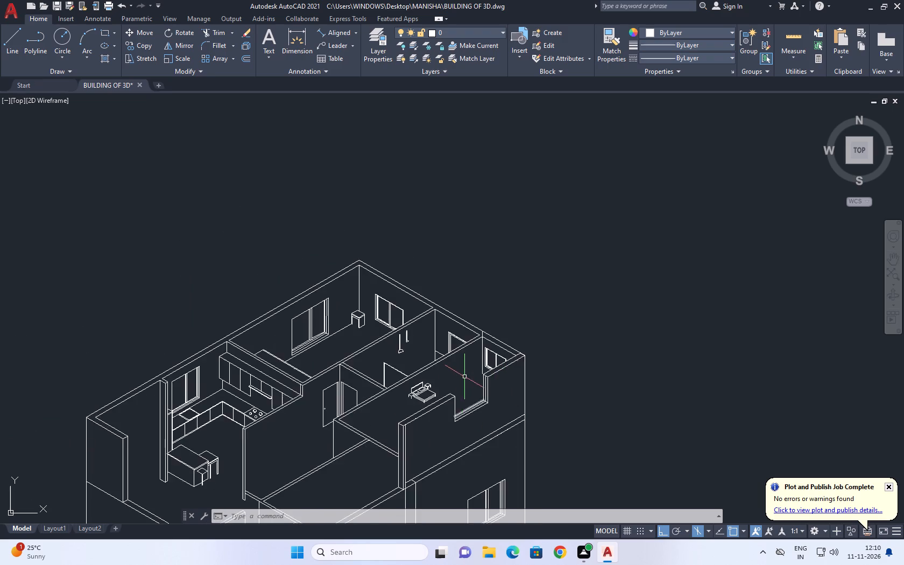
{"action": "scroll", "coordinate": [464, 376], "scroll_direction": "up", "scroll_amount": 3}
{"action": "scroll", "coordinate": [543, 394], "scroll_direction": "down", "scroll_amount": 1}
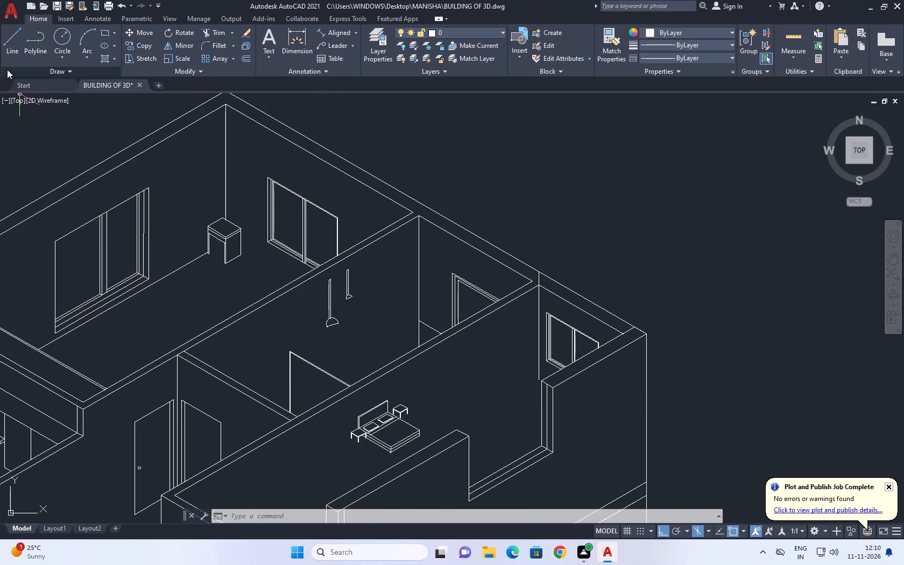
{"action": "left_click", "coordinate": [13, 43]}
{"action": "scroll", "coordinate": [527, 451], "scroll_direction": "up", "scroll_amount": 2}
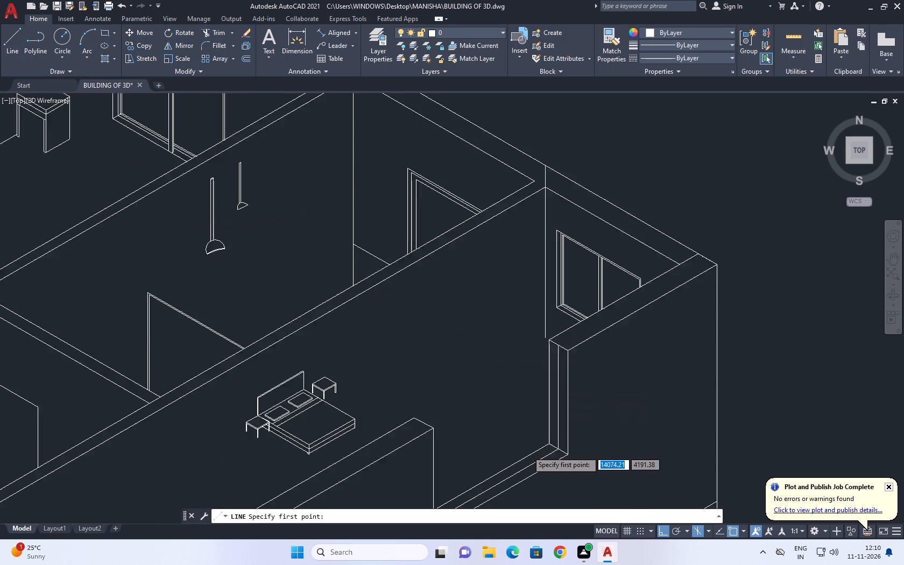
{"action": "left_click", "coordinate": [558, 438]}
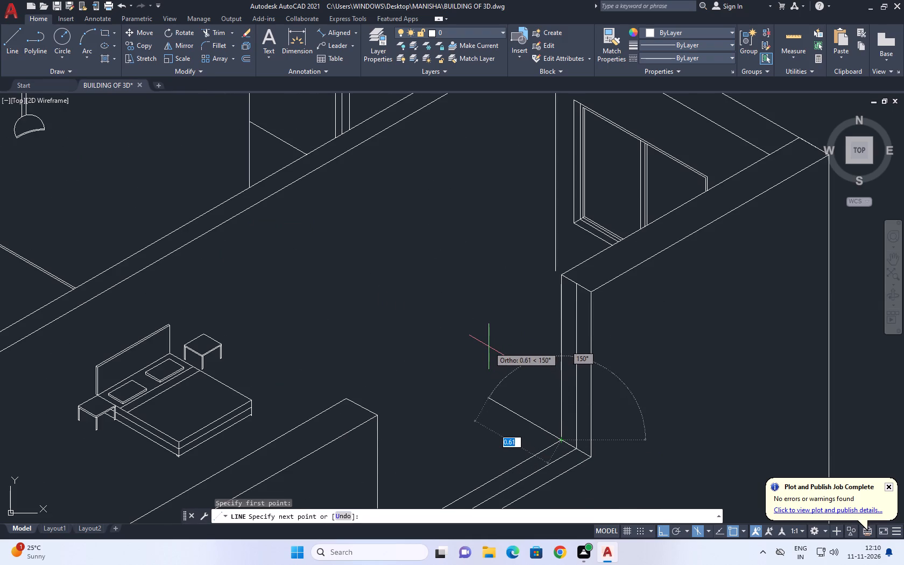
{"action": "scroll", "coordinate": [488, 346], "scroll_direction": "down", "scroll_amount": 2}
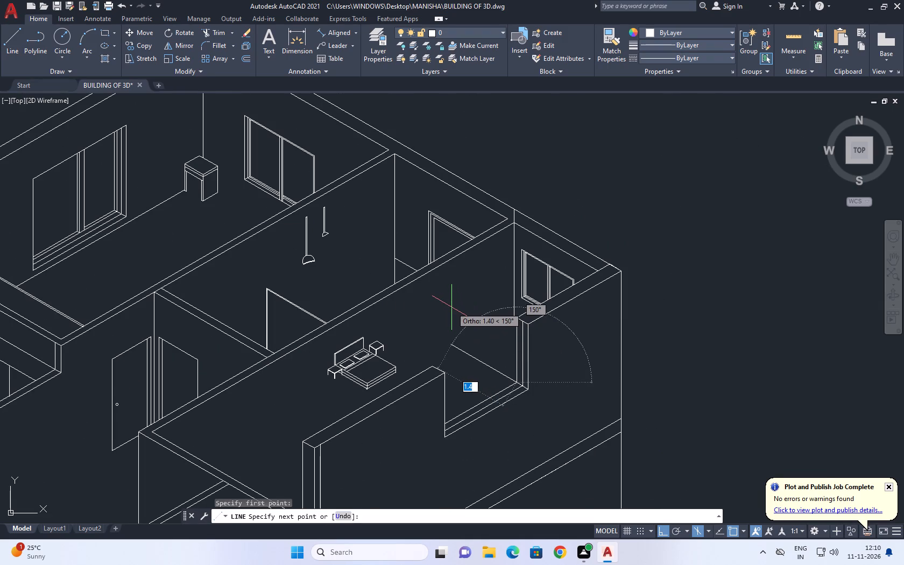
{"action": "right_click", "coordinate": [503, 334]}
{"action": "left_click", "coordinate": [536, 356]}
Draw a short sloping line at 150° from the opening jamb's top inner corner past the vertical wall-corner line.
{"action": "right_click", "coordinate": [554, 352]}
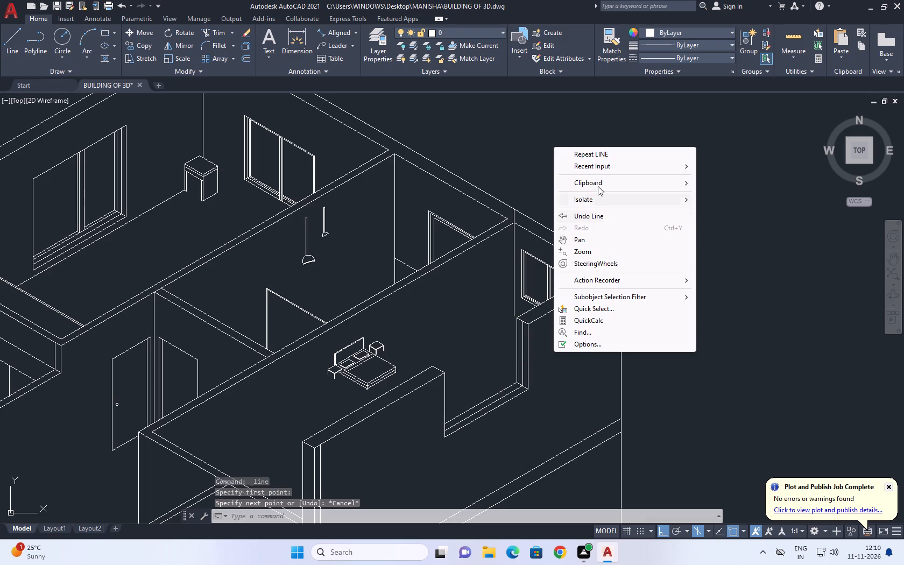
{"action": "left_click", "coordinate": [604, 154]}
{"action": "scroll", "coordinate": [514, 315], "scroll_direction": "up", "scroll_amount": 2}
{"action": "left_click", "coordinate": [519, 326]}
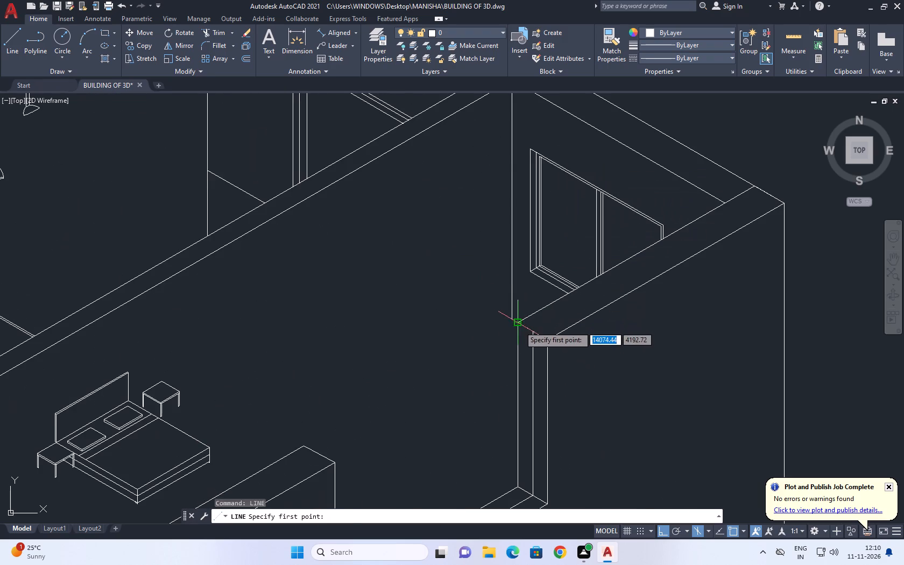
{"action": "left_click", "coordinate": [475, 309]}
{"action": "right_click", "coordinate": [491, 249]}
{"action": "left_click", "coordinate": [515, 254]}
Shorten the new sloping line so its free end meets the lower end of the vertical wall-corner line.
{"action": "scroll", "coordinate": [500, 305], "scroll_direction": "up", "scroll_amount": 2}
{"action": "left_click_drag", "start_coordinate": [497, 310], "coordinate": [496, 316]}
{"action": "left_click", "coordinate": [477, 330]}
{"action": "left_click_drag", "start_coordinate": [435, 284], "coordinate": [446, 285]}
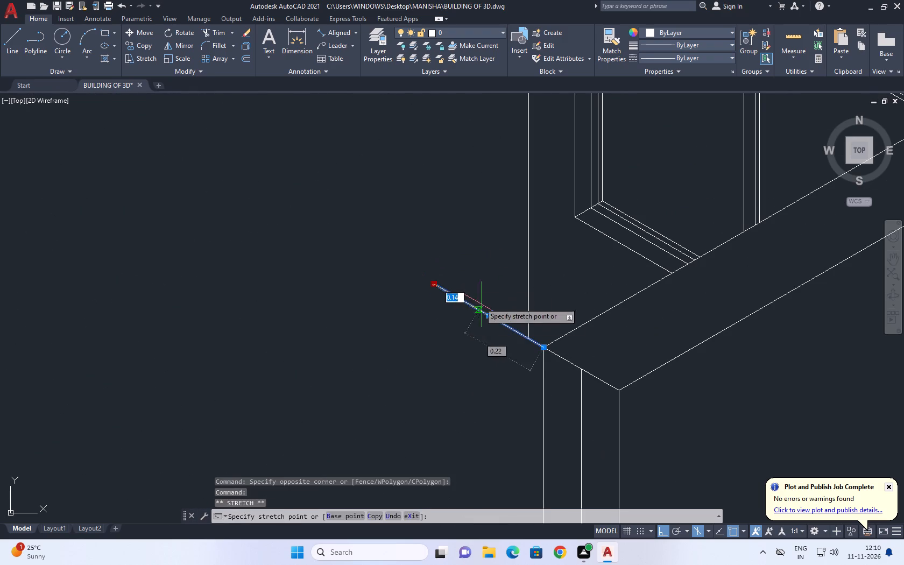
{"action": "left_click", "coordinate": [529, 338]}
{"action": "right_click", "coordinate": [477, 287]}
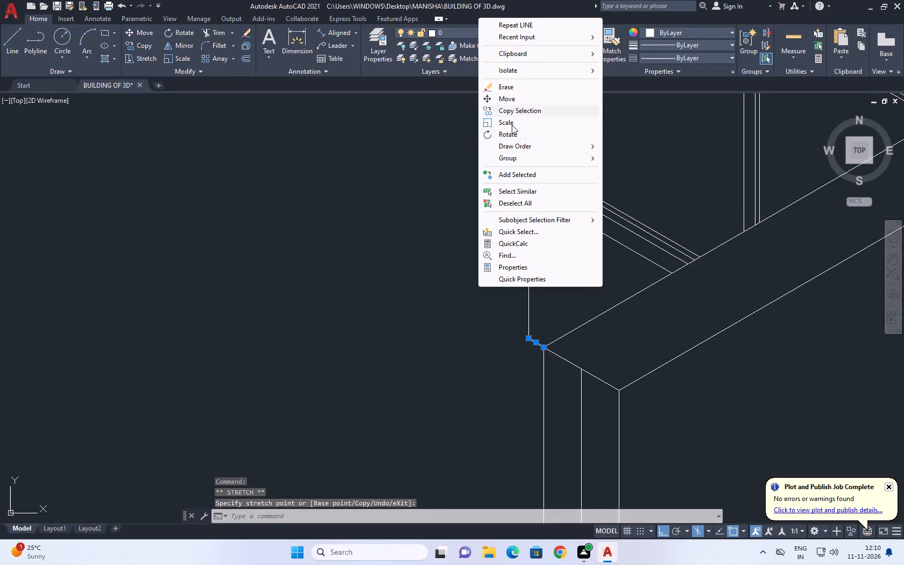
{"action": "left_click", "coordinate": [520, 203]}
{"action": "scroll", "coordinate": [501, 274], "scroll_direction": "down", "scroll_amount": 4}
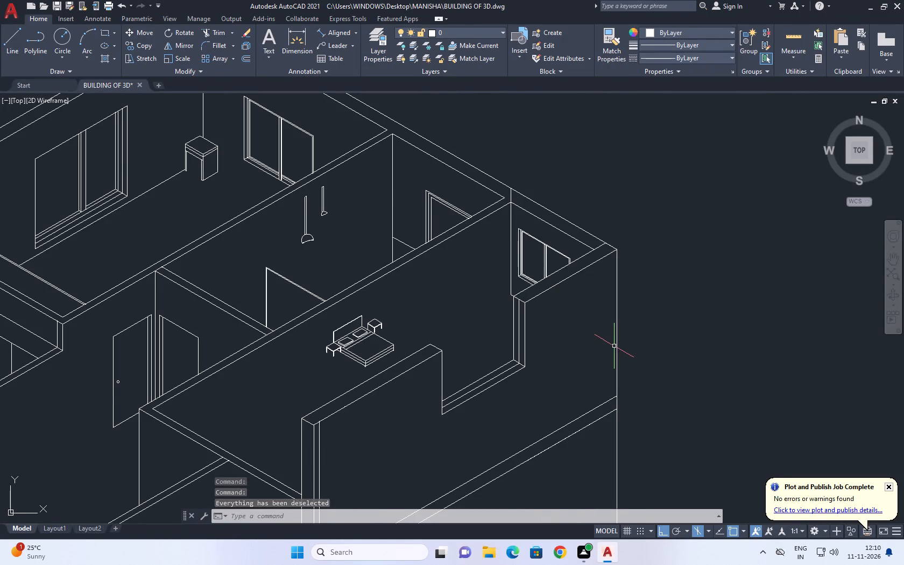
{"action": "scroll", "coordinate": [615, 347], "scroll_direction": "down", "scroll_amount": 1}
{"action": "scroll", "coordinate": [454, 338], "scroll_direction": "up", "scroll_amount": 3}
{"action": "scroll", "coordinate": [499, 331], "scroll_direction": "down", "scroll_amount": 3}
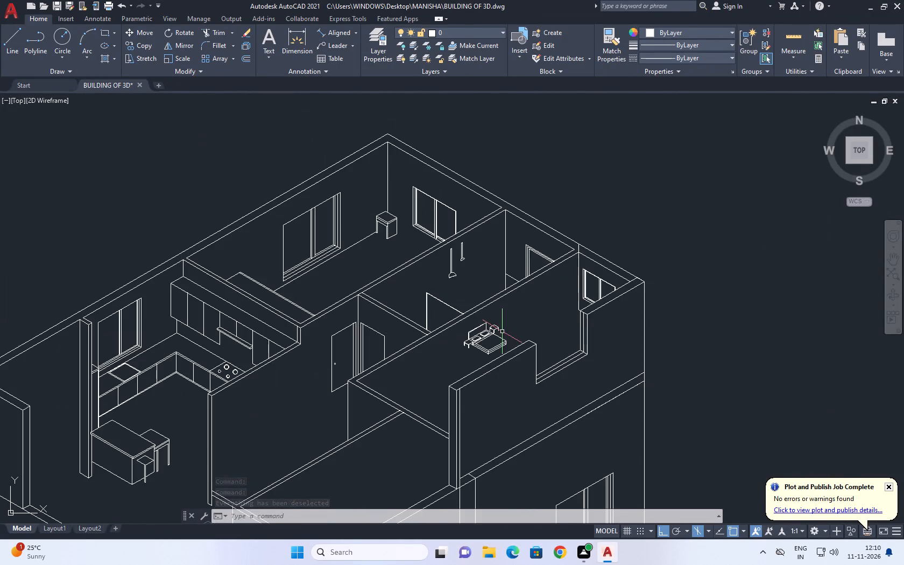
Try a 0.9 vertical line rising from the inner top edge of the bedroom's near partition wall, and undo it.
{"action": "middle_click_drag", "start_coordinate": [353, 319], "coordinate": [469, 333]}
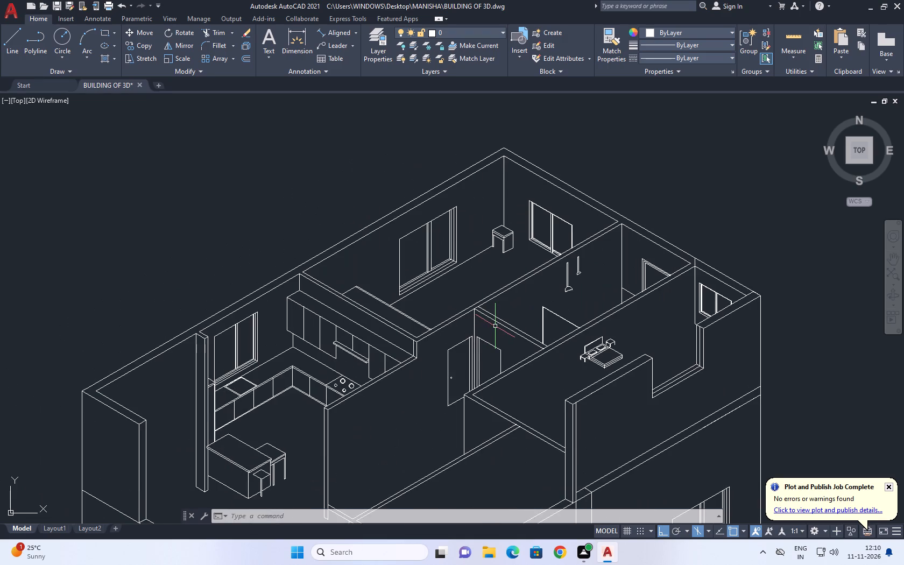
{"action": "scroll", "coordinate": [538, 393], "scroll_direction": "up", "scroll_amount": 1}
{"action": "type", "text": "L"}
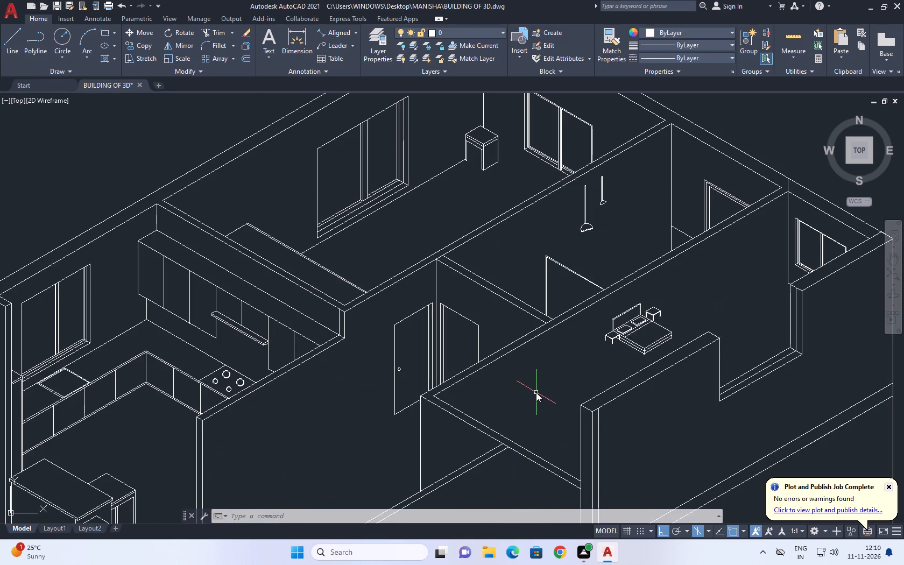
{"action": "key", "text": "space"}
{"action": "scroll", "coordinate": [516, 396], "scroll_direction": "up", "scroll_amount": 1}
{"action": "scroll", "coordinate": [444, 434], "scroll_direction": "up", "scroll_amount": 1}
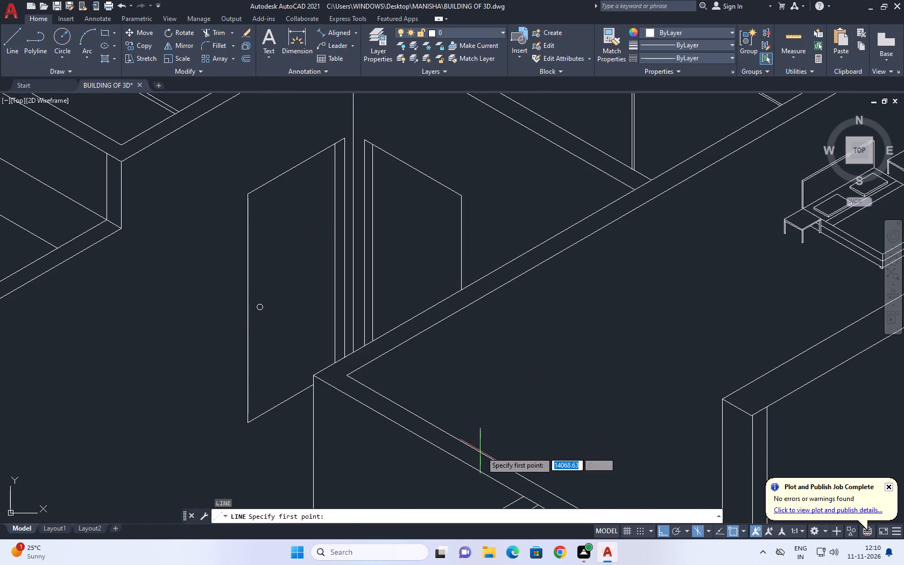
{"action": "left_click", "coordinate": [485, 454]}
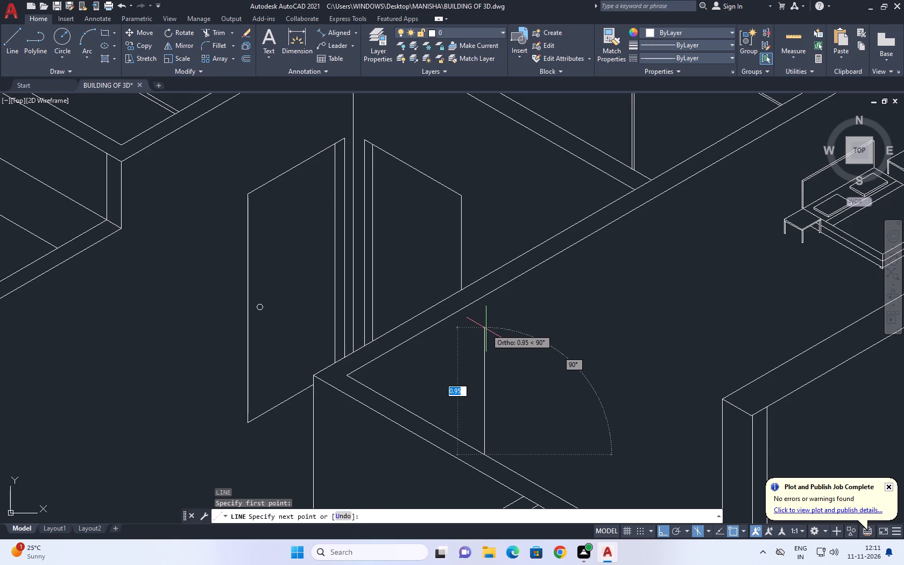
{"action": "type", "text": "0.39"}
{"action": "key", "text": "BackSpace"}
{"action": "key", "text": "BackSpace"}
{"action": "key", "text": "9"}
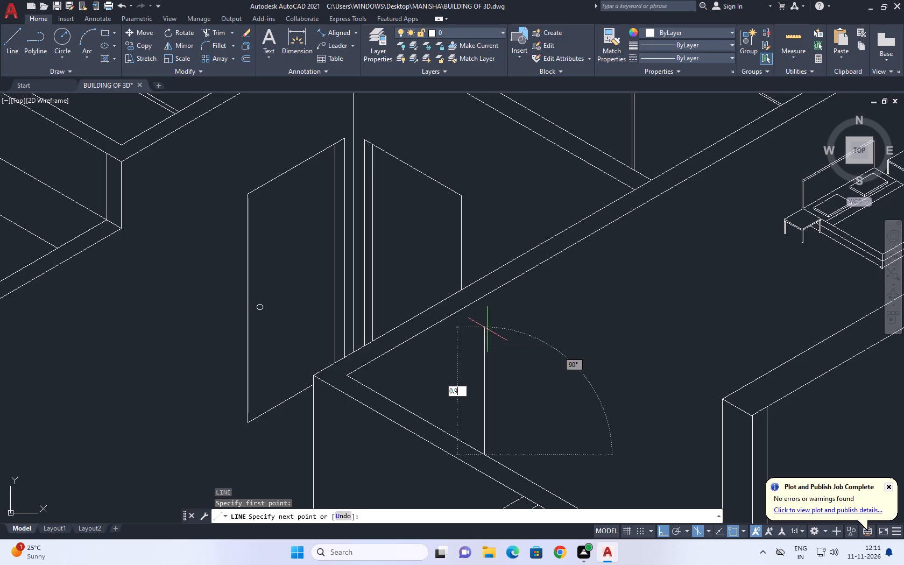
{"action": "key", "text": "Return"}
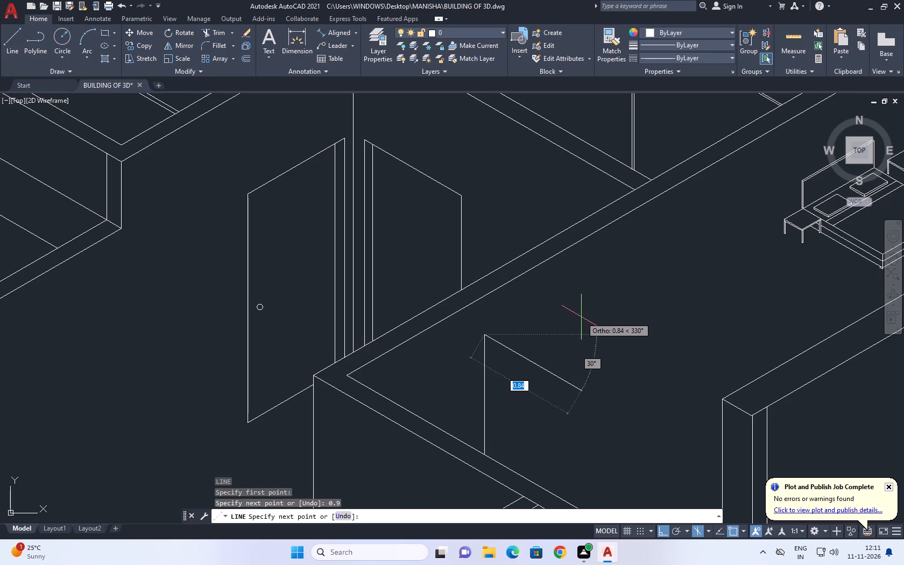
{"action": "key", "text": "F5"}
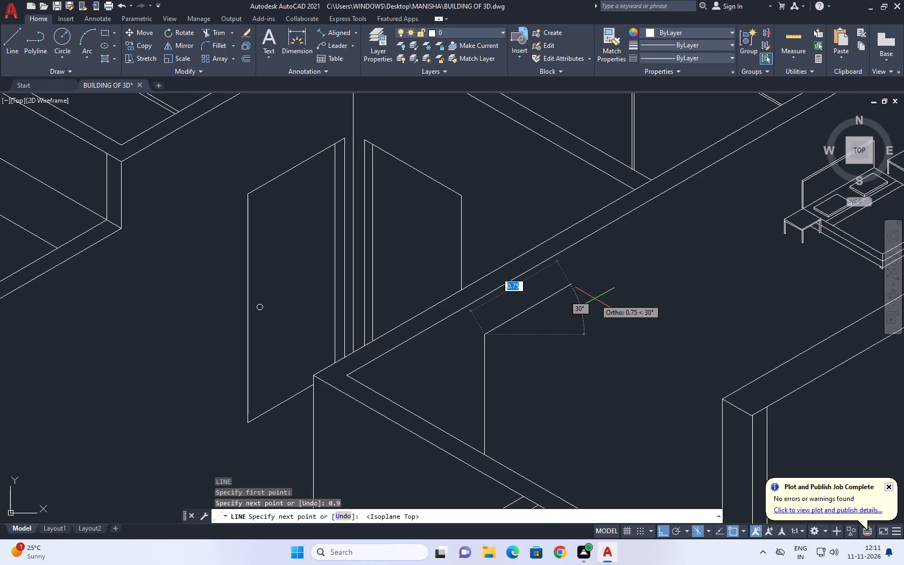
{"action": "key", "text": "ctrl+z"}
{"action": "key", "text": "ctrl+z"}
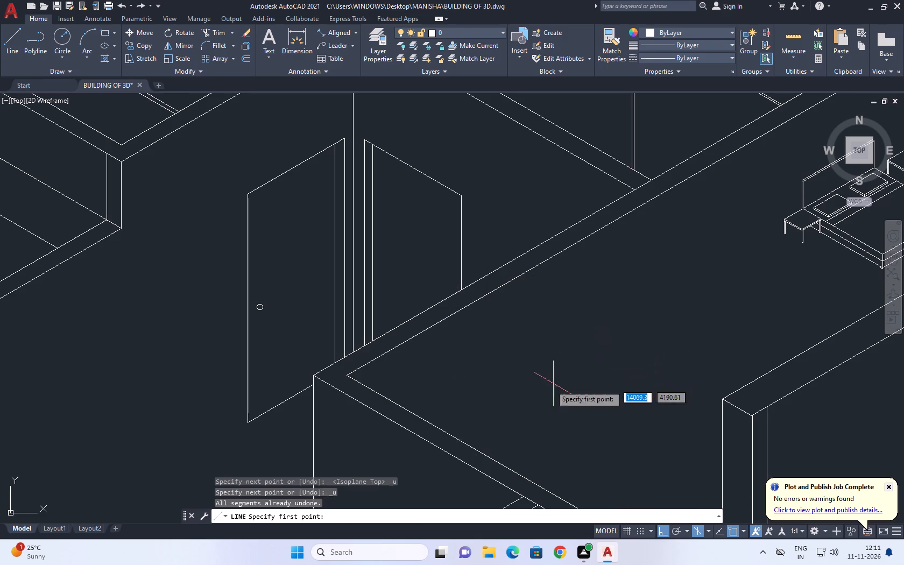
Draw a door outline on the near partition wall: a 0.6 vertical, a sloping top at 30°, and a vertical down past the wall edge.
{"action": "left_click", "coordinate": [489, 456]}
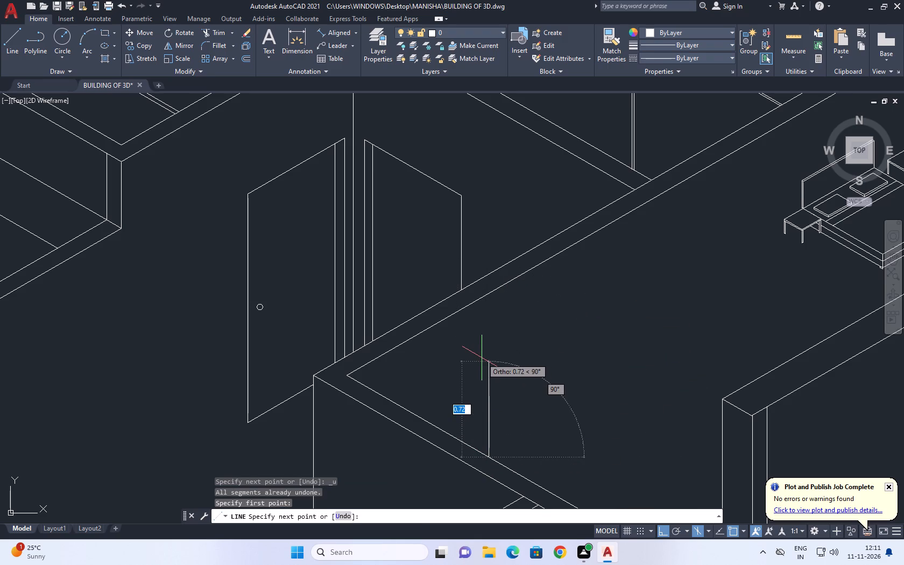
{"action": "type", "text": "0.6"}
{"action": "key", "text": "Return"}
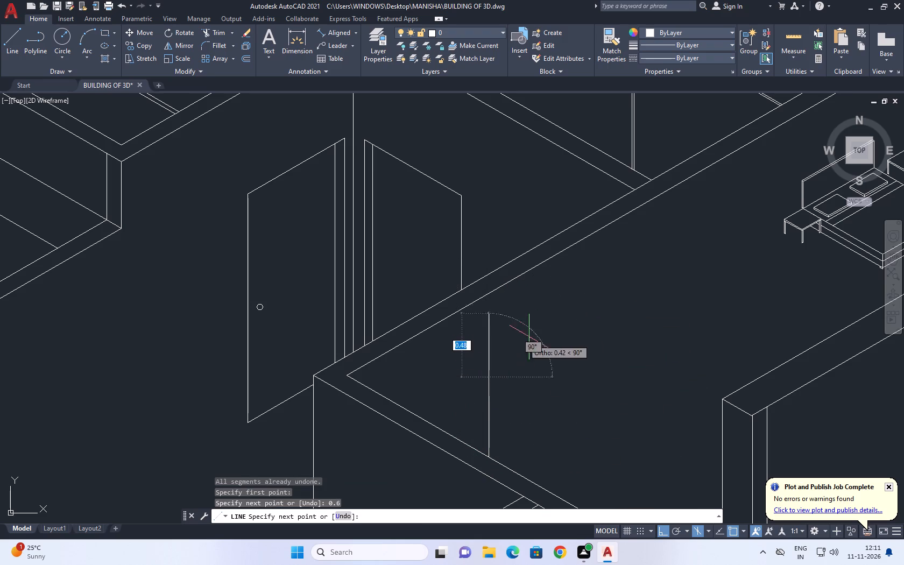
{"action": "key", "text": "F5"}
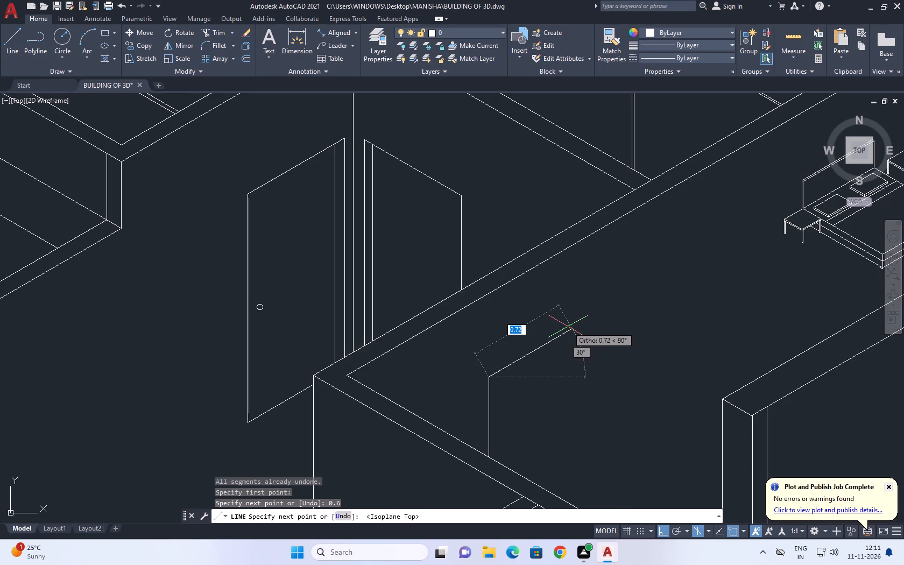
{"action": "left_click", "coordinate": [568, 327]}
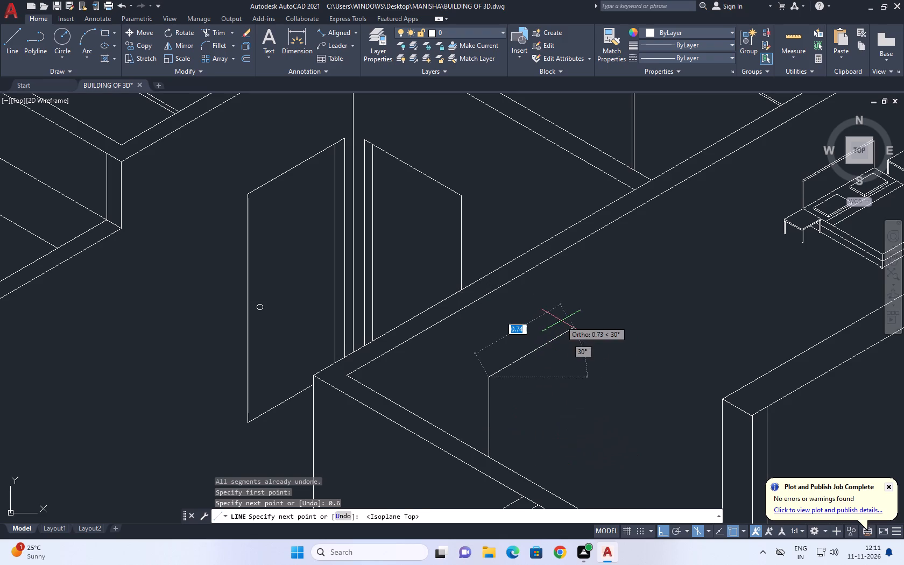
{"action": "left_click", "coordinate": [556, 328]}
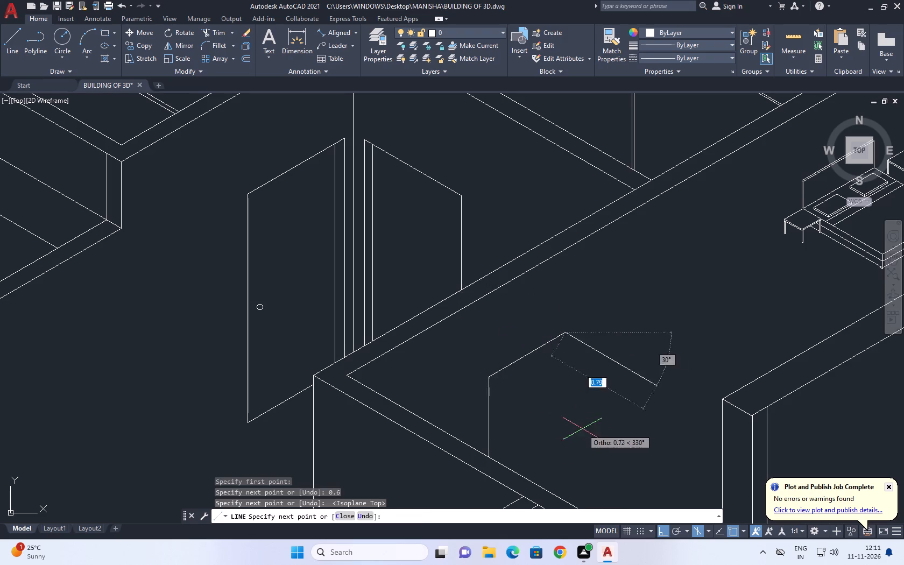
{"action": "middle_click_drag", "start_coordinate": [594, 431], "coordinate": [543, 335]}
{"action": "scroll", "coordinate": [533, 314], "scroll_direction": "down", "scroll_amount": 1}
{"action": "key", "text": "F5"}
{"action": "scroll", "coordinate": [519, 388], "scroll_direction": "up", "scroll_amount": 3}
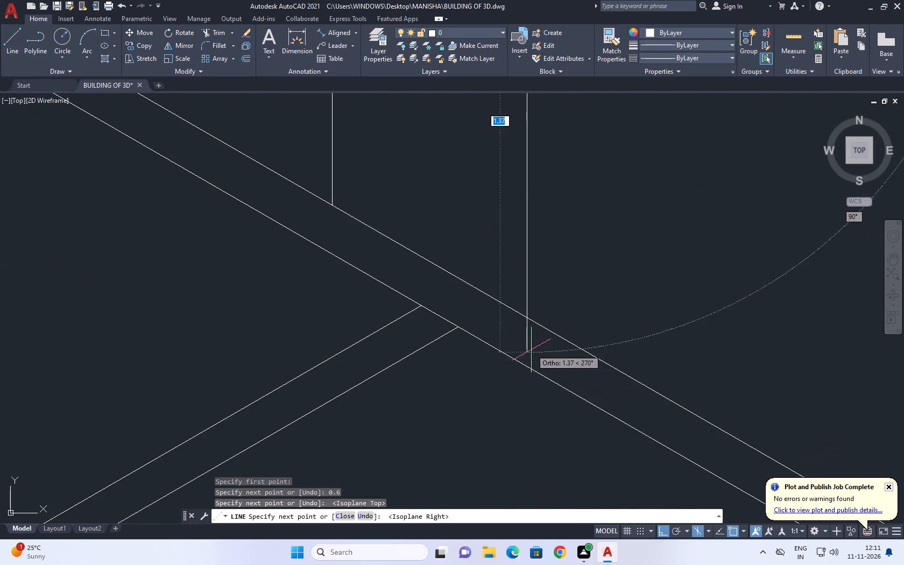
{"action": "scroll", "coordinate": [529, 341], "scroll_direction": "up", "scroll_amount": 2}
{"action": "left_click", "coordinate": [528, 340]}
{"action": "key", "text": "space"}
Trim the door outline's long vertical where it extends below the partition wall's inner top edge.
{"action": "middle_click_drag", "start_coordinate": [587, 218], "coordinate": [570, 246]}
{"action": "key", "text": "t"}
{"action": "type", "text": "R"}
{"action": "key", "text": "space"}
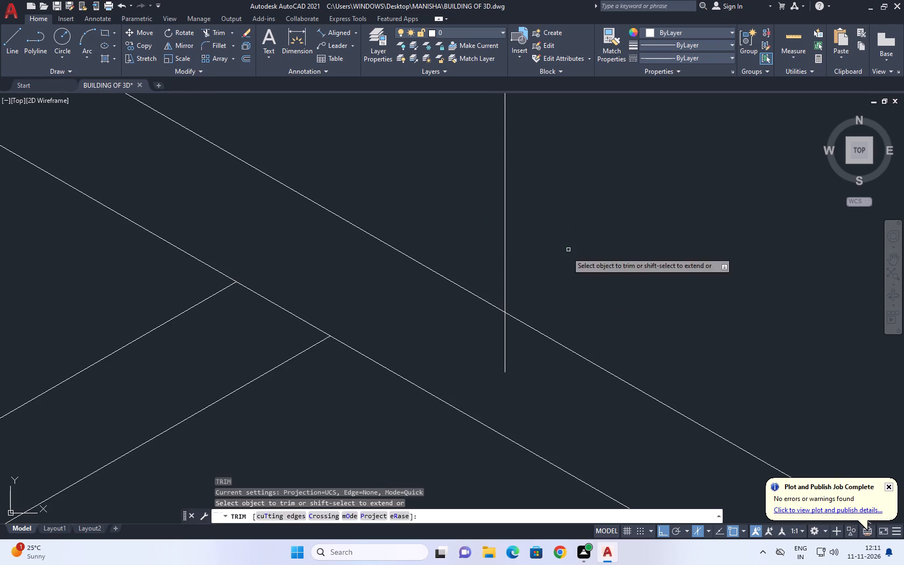
{"action": "left_click", "coordinate": [522, 347]}
{"action": "left_click", "coordinate": [480, 330]}
{"action": "scroll", "coordinate": [513, 325], "scroll_direction": "down", "scroll_amount": 4}
{"action": "key", "text": "space"}
Copy the door outline's long vertical a short distance inward along the sloping top to form the frame line.
{"action": "middle_click_drag", "start_coordinate": [546, 202], "coordinate": [557, 269]}
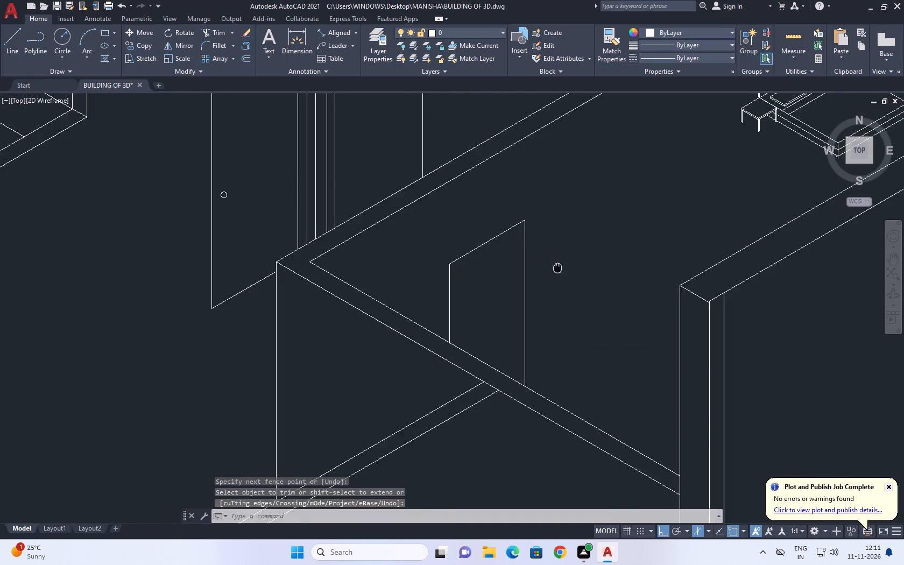
{"action": "middle_click_drag", "start_coordinate": [557, 269], "coordinate": [562, 299]}
{"action": "left_click_drag", "start_coordinate": [562, 290], "coordinate": [538, 291]}
{"action": "left_click", "coordinate": [493, 294]}
{"action": "key", "text": "c"}
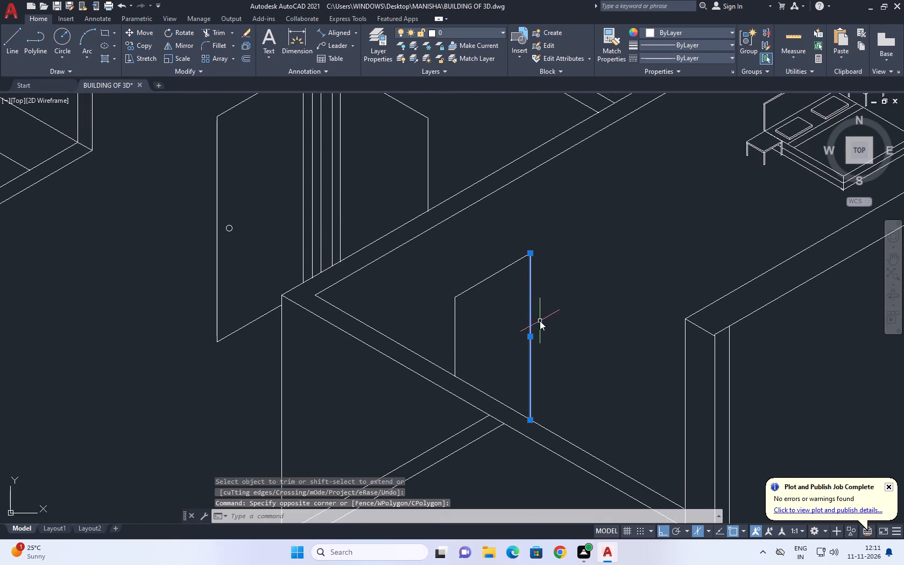
{"action": "key", "text": "o"}
{"action": "key", "text": "space"}
{"action": "scroll", "coordinate": [532, 272], "scroll_direction": "up", "scroll_amount": 1}
{"action": "left_click", "coordinate": [528, 244]}
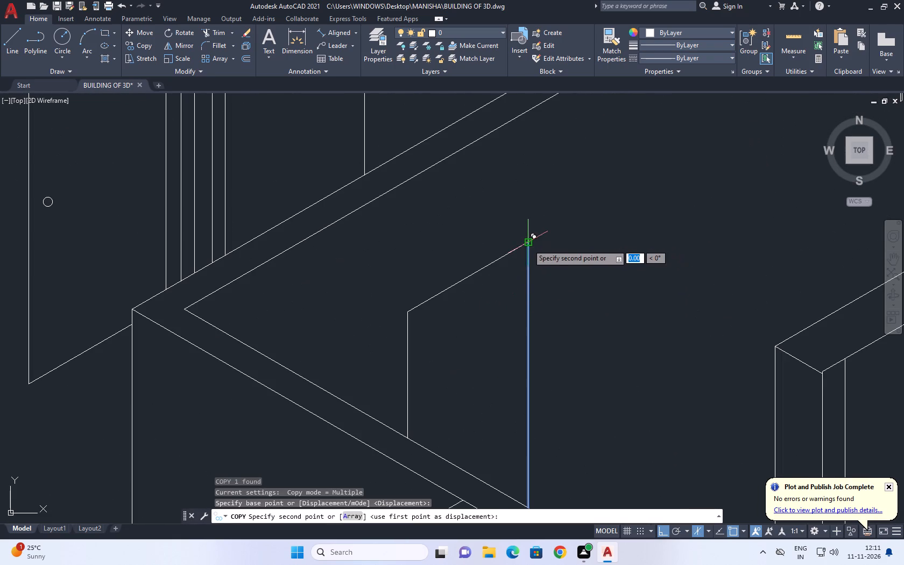
{"action": "left_click", "coordinate": [515, 244]}
{"action": "key", "text": "space"}
Trim the copied frame vertical where it extends past the partition wall's inner top edge.
{"action": "scroll", "coordinate": [562, 231], "scroll_direction": "down", "scroll_amount": 2}
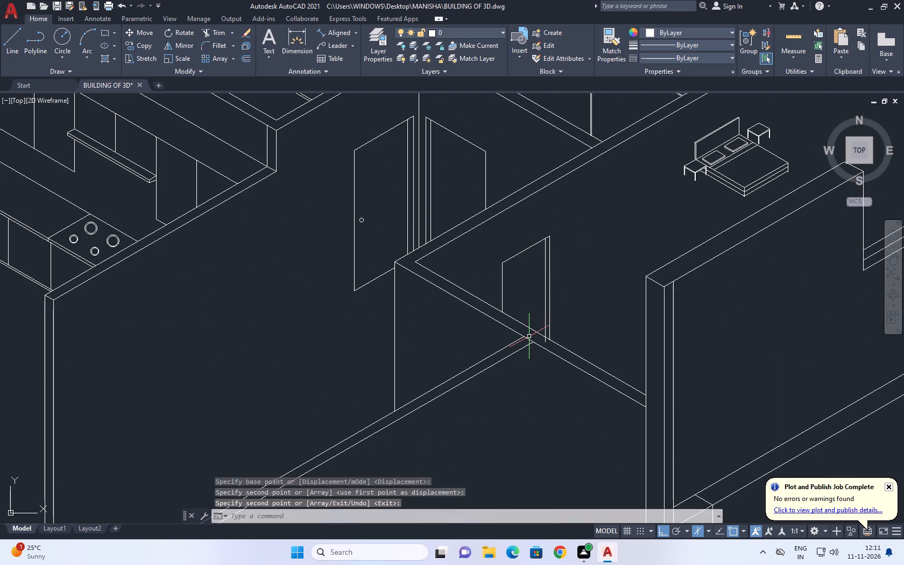
{"action": "key", "text": "t"}
{"action": "key", "text": "r"}
{"action": "scroll", "coordinate": [529, 345], "scroll_direction": "up", "scroll_amount": 3}
{"action": "key", "text": "space"}
{"action": "scroll", "coordinate": [566, 320], "scroll_direction": "up", "scroll_amount": 1}
{"action": "left_click", "coordinate": [620, 333]}
{"action": "left_click_drag", "start_coordinate": [589, 319], "coordinate": [587, 317]}
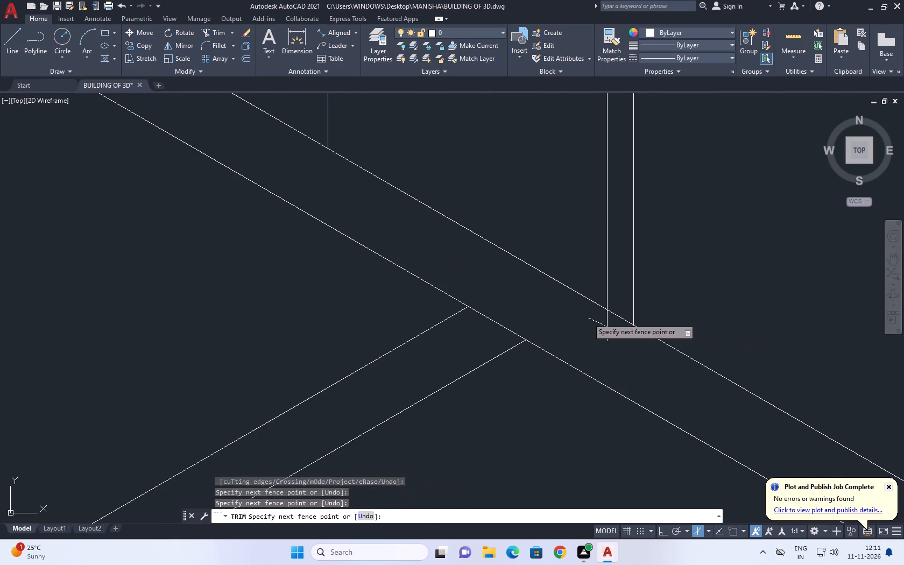
{"action": "left_click_drag", "start_coordinate": [587, 317], "coordinate": [570, 325]}
{"action": "scroll", "coordinate": [557, 304], "scroll_direction": "down", "scroll_amount": 4}
{"action": "key", "text": "space"}
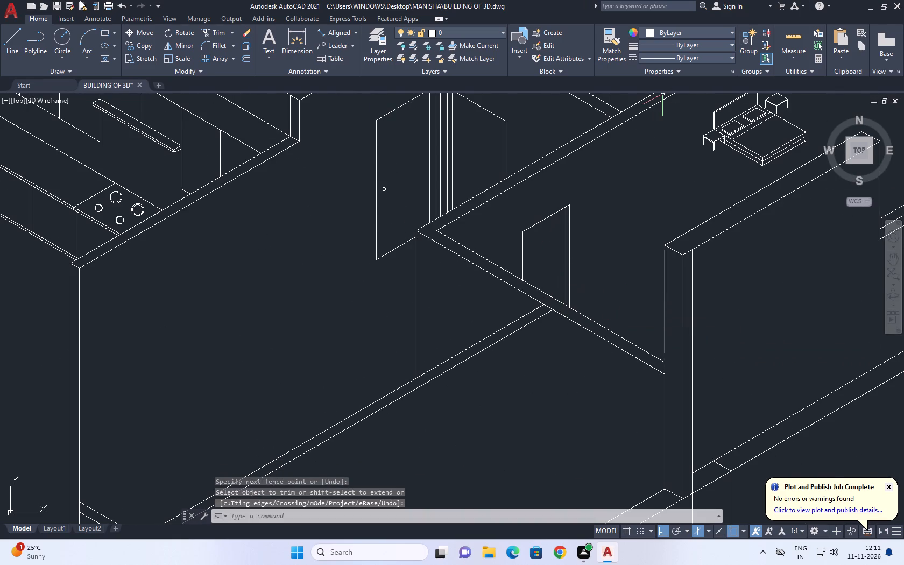
Save the drawing as BUILDING OF 3D, replacing the existing file.
{"action": "middle_click_drag", "start_coordinate": [552, 259], "coordinate": [536, 294]}
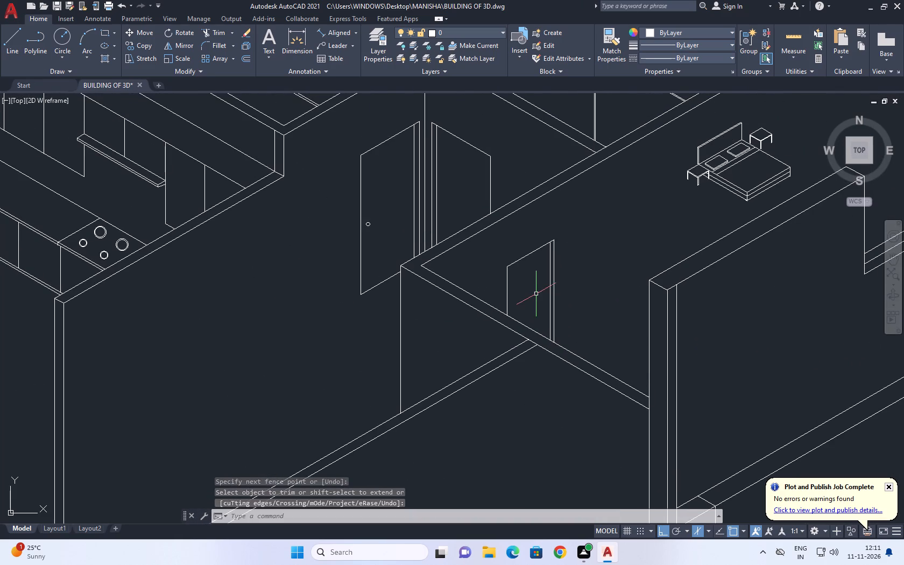
{"action": "scroll", "coordinate": [525, 291], "scroll_direction": "down", "scroll_amount": 1}
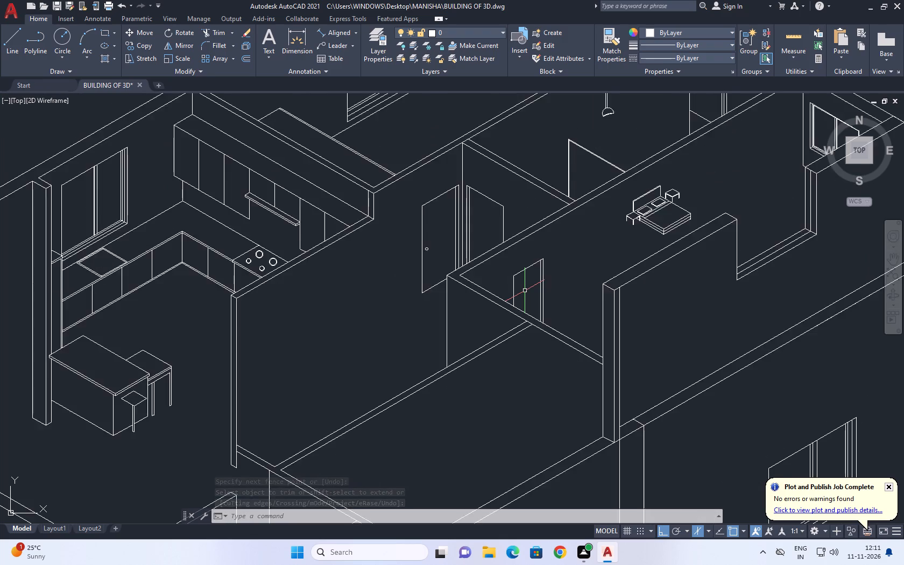
{"action": "scroll", "coordinate": [525, 291], "scroll_direction": "down", "scroll_amount": 1}
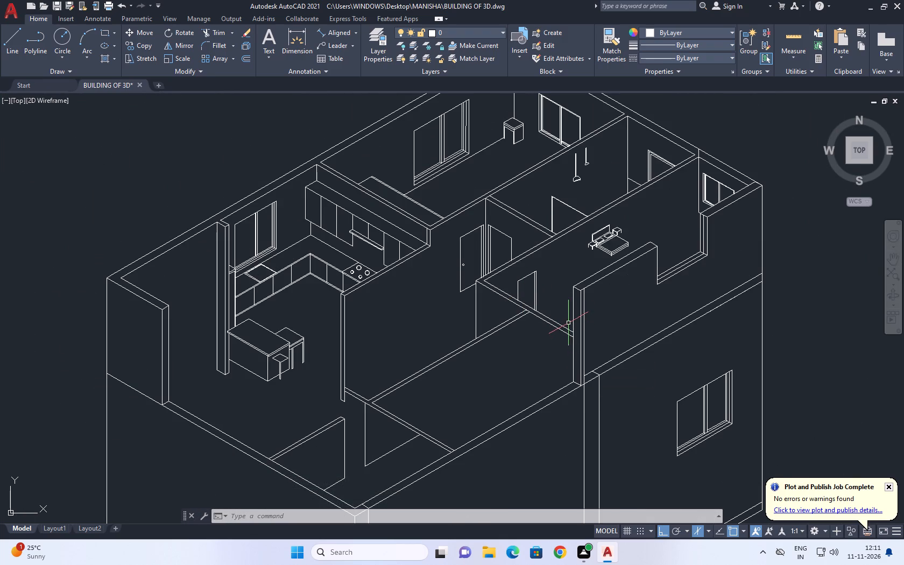
{"action": "scroll", "coordinate": [568, 323], "scroll_direction": "up", "scroll_amount": 1}
{"action": "scroll", "coordinate": [567, 324], "scroll_direction": "down", "scroll_amount": 2}
{"action": "middle_click_drag", "start_coordinate": [570, 329], "coordinate": [511, 318]}
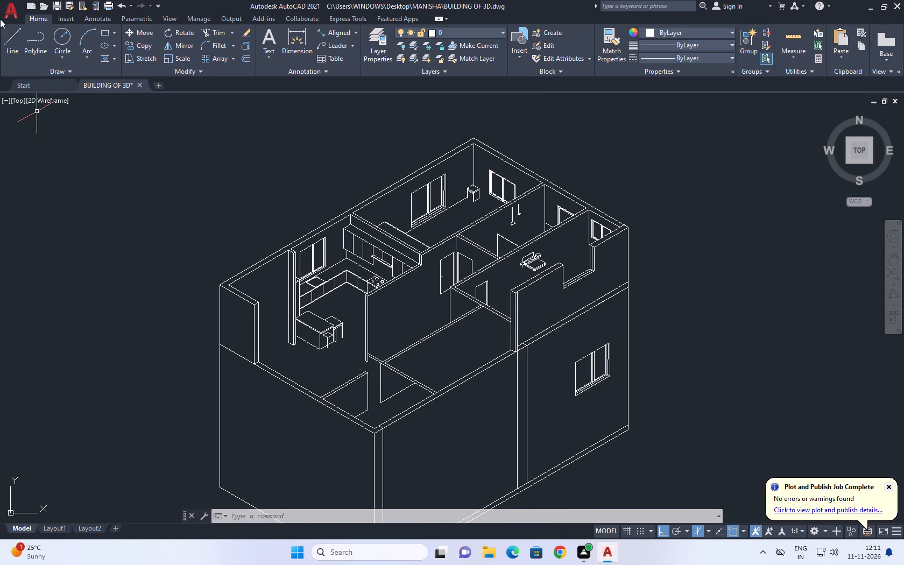
{"action": "left_click", "coordinate": [5, 11]}
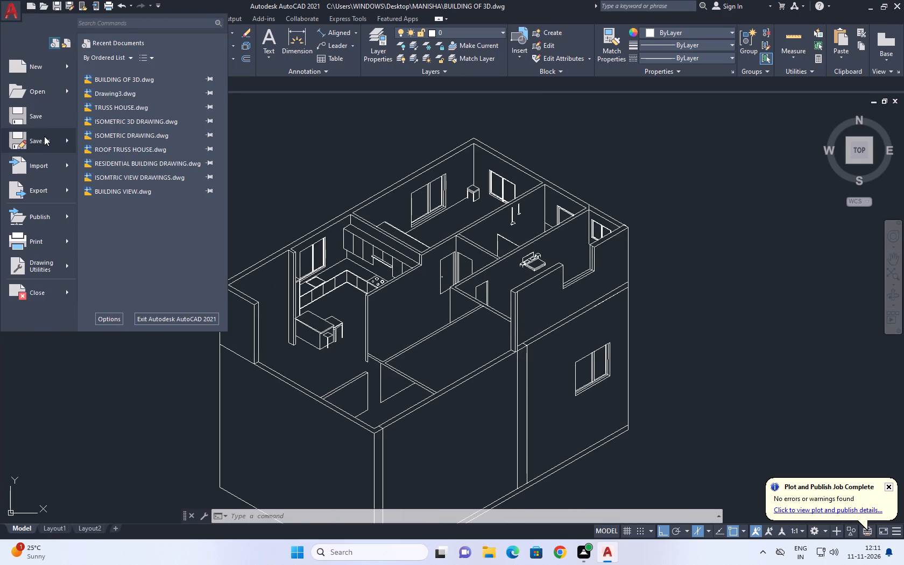
{"action": "left_click", "coordinate": [44, 136]}
{"action": "left_click", "coordinate": [590, 373]}
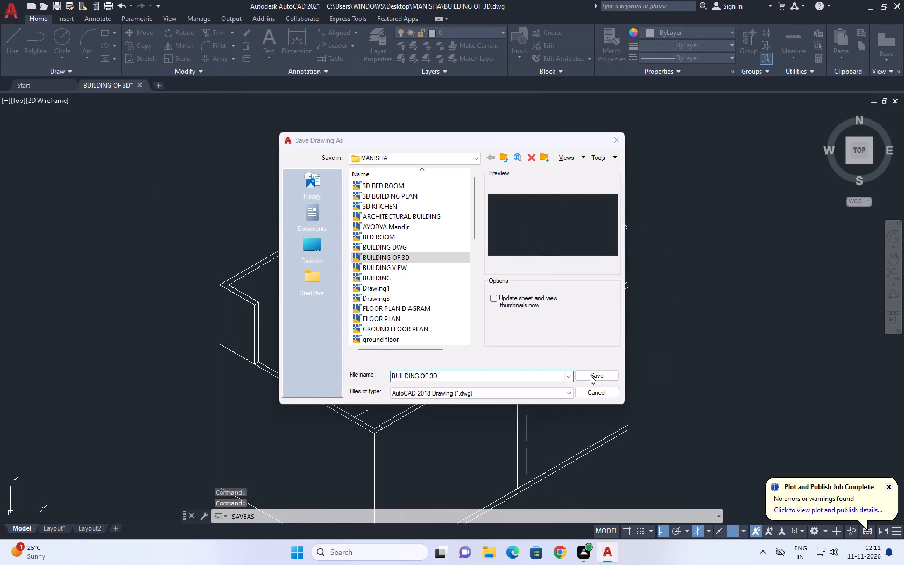
{"action": "left_click", "coordinate": [447, 300]}
Erase the sloping bottom line running from the foot of the vertical edge to the front room's short partition wall.
{"action": "scroll", "coordinate": [521, 331], "scroll_direction": "down", "scroll_amount": 1}
{"action": "middle_click_drag", "start_coordinate": [557, 315], "coordinate": [449, 257]}
{"action": "middle_click_drag", "start_coordinate": [499, 267], "coordinate": [479, 262]}
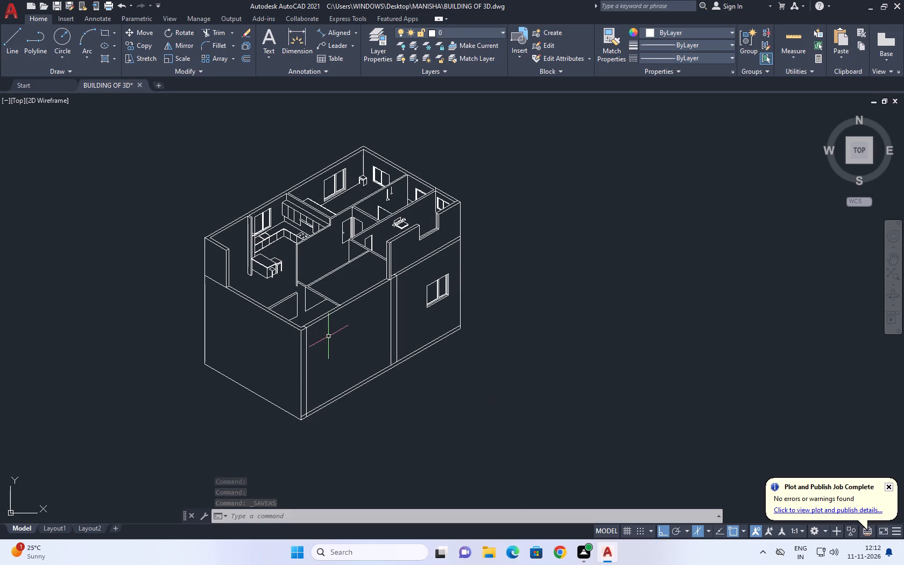
{"action": "scroll", "coordinate": [311, 300], "scroll_direction": "up", "scroll_amount": 3}
{"action": "middle_click_drag", "start_coordinate": [309, 306], "coordinate": [409, 347]}
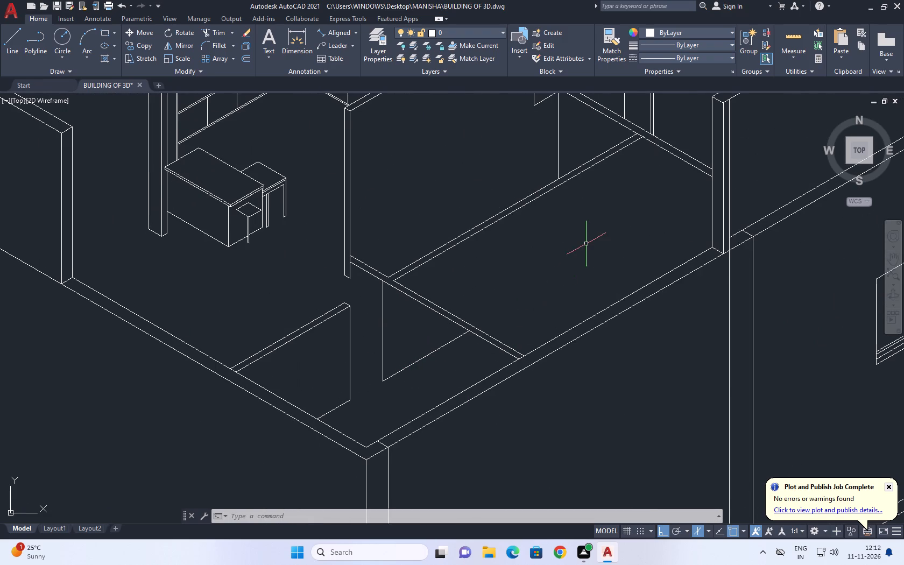
{"action": "middle_click_drag", "start_coordinate": [586, 223], "coordinate": [527, 326]}
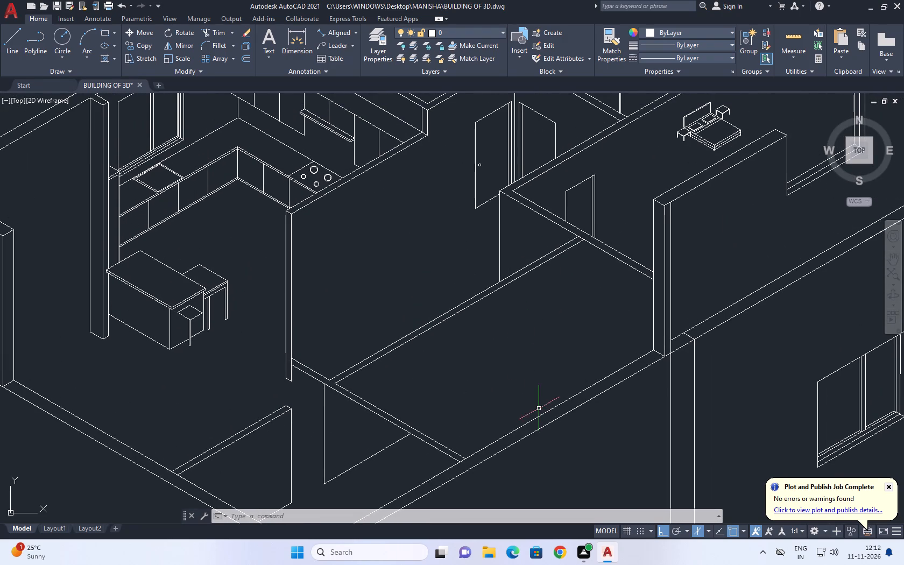
{"action": "middle_click_drag", "start_coordinate": [321, 447], "coordinate": [506, 391]}
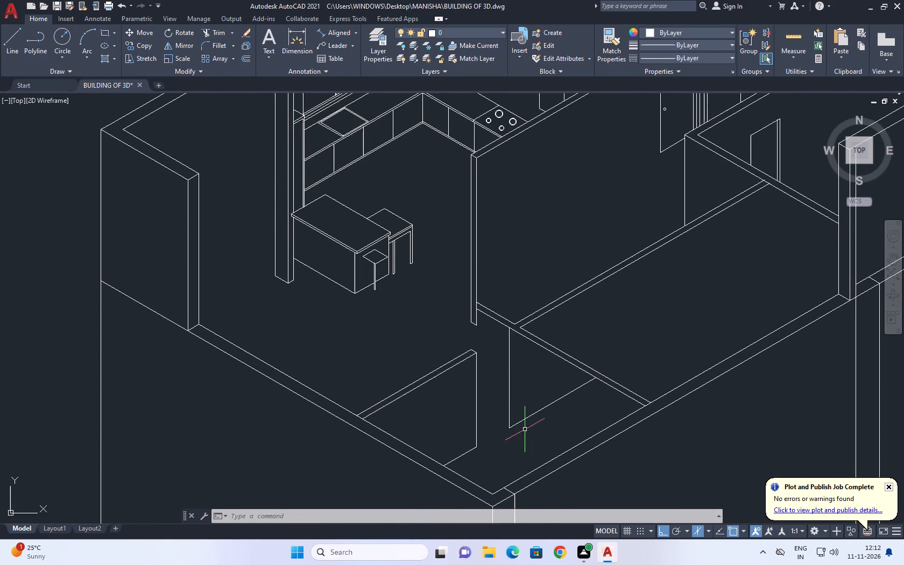
{"action": "scroll", "coordinate": [539, 405], "scroll_direction": "up", "scroll_amount": 1}
{"action": "left_click", "coordinate": [549, 415]}
{"action": "left_click", "coordinate": [539, 398]}
{"action": "middle_click_drag", "start_coordinate": [555, 337], "coordinate": [504, 341]}
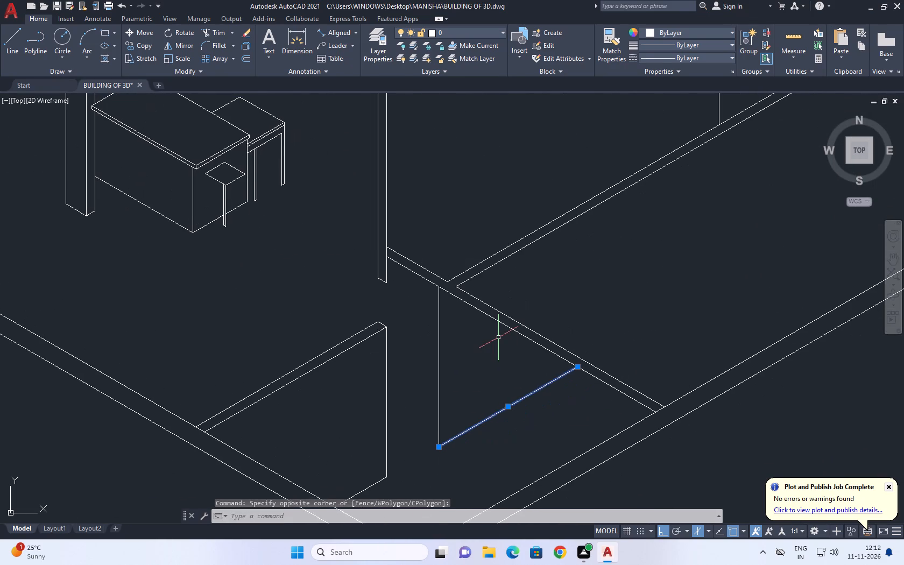
{"action": "key", "text": "Delete"}
Draw a sloping base line from the foot of the front room's vertical edge past the outer wall, on the left isoplane.
{"action": "middle_click_drag", "start_coordinate": [483, 475], "coordinate": [466, 456]}
{"action": "type", "text": "L"}
{"action": "key", "text": "space"}
{"action": "left_click", "coordinate": [422, 427]}
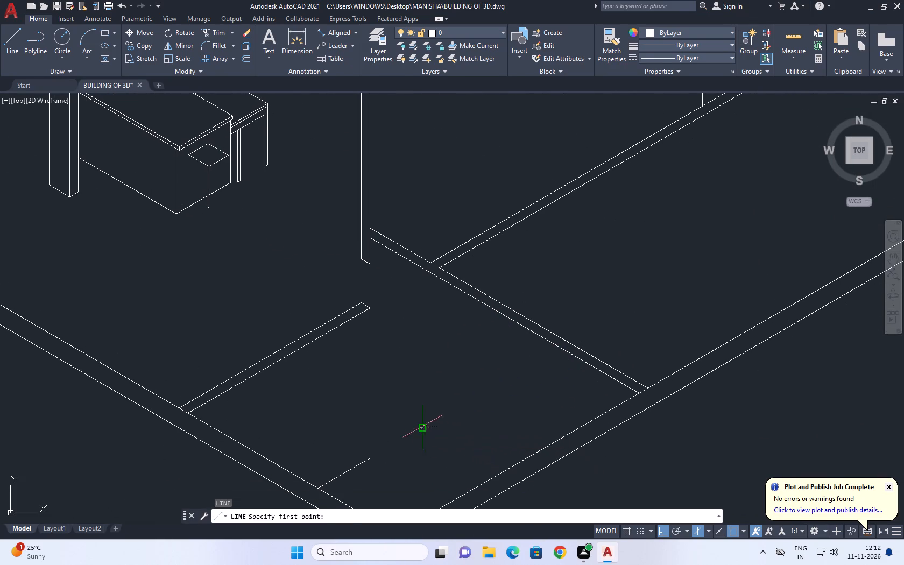
{"action": "key", "text": "F5"}
{"action": "left_click", "coordinate": [580, 470]}
{"action": "key", "text": "Escape"}
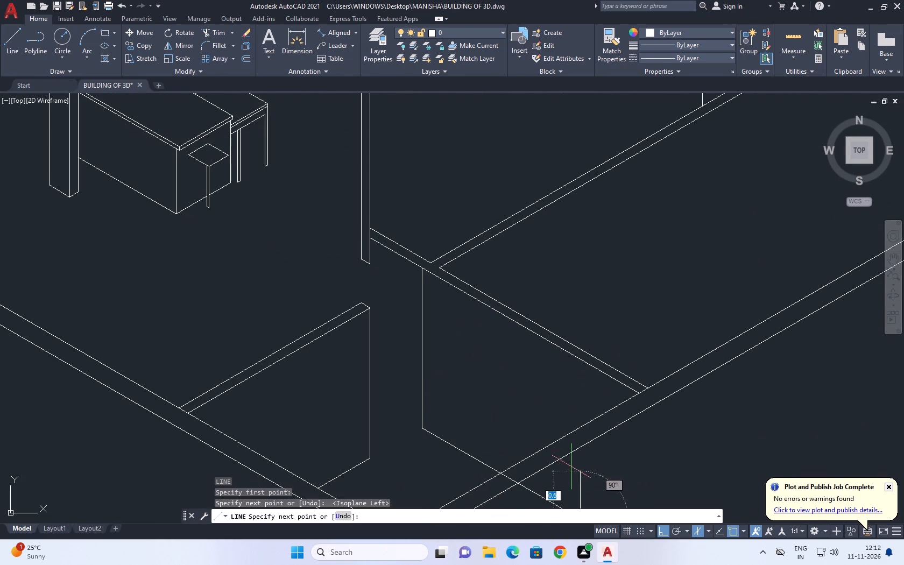
Trim the new sloping base line back to the outer wall's inner edge.
{"action": "middle_click_drag", "start_coordinate": [471, 453], "coordinate": [437, 346]}
{"action": "type", "text": "TR"}
{"action": "key", "text": "space"}
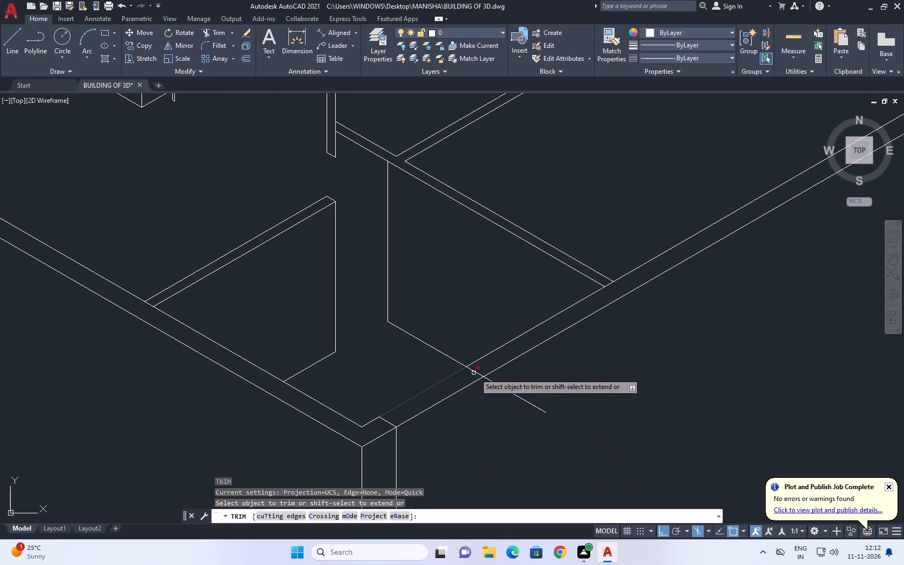
{"action": "left_click", "coordinate": [477, 370]}
{"action": "left_click", "coordinate": [471, 376]}
{"action": "left_click", "coordinate": [509, 383]}
{"action": "left_click", "coordinate": [503, 394]}
{"action": "key", "text": "space"}
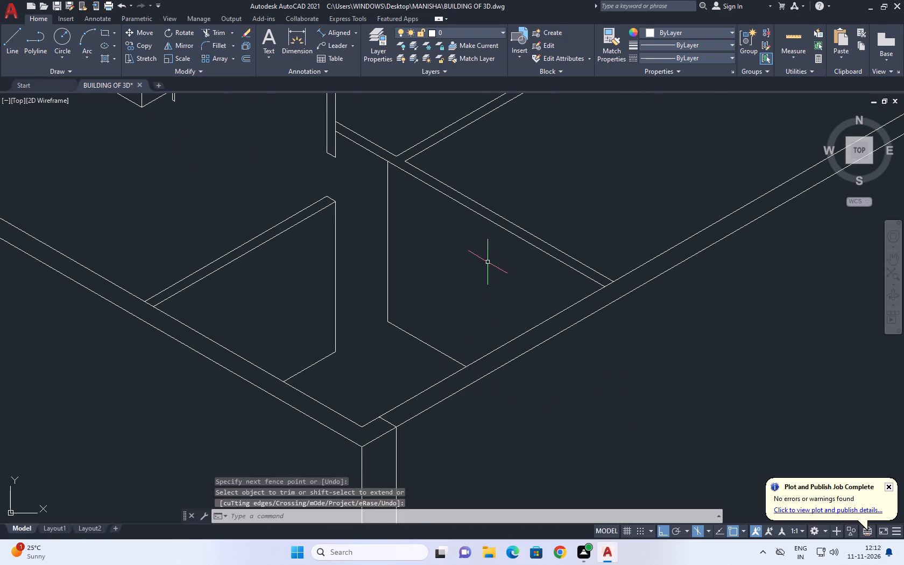
Draw the first vertical, sloping top and second vertical of a rectangular panel outline on the front room's partition face.
{"action": "middle_click_drag", "start_coordinate": [488, 262], "coordinate": [553, 355]}
{"action": "key", "text": "l"}
{"action": "key", "text": "space"}
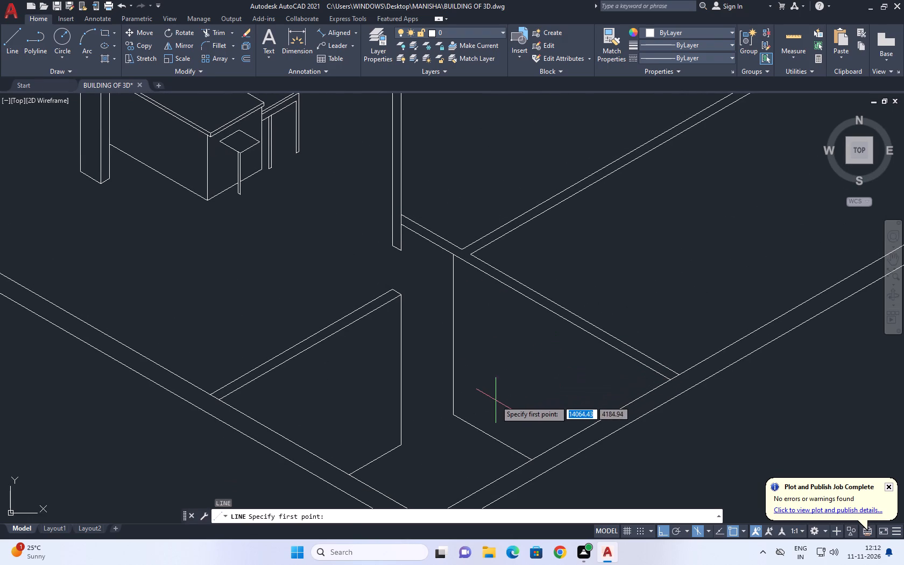
{"action": "left_click", "coordinate": [493, 401]}
{"action": "left_click", "coordinate": [497, 347]}
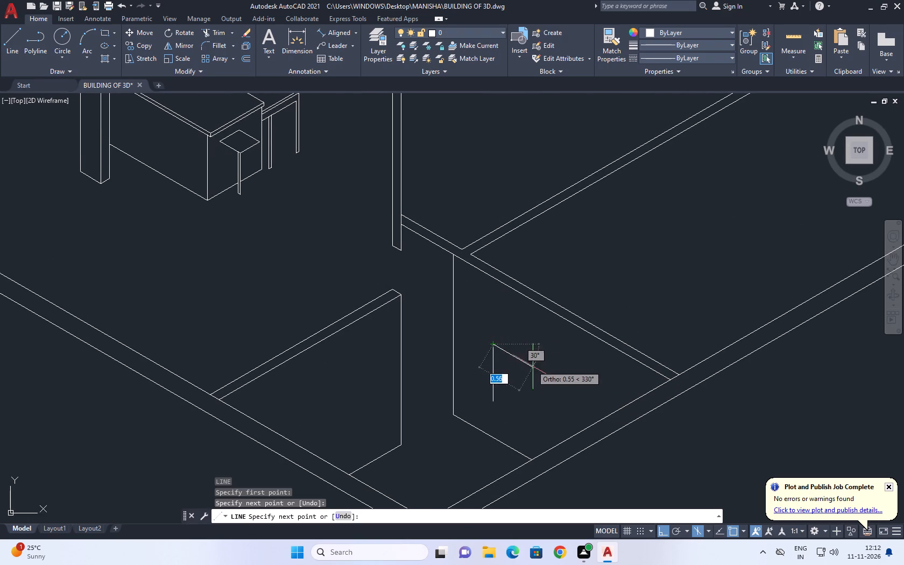
{"action": "scroll", "coordinate": [562, 392], "scroll_direction": "up", "scroll_amount": 1}
{"action": "left_click", "coordinate": [576, 401]}
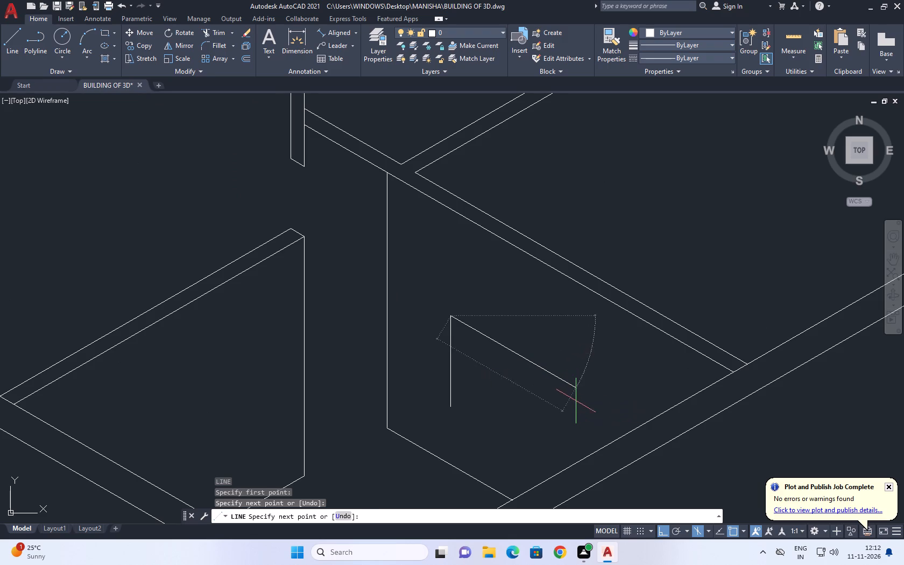
{"action": "scroll", "coordinate": [567, 445], "scroll_direction": "up", "scroll_amount": 1}
{"action": "left_click", "coordinate": [568, 454]}
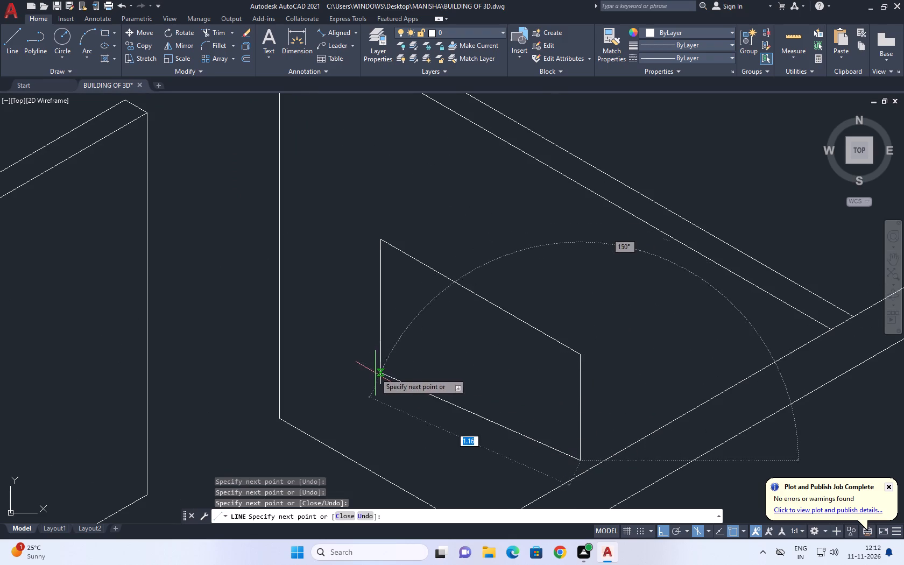
{"action": "key", "text": "space"}
Draw the panel outline's sloping bottom edge from the foot of its first vertical, parallel to the top edge.
{"action": "middle_click_drag", "start_coordinate": [469, 405], "coordinate": [439, 287]}
{"action": "key", "text": "space"}
{"action": "left_click", "coordinate": [349, 268]}
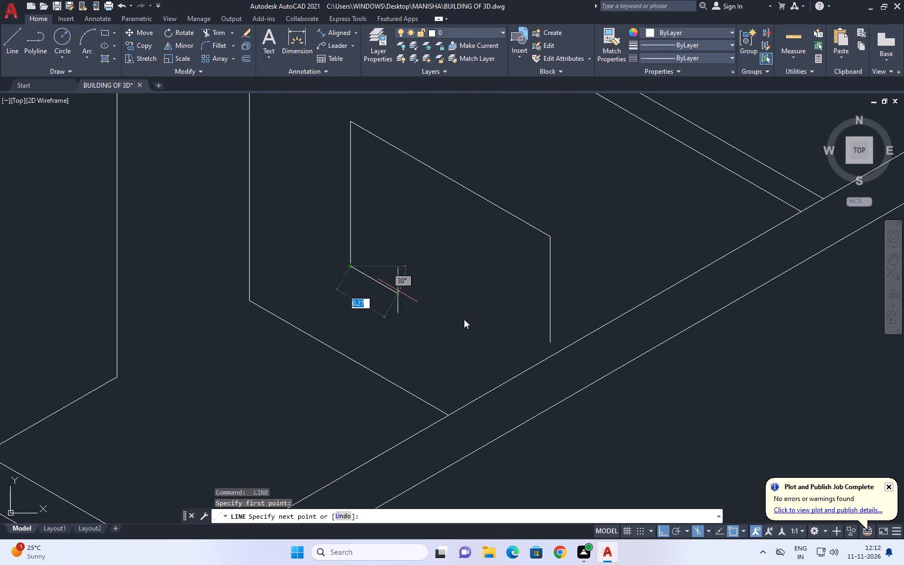
{"action": "scroll", "coordinate": [520, 350], "scroll_direction": "up", "scroll_amount": 1}
{"action": "left_click", "coordinate": [520, 351]}
{"action": "key", "text": "space"}
Fillet the panel's bottom edge and second vertical with radius 0 so they meet in a sharp corner.
{"action": "middle_click_drag", "start_coordinate": [535, 337], "coordinate": [497, 369]}
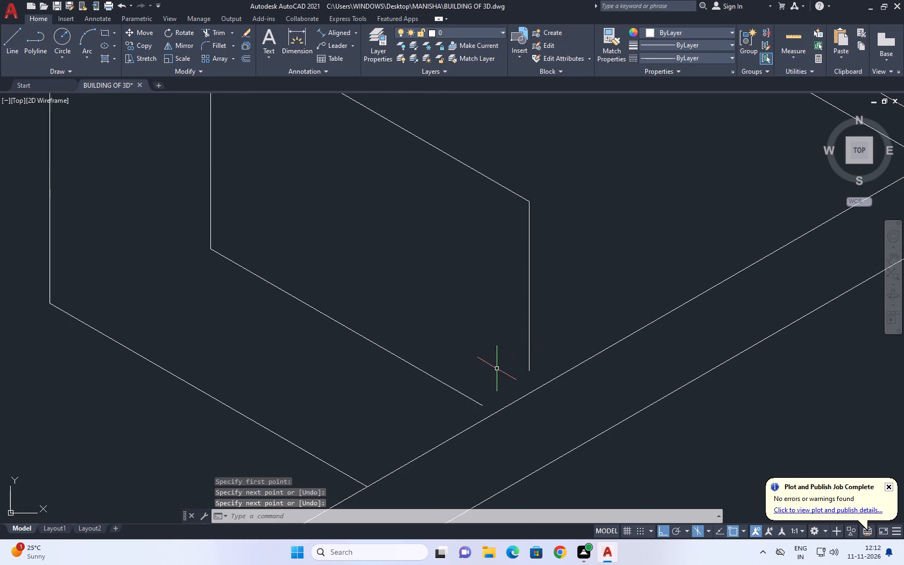
{"action": "key", "text": "f"}
{"action": "key", "text": "space"}
{"action": "left_click", "coordinate": [472, 402]}
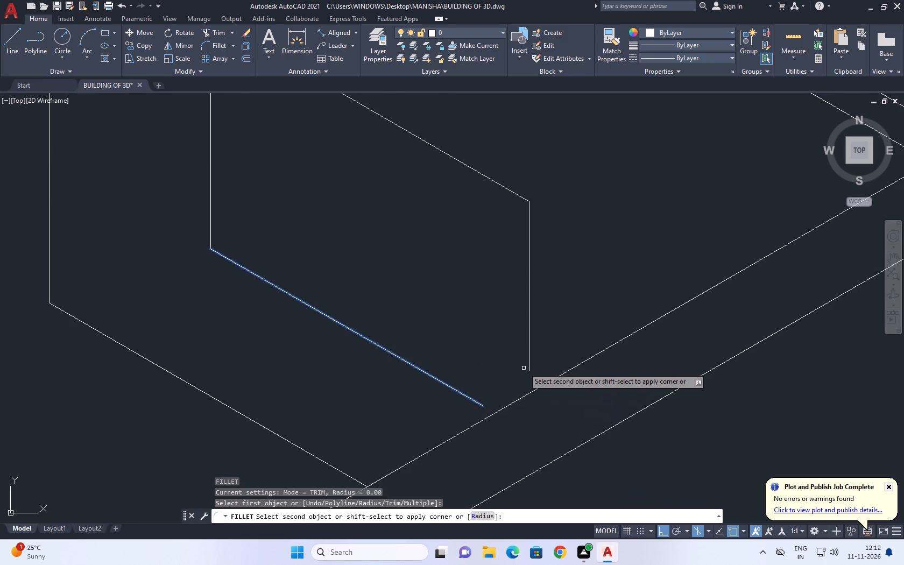
{"action": "left_click", "coordinate": [528, 364]}
Move the four-line panel outline a short distance up along the wall's slope, toward the partition's vertical edge.
{"action": "scroll", "coordinate": [531, 323], "scroll_direction": "down", "scroll_amount": 3}
{"action": "scroll", "coordinate": [526, 295], "scroll_direction": "up", "scroll_amount": 2}
{"action": "left_click_drag", "start_coordinate": [564, 279], "coordinate": [556, 280]}
{"action": "left_click_drag", "start_coordinate": [457, 299], "coordinate": [443, 302]}
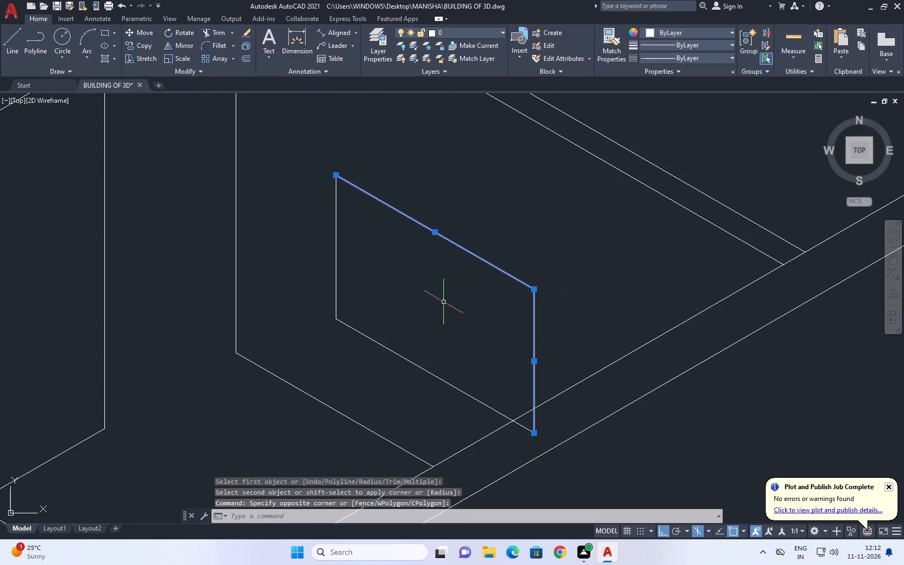
{"action": "left_click", "coordinate": [367, 208]}
{"action": "left_click", "coordinate": [321, 349]}
{"action": "middle_click_drag", "start_coordinate": [460, 284], "coordinate": [487, 342]}
{"action": "key", "text": "m"}
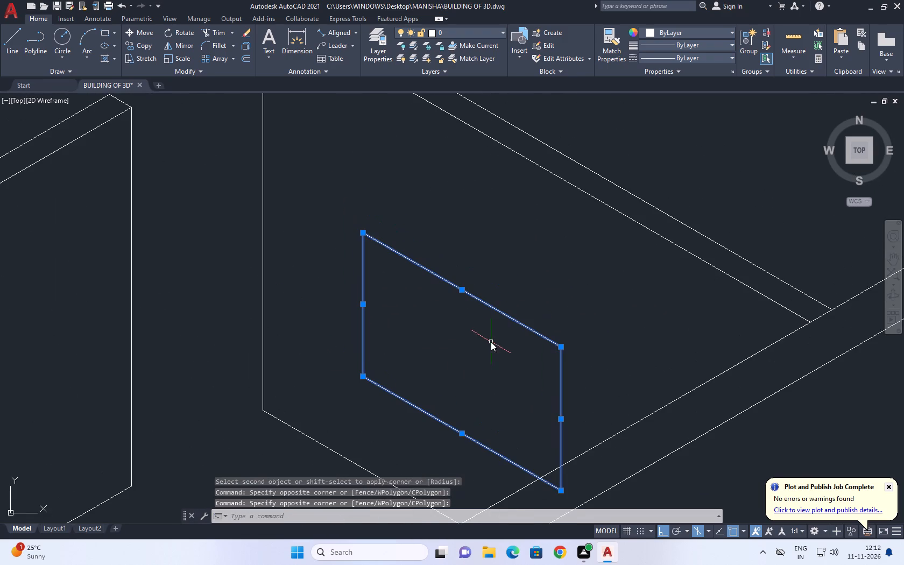
{"action": "key", "text": "space"}
{"action": "left_click", "coordinate": [500, 368]}
{"action": "left_click", "coordinate": [469, 341]}
Copy the panel outline 0.05 toward the front along the top isoplane to give the panel its thickness.
{"action": "left_click", "coordinate": [548, 295]}
{"action": "left_click_drag", "start_coordinate": [517, 341], "coordinate": [515, 343]}
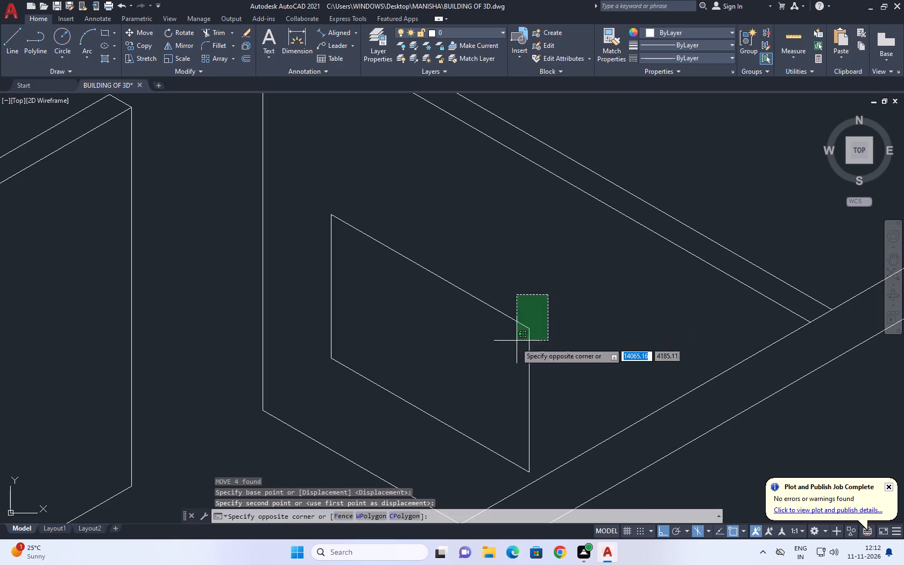
{"action": "left_click_drag", "start_coordinate": [515, 343], "coordinate": [514, 347]}
{"action": "left_click_drag", "start_coordinate": [412, 306], "coordinate": [407, 311]}
{"action": "left_click", "coordinate": [323, 382]}
{"action": "middle_click_drag", "start_coordinate": [422, 353], "coordinate": [375, 347]}
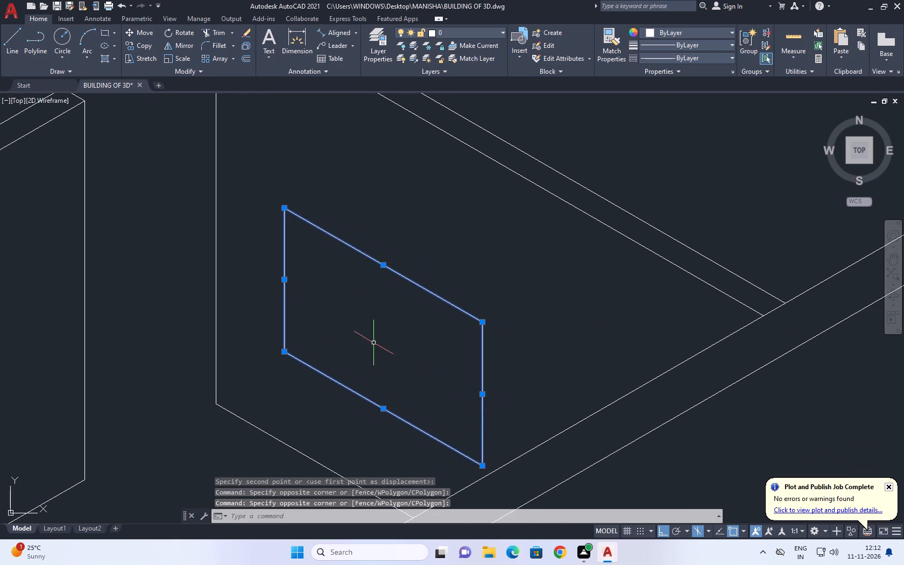
{"action": "type", "text": "CO"}
{"action": "key", "text": "space"}
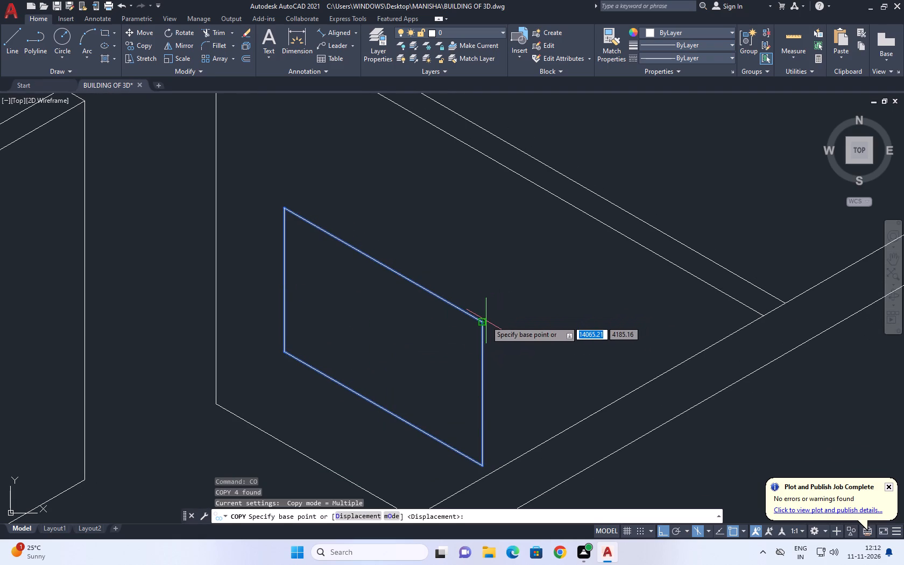
{"action": "left_click", "coordinate": [482, 321]}
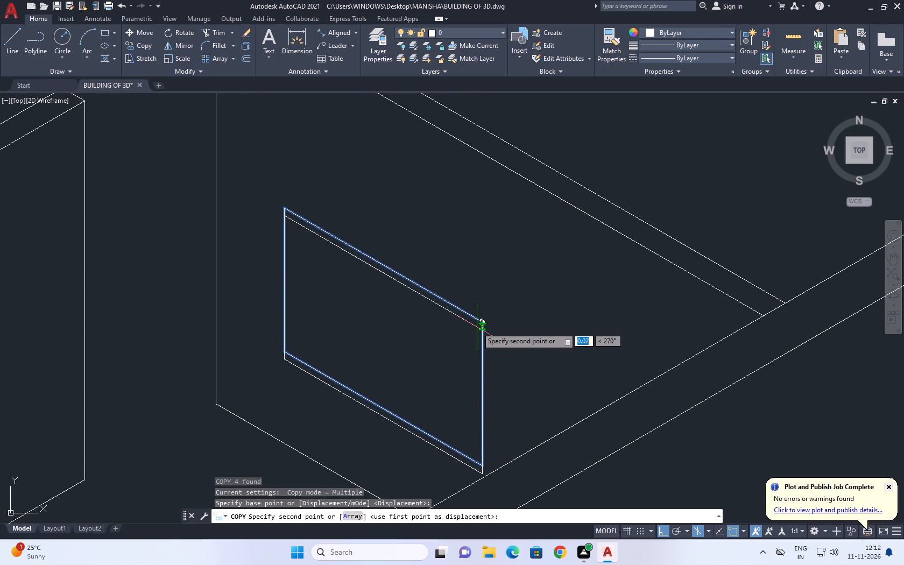
{"action": "key", "text": "F5"}
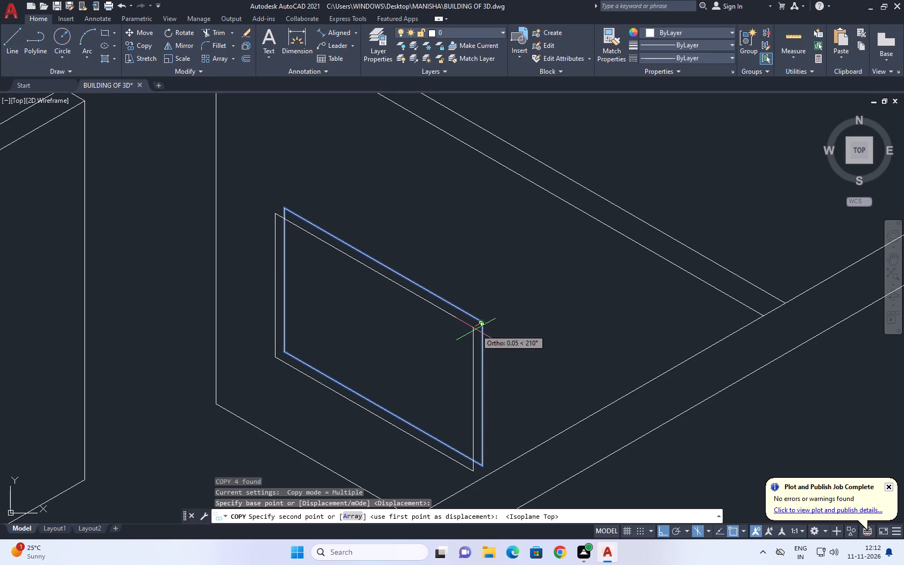
{"action": "type", "text": "0.05"}
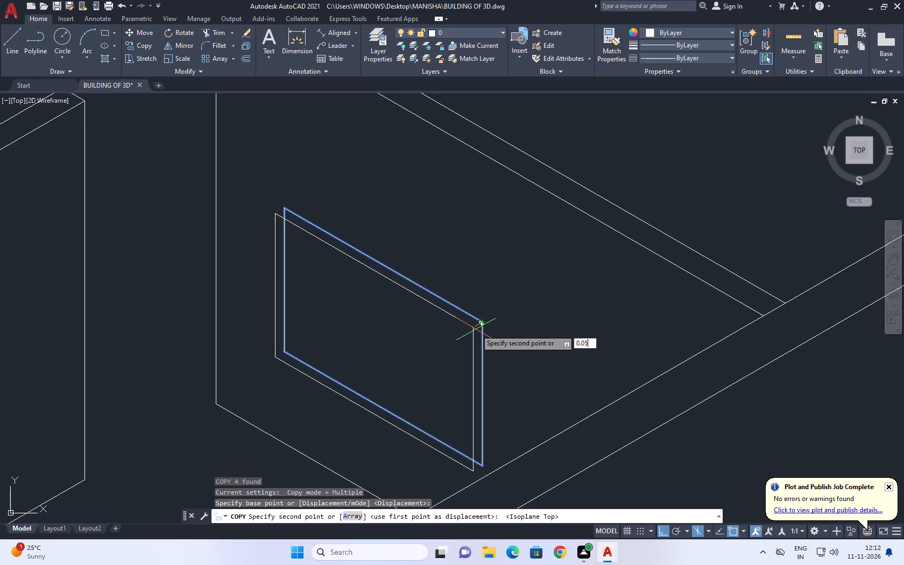
{"action": "key", "text": "Return"}
{"action": "right_click", "coordinate": [527, 285]}
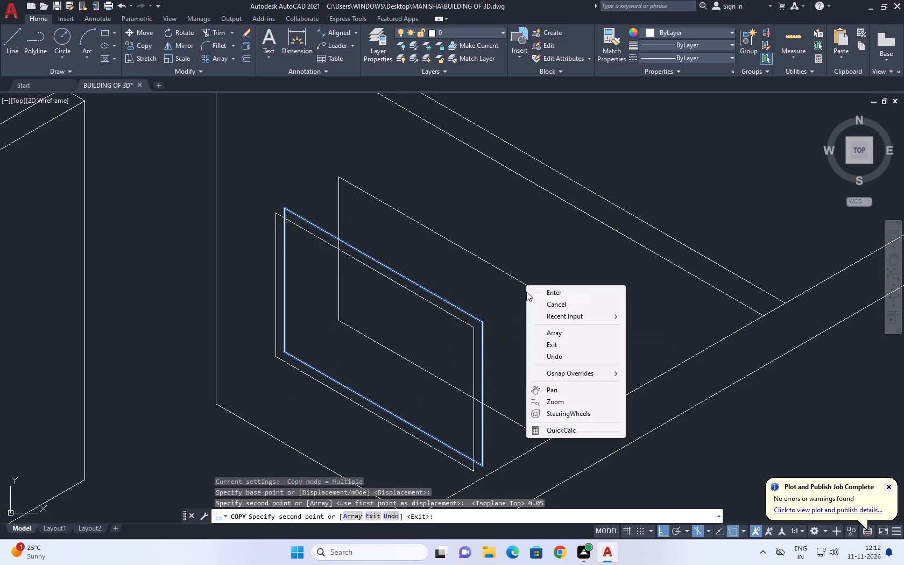
{"action": "left_click", "coordinate": [559, 305]}
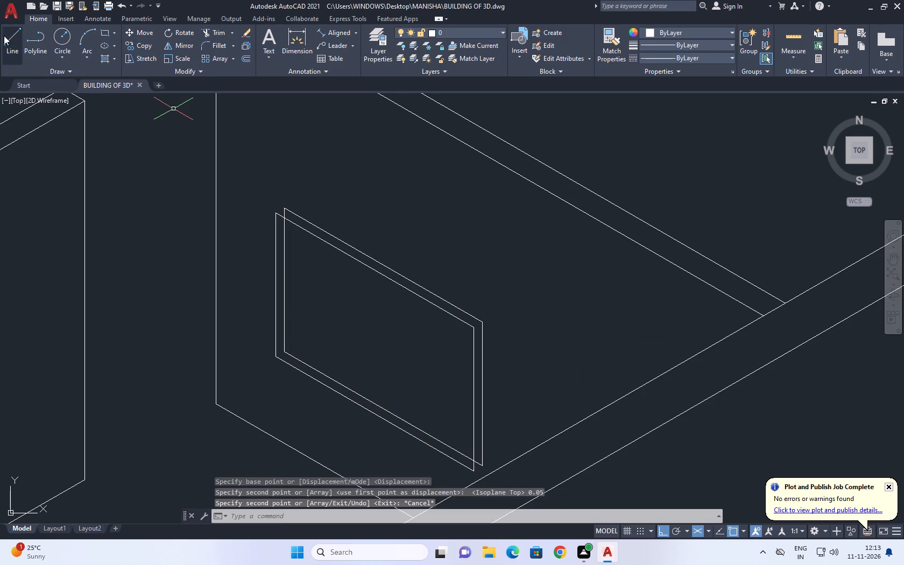
Draw a short line joining the front and rear outlines at the panel's top corner nearest the partition's vertical edge.
{"action": "left_click", "coordinate": [4, 36]}
{"action": "scroll", "coordinate": [271, 214], "scroll_direction": "up", "scroll_amount": 5}
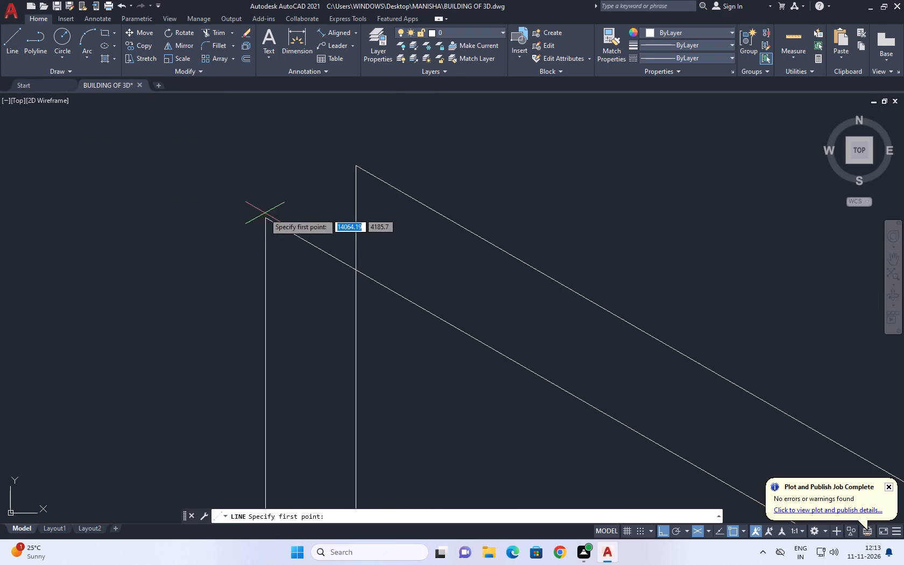
{"action": "left_click", "coordinate": [269, 216]}
{"action": "left_click", "coordinate": [351, 162]}
{"action": "right_click", "coordinate": [403, 125]}
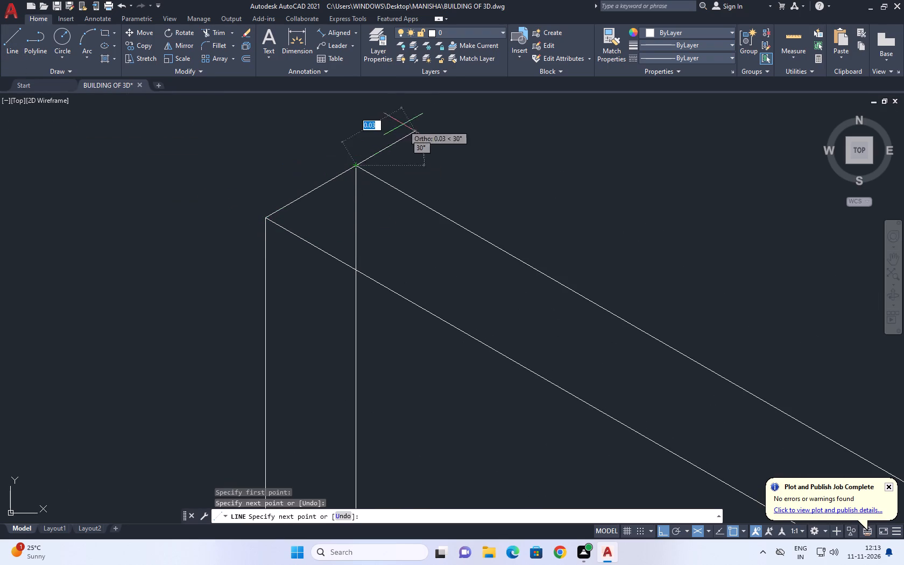
{"action": "left_click", "coordinate": [435, 142]}
Draw a short line joining the front and rear outlines at the panel's top corner nearest the outer wall.
{"action": "right_click", "coordinate": [405, 196]}
{"action": "left_click", "coordinate": [476, 209]}
{"action": "scroll", "coordinate": [400, 214], "scroll_direction": "down", "scroll_amount": 4}
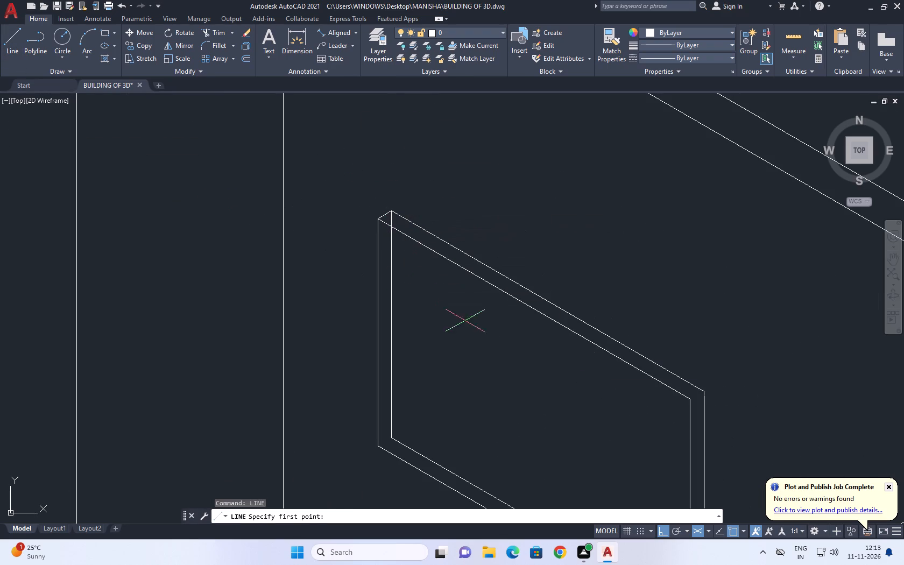
{"action": "middle_click_drag", "start_coordinate": [700, 365], "coordinate": [471, 294]}
{"action": "scroll", "coordinate": [471, 334], "scroll_direction": "up", "scroll_amount": 2}
{"action": "left_click", "coordinate": [451, 327]}
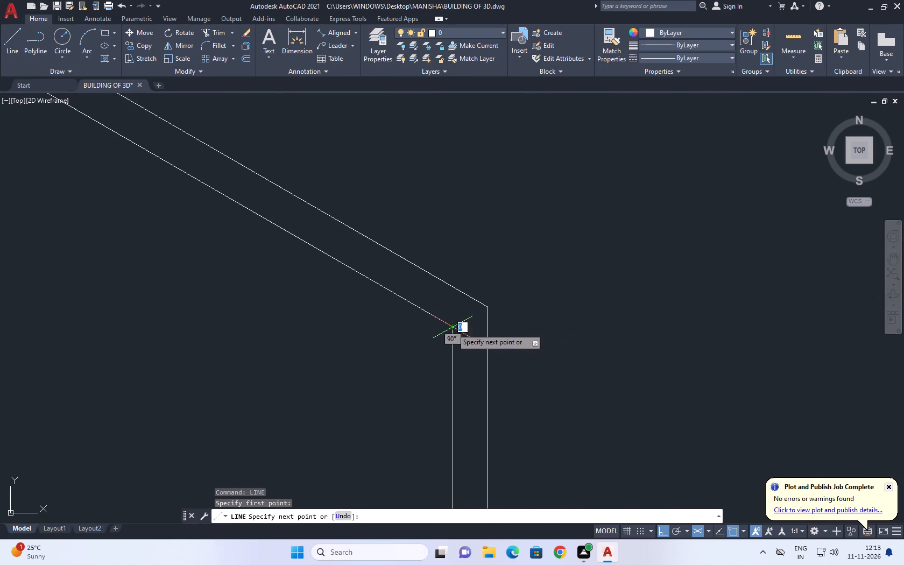
{"action": "left_click", "coordinate": [486, 303]}
{"action": "right_click", "coordinate": [480, 209]}
{"action": "left_click", "coordinate": [513, 219]}
Draw a short line joining the front and rear outlines at the panel's bottom corner nearest the outer wall.
{"action": "right_click_drag", "start_coordinate": [507, 192], "coordinate": [502, 184]}
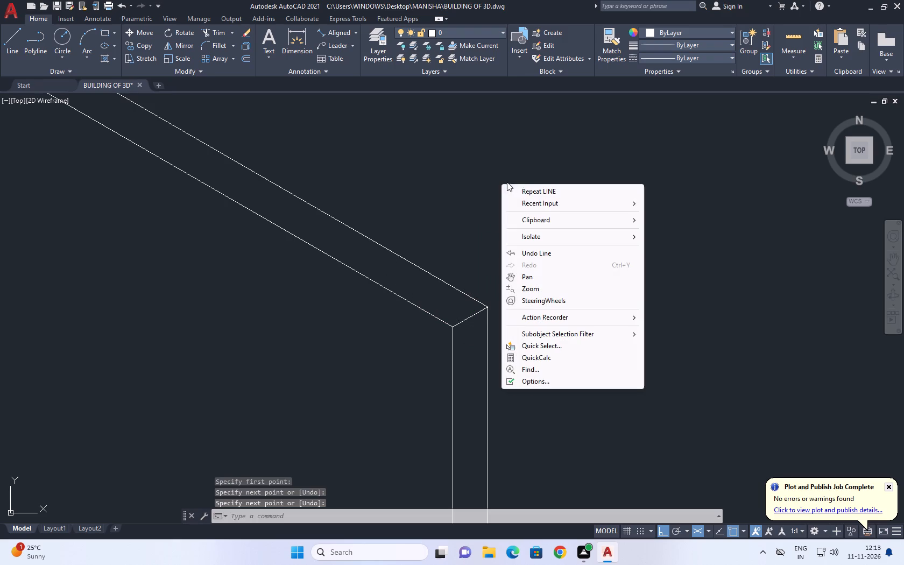
{"action": "left_click", "coordinate": [534, 191]}
{"action": "scroll", "coordinate": [529, 183], "scroll_direction": "down", "scroll_amount": 5}
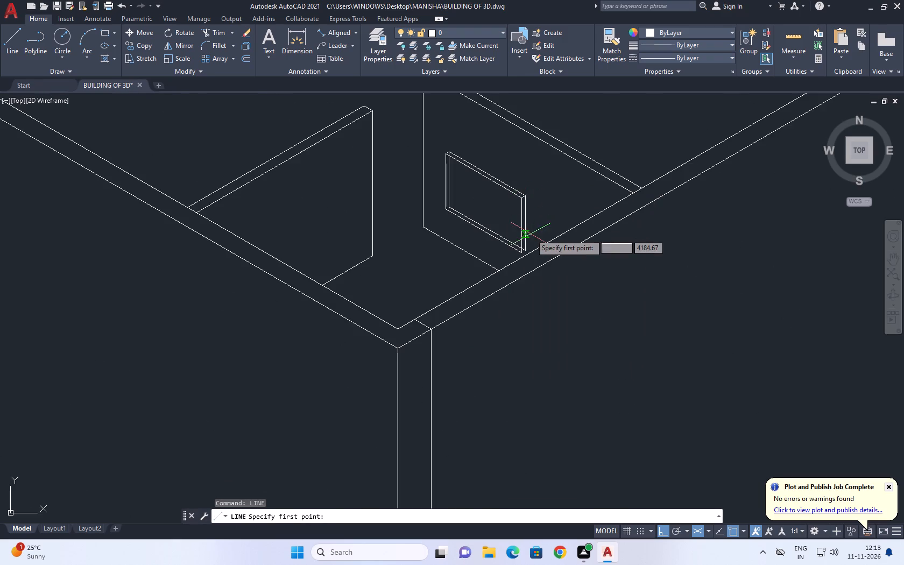
{"action": "scroll", "coordinate": [533, 240], "scroll_direction": "up", "scroll_amount": 3}
{"action": "scroll", "coordinate": [483, 288], "scroll_direction": "up", "scroll_amount": 2}
{"action": "left_click", "coordinate": [483, 296]}
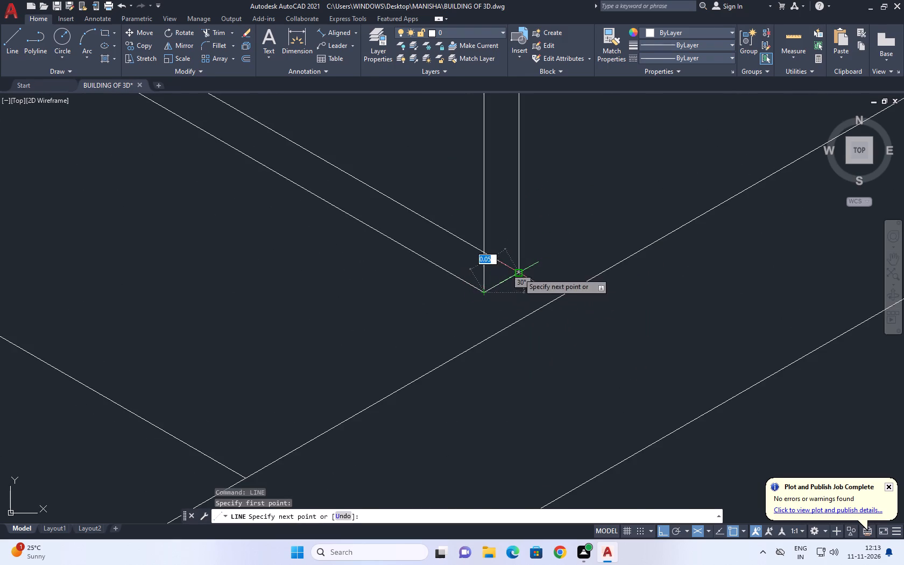
{"action": "left_click", "coordinate": [521, 273]}
{"action": "right_click", "coordinate": [561, 209]}
{"action": "left_click", "coordinate": [576, 214]}
Draw a short line joining the rear and front outlines at the panel's bottom corner nearest the partition's vertical edge.
{"action": "right_click", "coordinate": [555, 209]}
{"action": "left_click", "coordinate": [577, 211]}
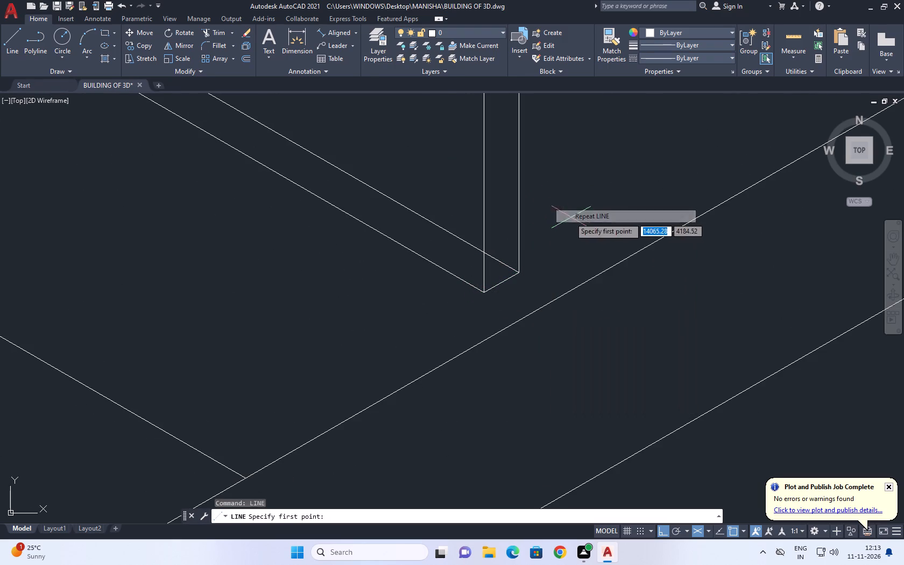
{"action": "scroll", "coordinate": [564, 218], "scroll_direction": "down", "scroll_amount": 4}
{"action": "scroll", "coordinate": [426, 154], "scroll_direction": "up", "scroll_amount": 4}
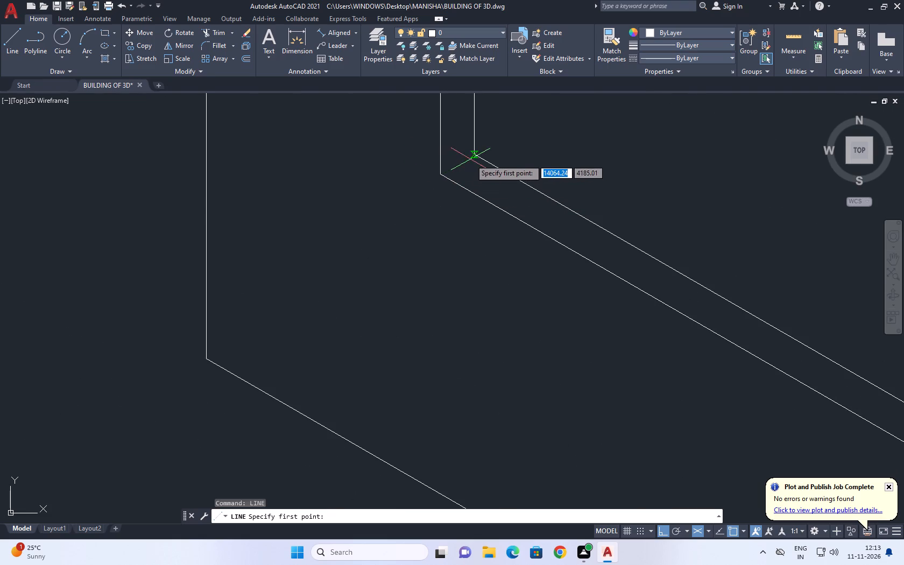
{"action": "left_click", "coordinate": [474, 153]}
{"action": "left_click", "coordinate": [438, 170]}
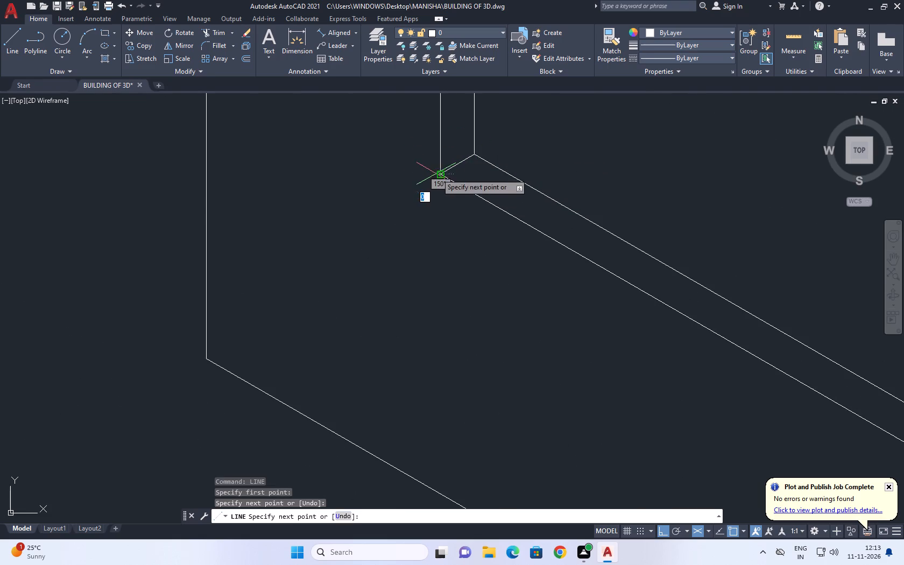
{"action": "right_click", "coordinate": [425, 180]}
{"action": "left_click", "coordinate": [456, 193]}
Erase the panel's rear bottom line, its rear vertical line nearest the partition's vertical edge, and the short bottom corner line joining them.
{"action": "scroll", "coordinate": [500, 204], "scroll_direction": "down", "scroll_amount": 4}
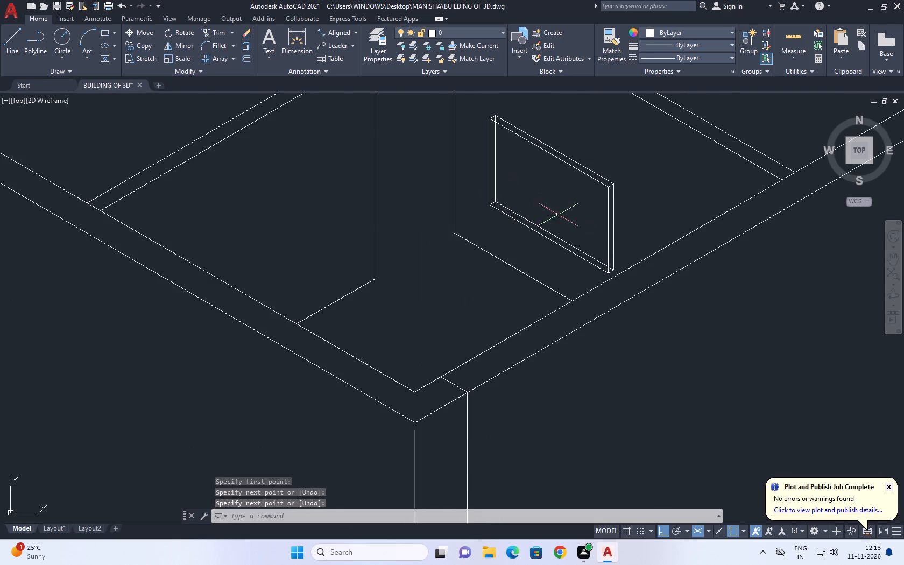
{"action": "middle_click_drag", "start_coordinate": [563, 176], "coordinate": [545, 245]}
{"action": "scroll", "coordinate": [482, 258], "scroll_direction": "up", "scroll_amount": 1}
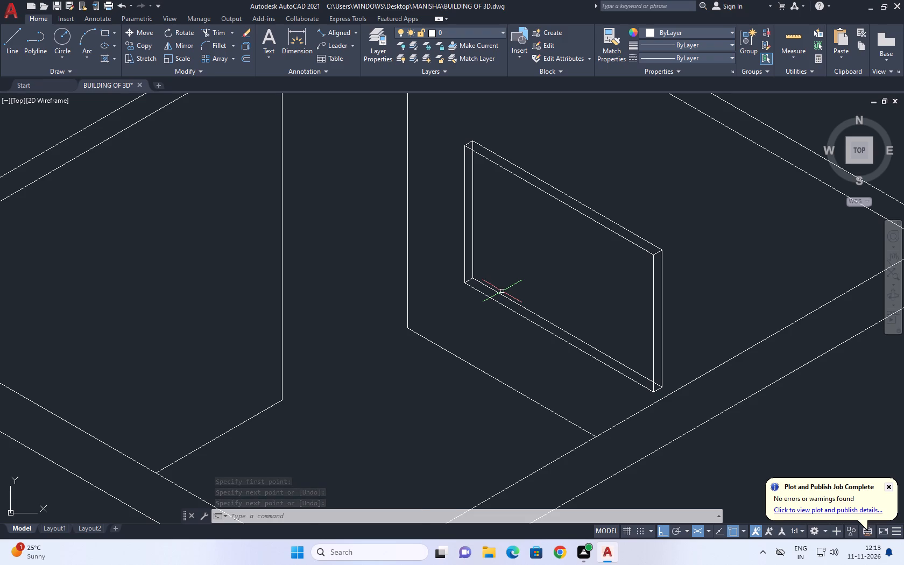
{"action": "left_click", "coordinate": [502, 291]}
{"action": "left_click", "coordinate": [483, 285]}
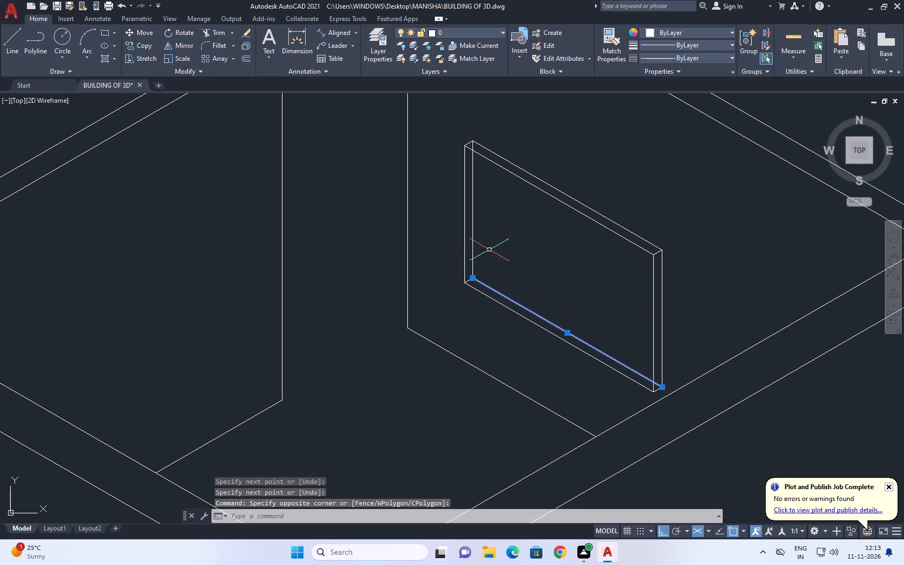
{"action": "scroll", "coordinate": [488, 249], "scroll_direction": "up", "scroll_amount": 1}
{"action": "left_click", "coordinate": [465, 224]}
{"action": "left_click", "coordinate": [456, 275]}
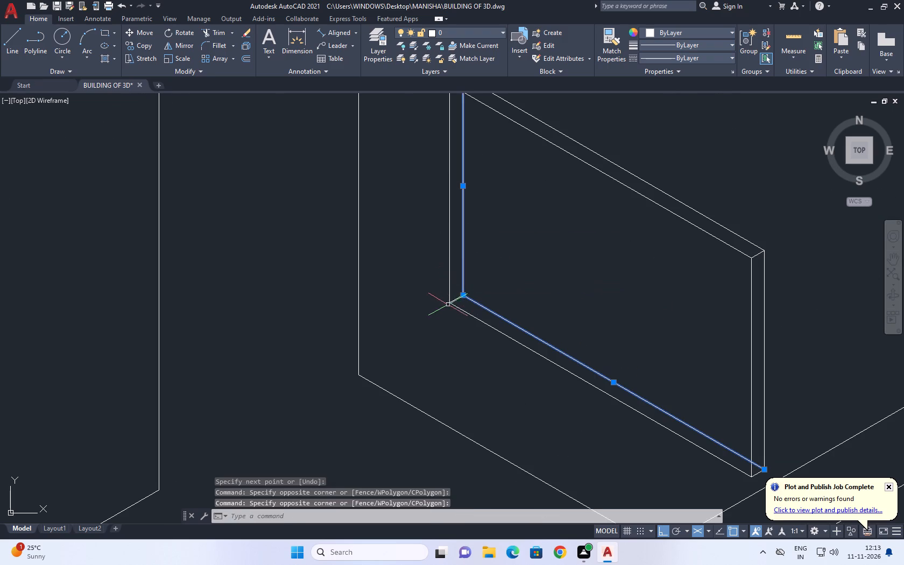
{"action": "left_click", "coordinate": [454, 299]}
{"action": "right_click", "coordinate": [512, 232]}
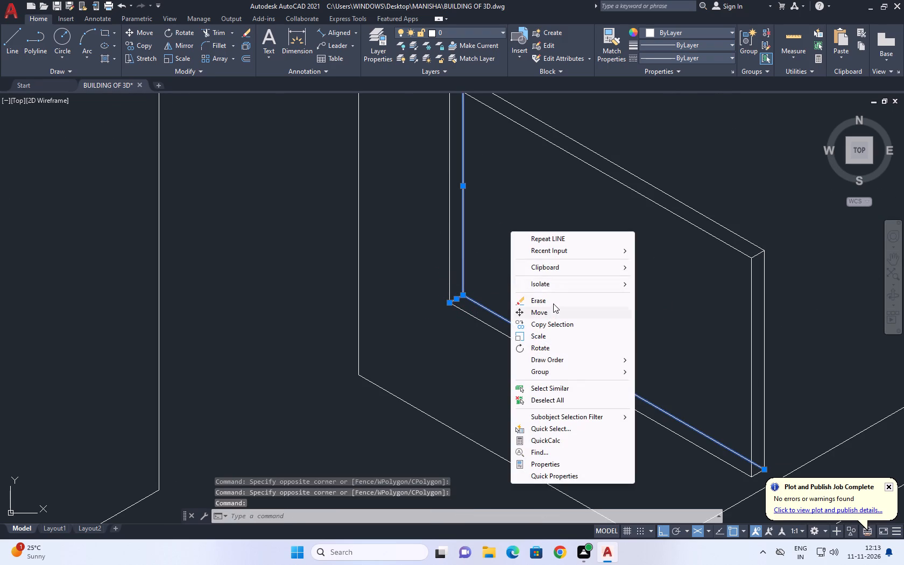
{"action": "left_click", "coordinate": [553, 299]}
Copy the panel's front bottom edge twice along the 210° isometric direction, at distances of about 0.03 and 0.58.
{"action": "middle_click_drag", "start_coordinate": [502, 167], "coordinate": [518, 249]}
{"action": "scroll", "coordinate": [517, 250], "scroll_direction": "down", "scroll_amount": 2}
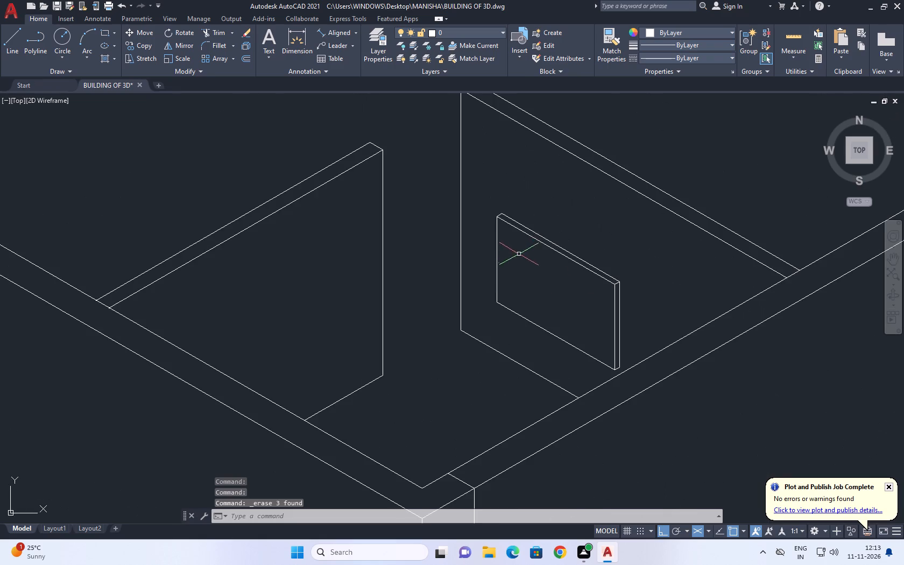
{"action": "middle_click_drag", "start_coordinate": [642, 310], "coordinate": [621, 287]}
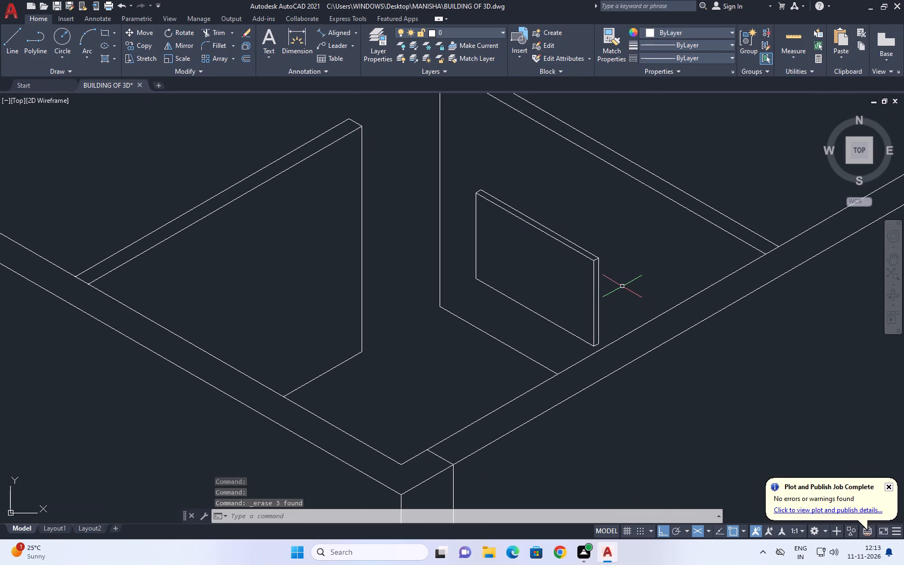
{"action": "middle_click_drag", "start_coordinate": [490, 306], "coordinate": [615, 333]}
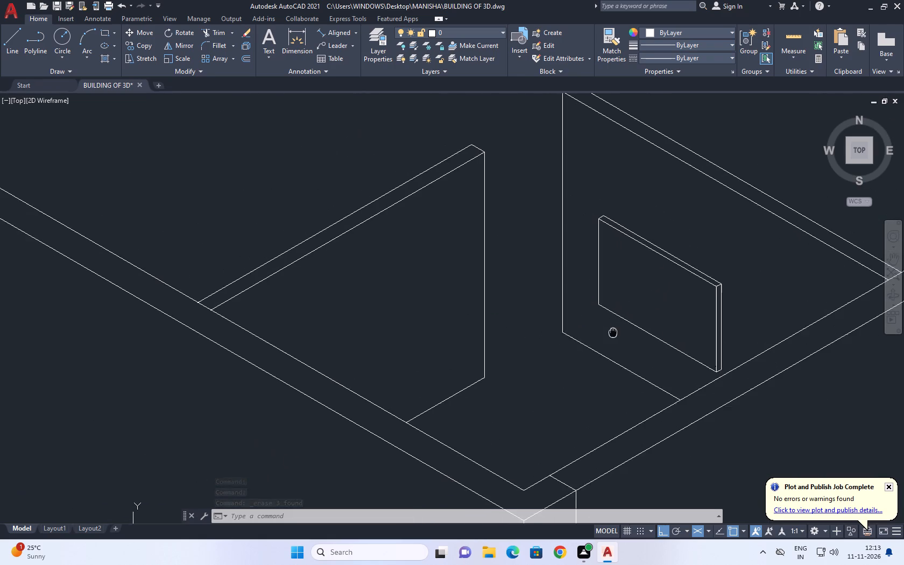
{"action": "middle_click_drag", "start_coordinate": [615, 333], "coordinate": [616, 333]}
{"action": "scroll", "coordinate": [616, 321], "scroll_direction": "up", "scroll_amount": 1}
{"action": "middle_click_drag", "start_coordinate": [680, 324], "coordinate": [575, 239]}
{"action": "left_click", "coordinate": [576, 241]}
{"action": "left_click_drag", "start_coordinate": [564, 263], "coordinate": [563, 267]}
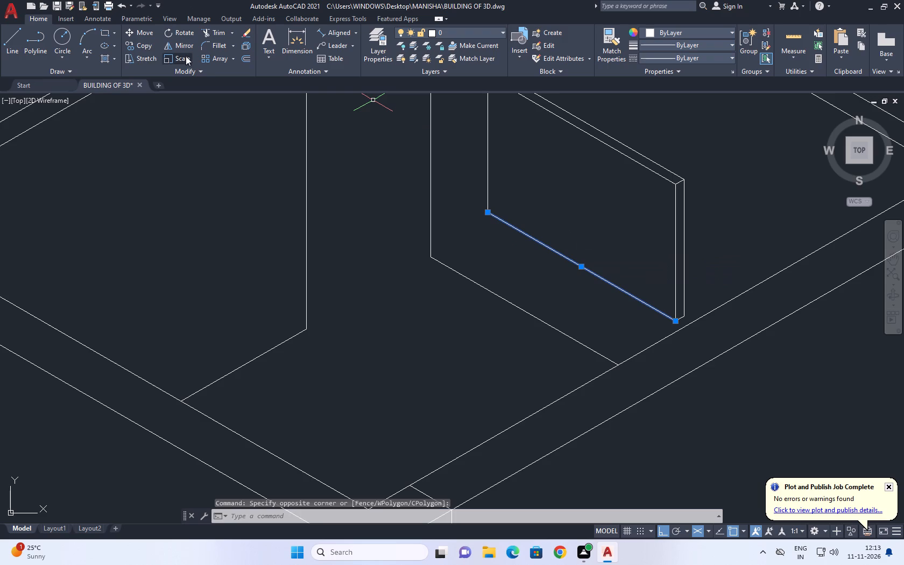
{"action": "left_click", "coordinate": [150, 43]}
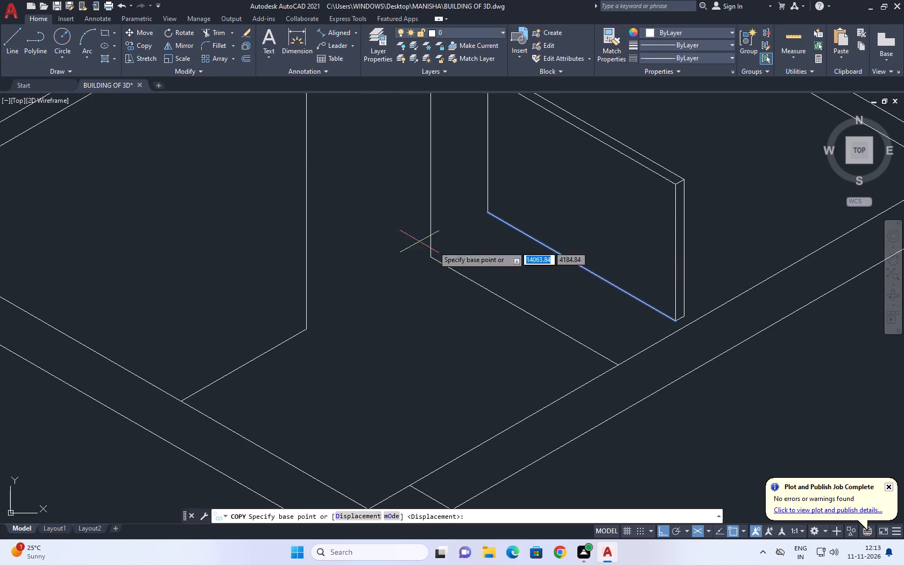
{"action": "scroll", "coordinate": [555, 279], "scroll_direction": "up", "scroll_amount": 2}
{"action": "left_click", "coordinate": [552, 268]}
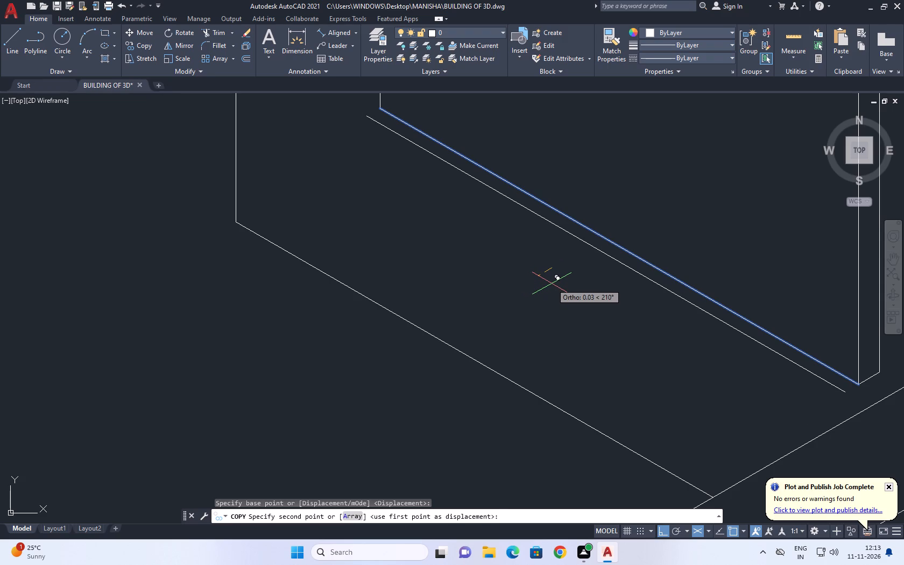
{"action": "left_click", "coordinate": [552, 284]}
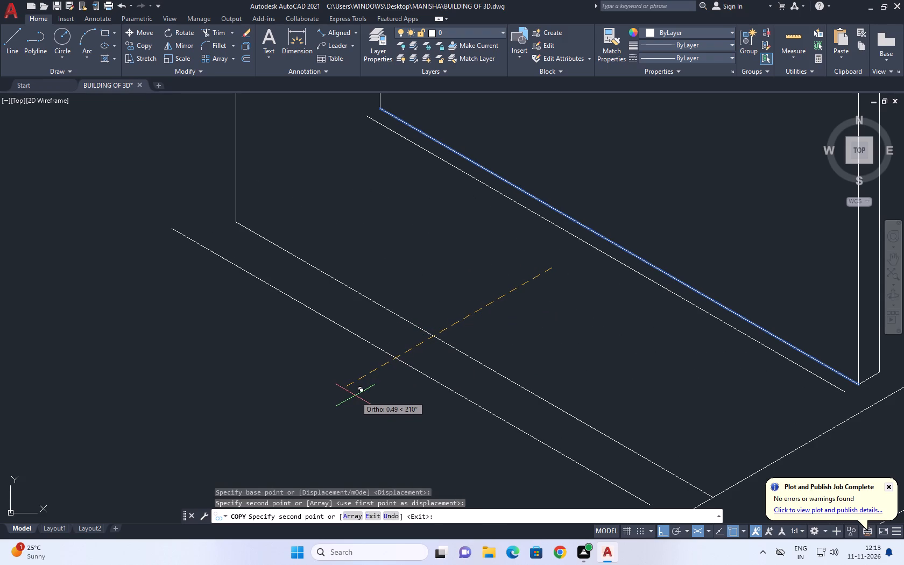
{"action": "scroll", "coordinate": [356, 395], "scroll_direction": "down", "scroll_amount": 2}
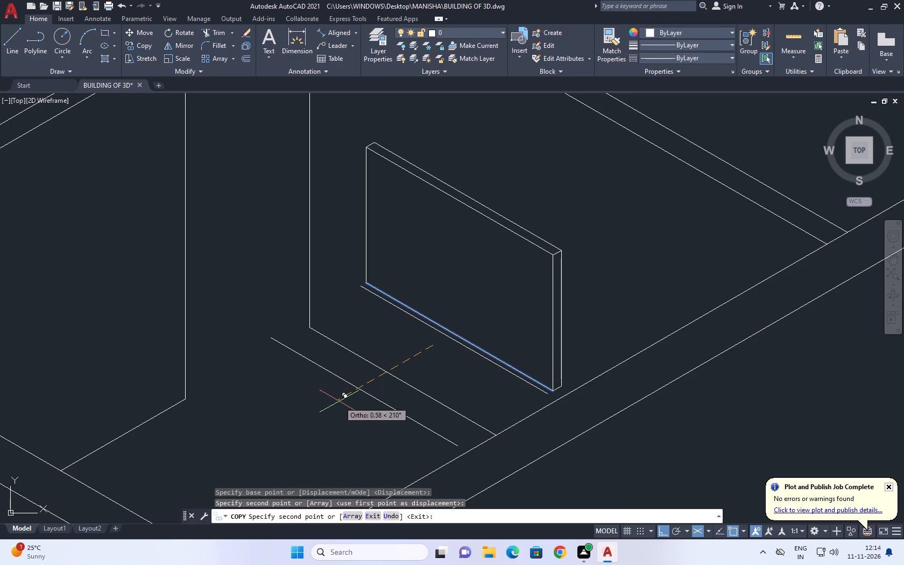
{"action": "left_click", "coordinate": [339, 401]}
{"action": "right_click", "coordinate": [593, 274]}
{"action": "left_click", "coordinate": [615, 289]}
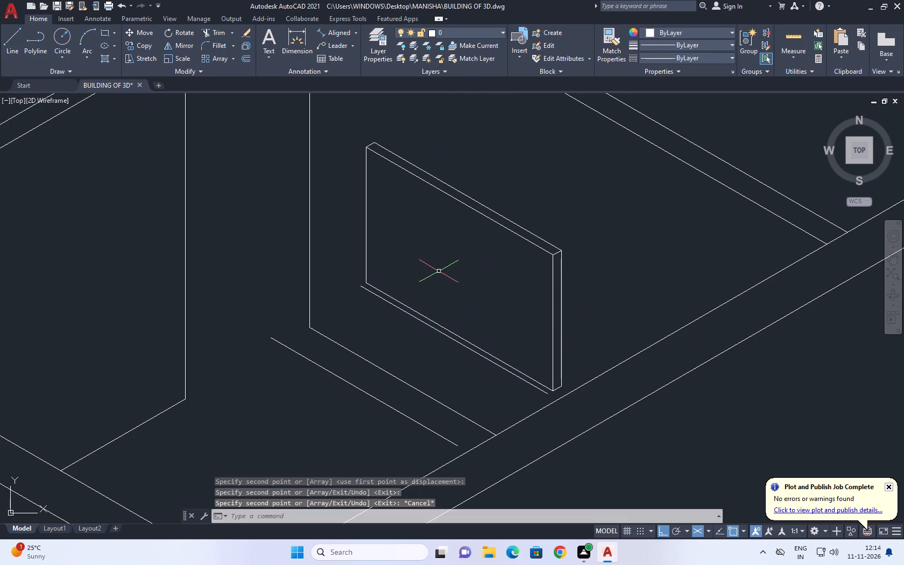
Switch to the right isoplane and draw a vertical line down from the panel's bottom front corner, past the nearer copied line.
{"action": "left_click", "coordinate": [4, 37]}
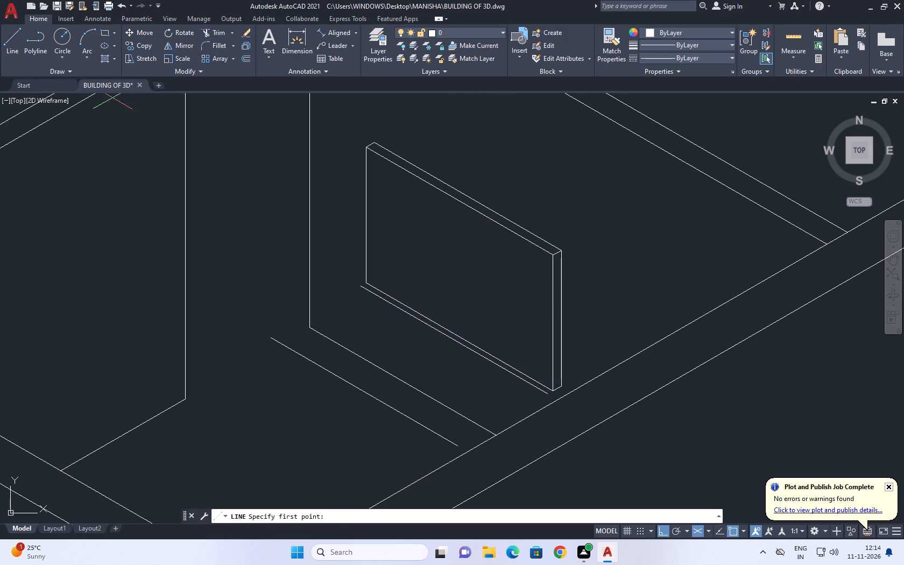
{"action": "middle_click_drag", "start_coordinate": [494, 225], "coordinate": [538, 213]}
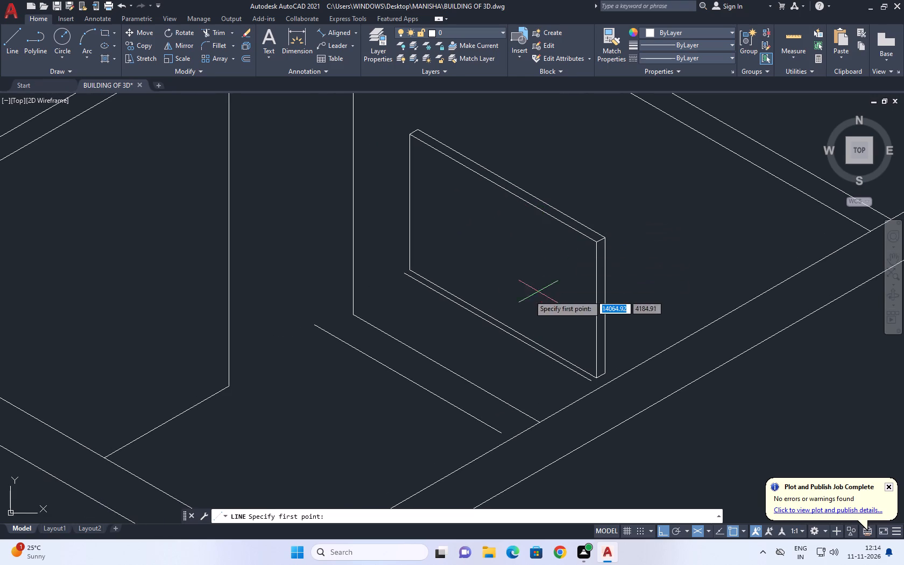
{"action": "scroll", "coordinate": [409, 278], "scroll_direction": "up", "scroll_amount": 2}
{"action": "left_click", "coordinate": [404, 260]}
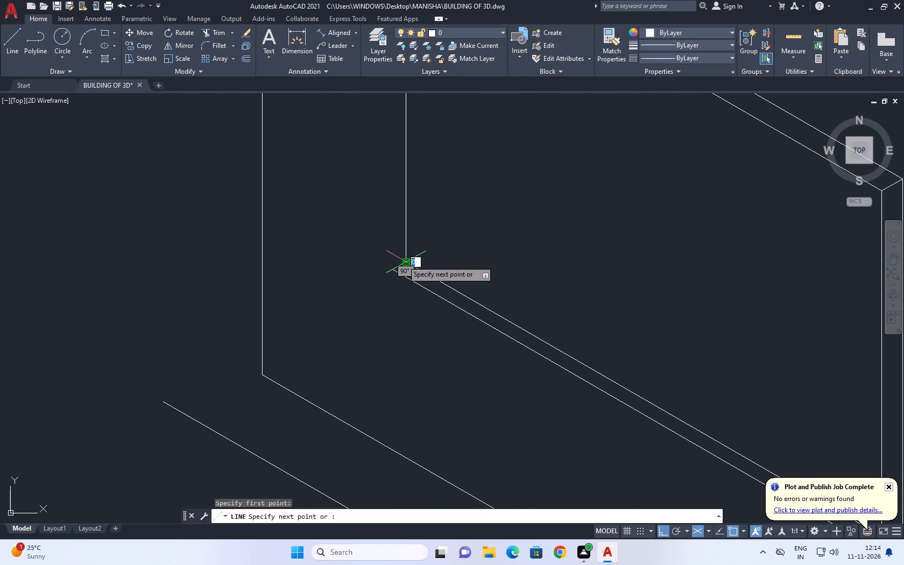
{"action": "left_click", "coordinate": [411, 326]}
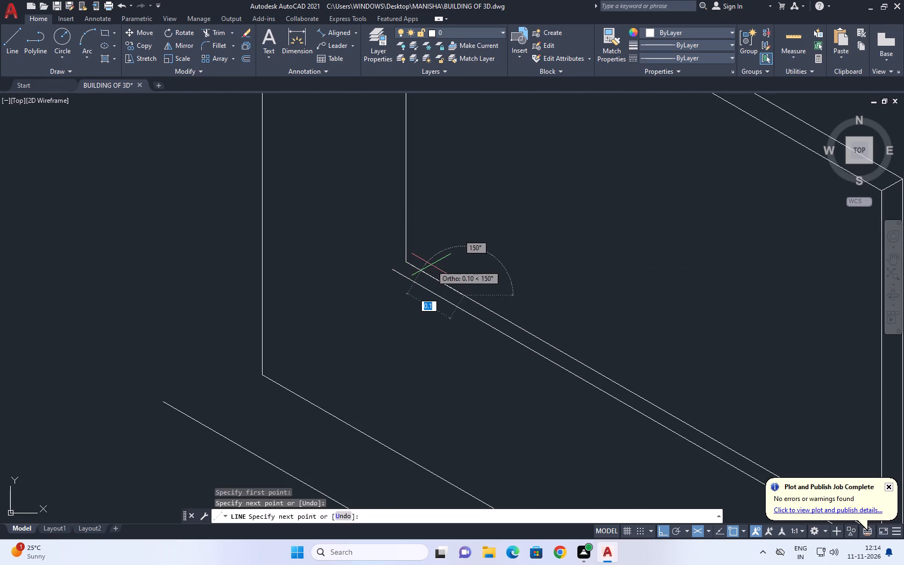
{"action": "key", "text": "ctrl+z"}
{"action": "key", "text": "F6"}
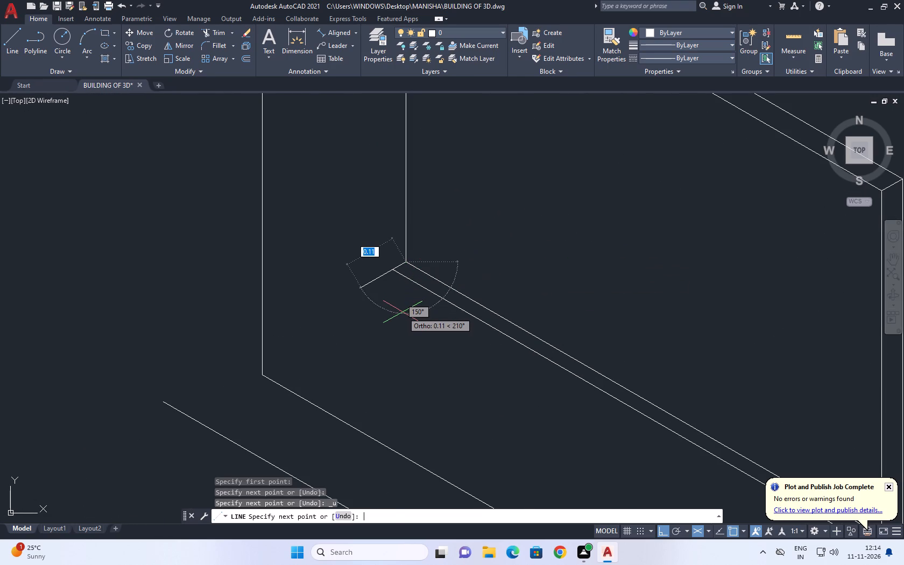
{"action": "key", "text": "F6"}
{"action": "key", "text": "F5"}
{"action": "left_click", "coordinate": [404, 329]}
{"action": "key", "text": "space"}
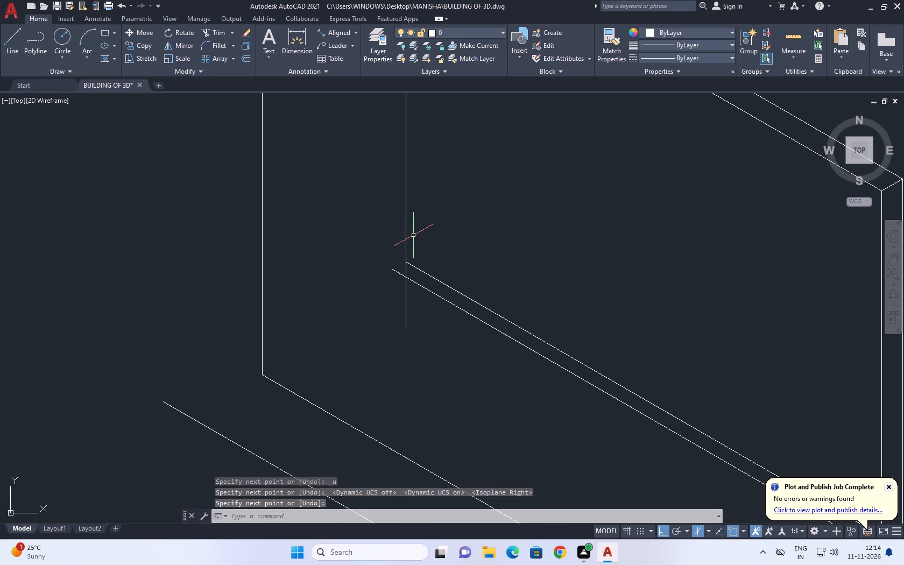
Trim the new vertical line below the nearer copied line, and that line's overhang beyond the vertical.
{"action": "type", "text": "RE"}
{"action": "scroll", "coordinate": [419, 292], "scroll_direction": "up", "scroll_amount": 1}
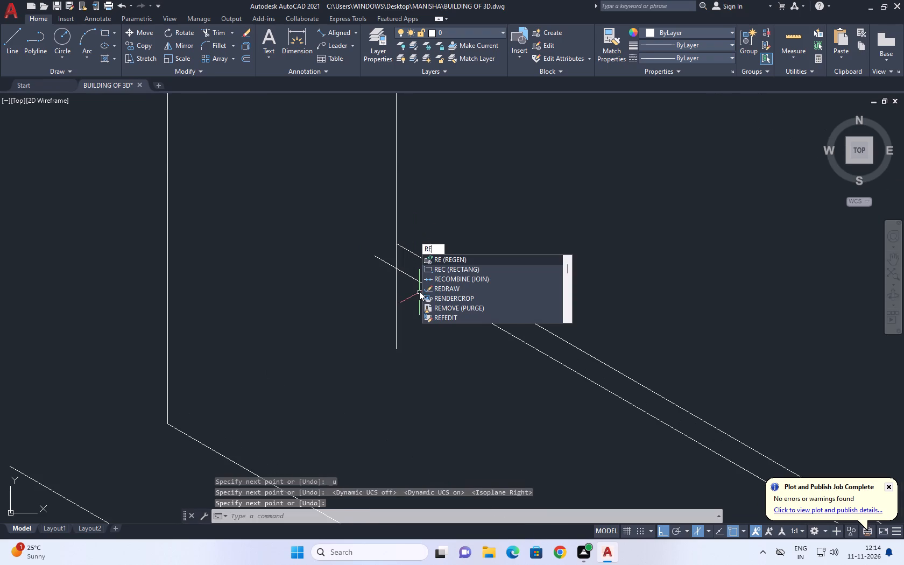
{"action": "key", "text": "Escape"}
{"action": "type", "text": "TR"}
{"action": "key", "text": "space"}
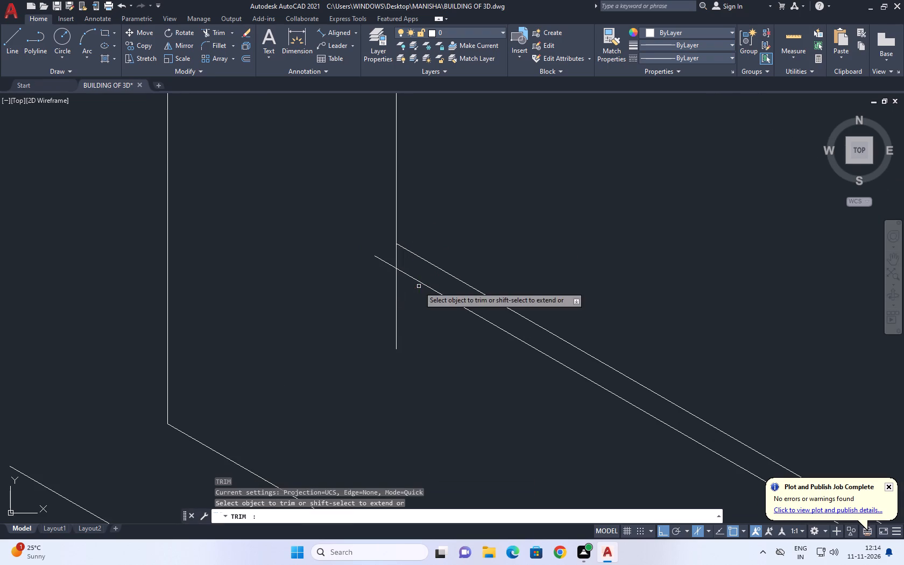
{"action": "left_click", "coordinate": [410, 317]}
{"action": "left_click", "coordinate": [391, 309]}
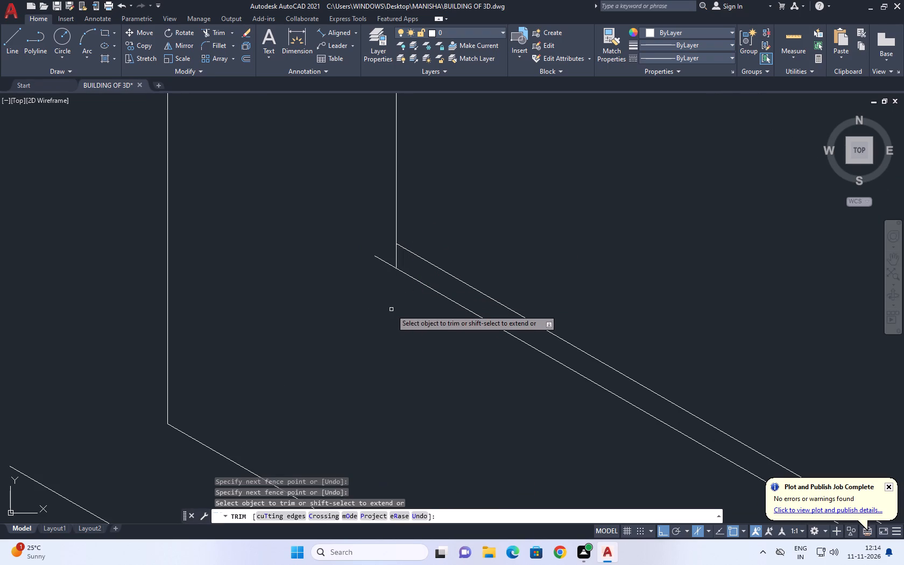
{"action": "left_click", "coordinate": [383, 263]}
{"action": "scroll", "coordinate": [422, 244], "scroll_direction": "down", "scroll_amount": 1}
{"action": "middle_click_drag", "start_coordinate": [504, 248], "coordinate": [462, 246]}
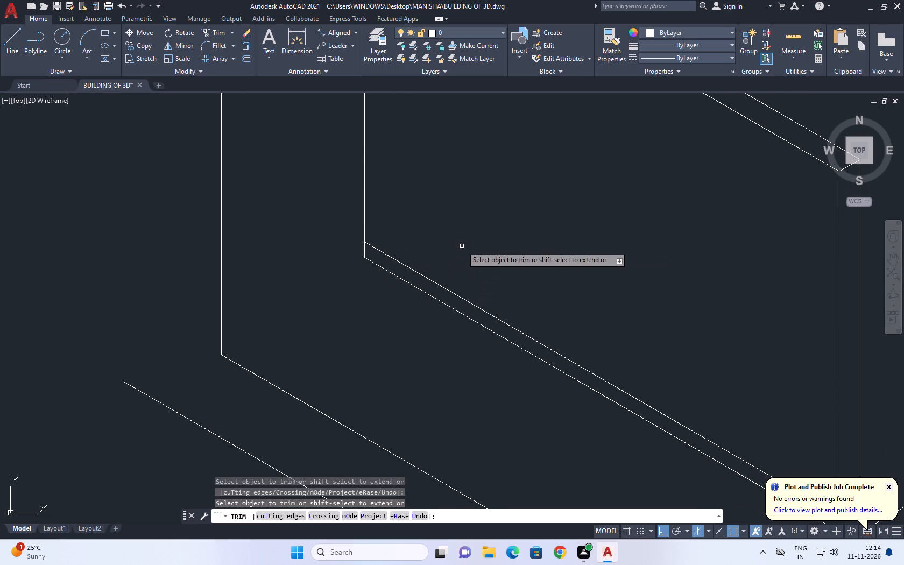
{"action": "key", "text": "Escape"}
Erase the partition's base line running behind the two copied lines.
{"action": "middle_click_drag", "start_coordinate": [520, 261], "coordinate": [513, 213]}
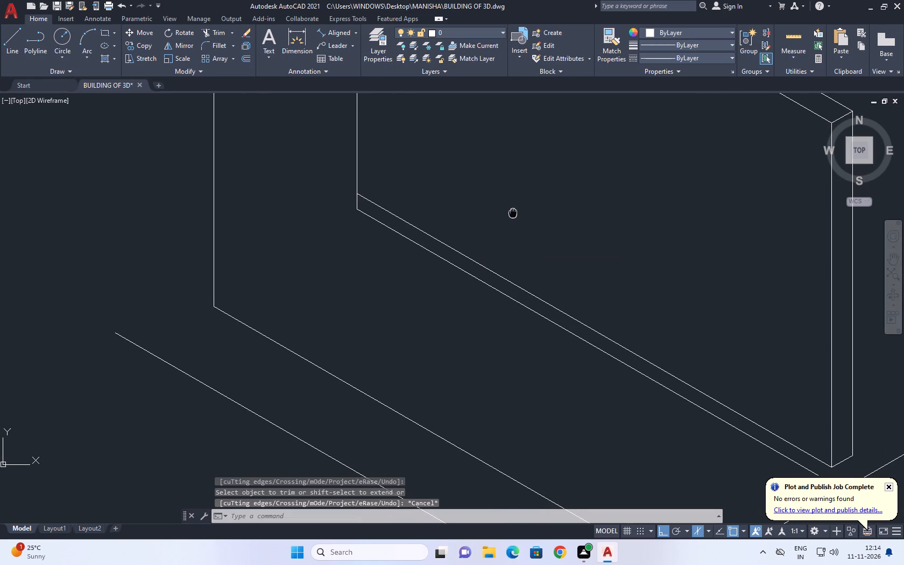
{"action": "middle_click_drag", "start_coordinate": [513, 213], "coordinate": [515, 215]}
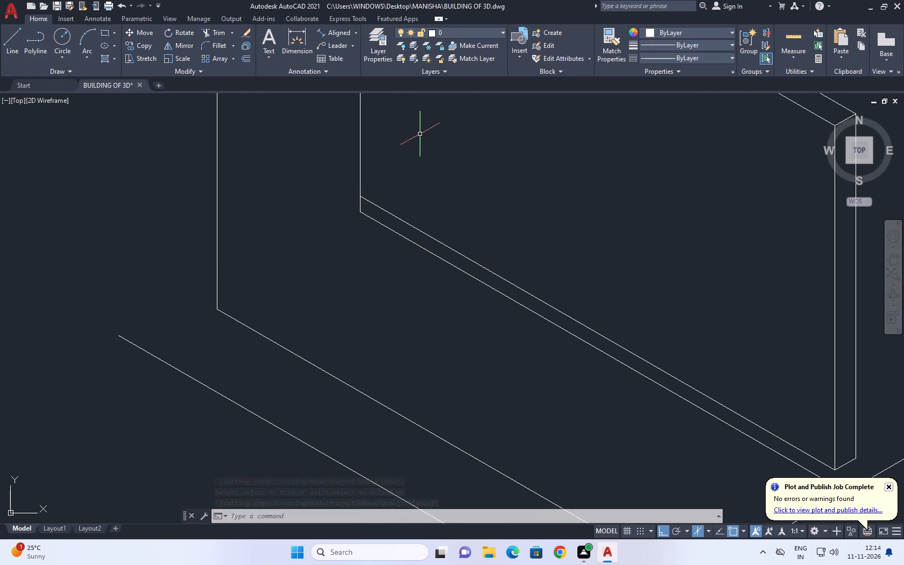
{"action": "middle_click_drag", "start_coordinate": [347, 266], "coordinate": [442, 253]}
{"action": "scroll", "coordinate": [308, 351], "scroll_direction": "down", "scroll_amount": 1}
{"action": "left_click", "coordinate": [359, 347]}
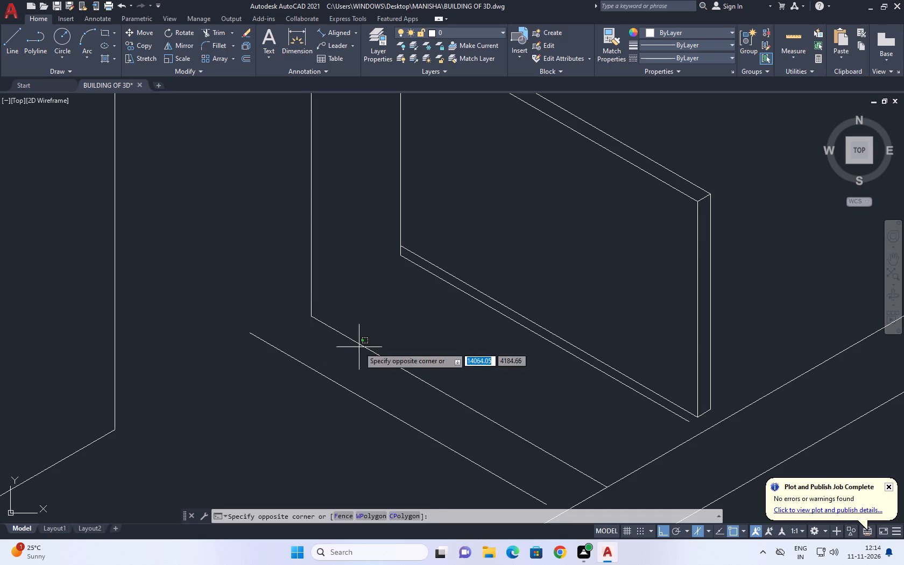
{"action": "left_click", "coordinate": [359, 333]}
{"action": "key", "text": "Delete"}
Draw a line from the trimmed corner below the panel along the 210° direction, past the end of the farther copied line.
{"action": "middle_click_drag", "start_coordinate": [348, 362], "coordinate": [374, 374]}
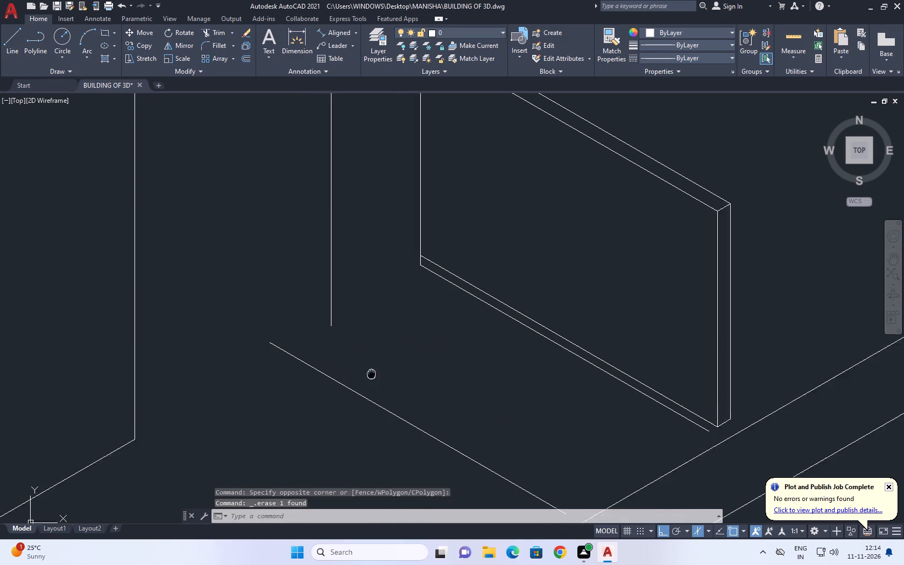
{"action": "middle_click_drag", "start_coordinate": [374, 374], "coordinate": [384, 376]}
{"action": "key", "text": "l"}
{"action": "key", "text": "space"}
{"action": "left_click", "coordinate": [434, 272]}
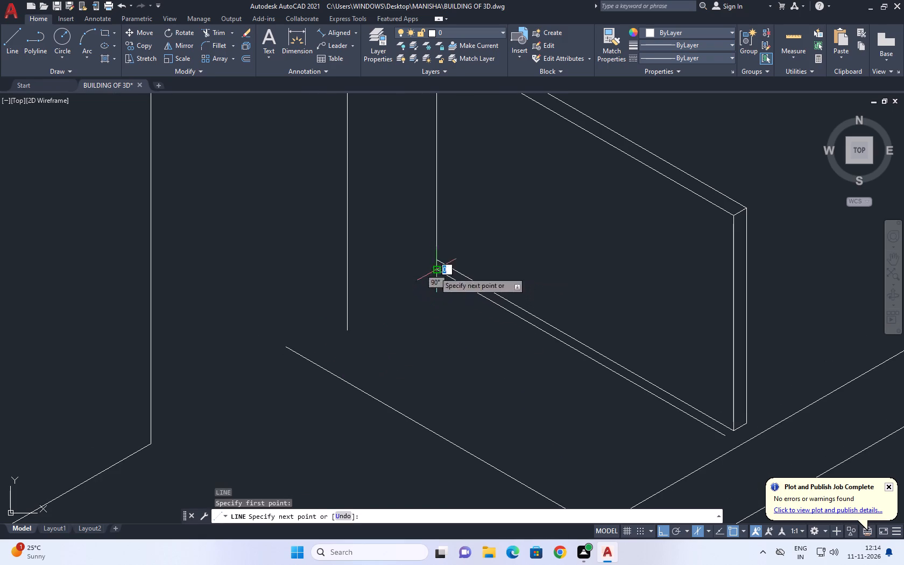
{"action": "left_click", "coordinate": [252, 399]}
{"action": "key", "text": "space"}
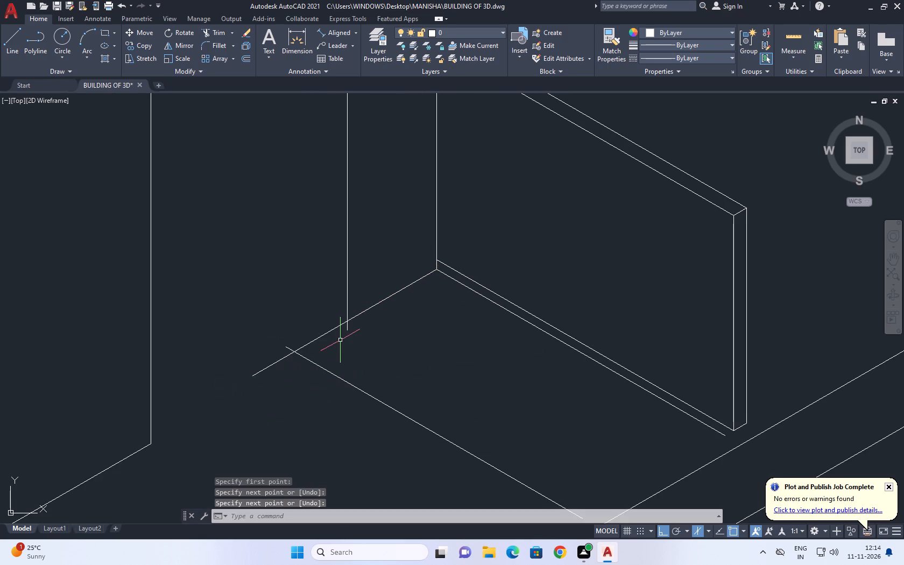
Trim the overhanging ends where the new line meets the farther copied line, and the partition's vertical edge below the new line.
{"action": "type", "text": "TR"}
{"action": "key", "text": "space"}
{"action": "scroll", "coordinate": [285, 368], "scroll_direction": "up", "scroll_amount": 2}
{"action": "scroll", "coordinate": [302, 322], "scroll_direction": "up", "scroll_amount": 2}
{"action": "left_click", "coordinate": [300, 303]}
{"action": "left_click_drag", "start_coordinate": [270, 404], "coordinate": [269, 409]}
{"action": "scroll", "coordinate": [299, 366], "scroll_direction": "down", "scroll_amount": 3}
{"action": "scroll", "coordinate": [416, 321], "scroll_direction": "down", "scroll_amount": 1}
{"action": "middle_click_drag", "start_coordinate": [415, 321], "coordinate": [448, 296]}
{"action": "scroll", "coordinate": [448, 296], "scroll_direction": "up", "scroll_amount": 1}
{"action": "left_click", "coordinate": [430, 292]}
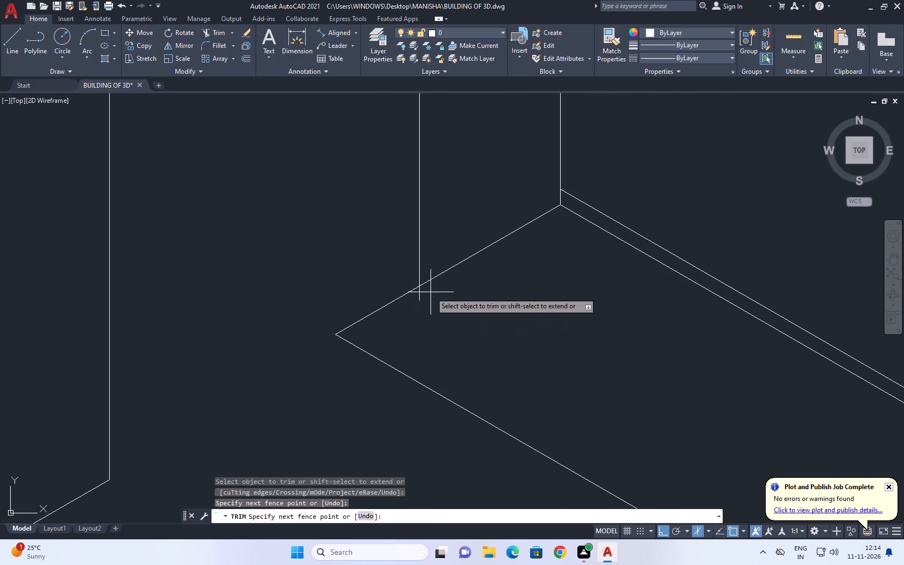
{"action": "left_click", "coordinate": [405, 302]}
{"action": "right_click", "coordinate": [368, 235]}
{"action": "left_click", "coordinate": [394, 252]}
Trim away the short vertical segment between the panel's bottom corner and the corner of the outline below it.
{"action": "scroll", "coordinate": [397, 253], "scroll_direction": "down", "scroll_amount": 2}
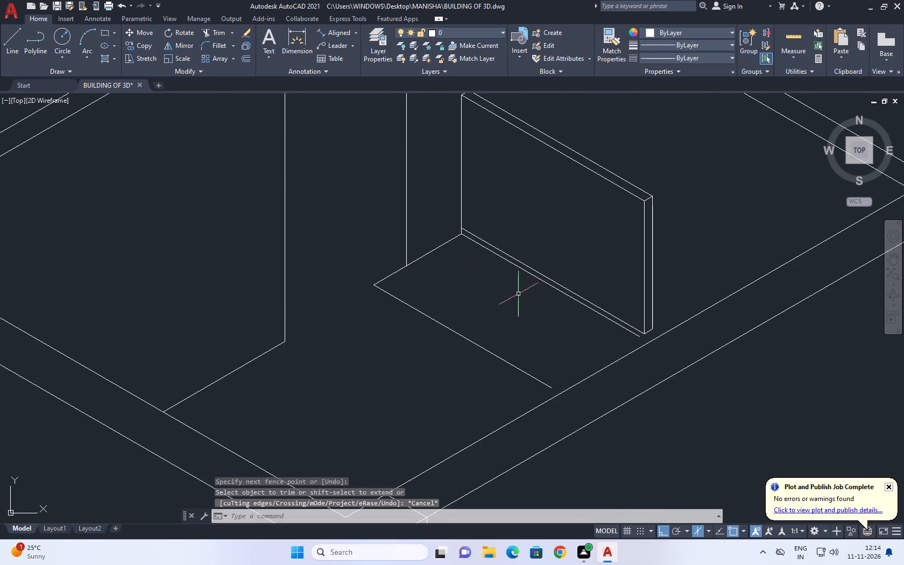
{"action": "middle_click_drag", "start_coordinate": [533, 326], "coordinate": [524, 354]}
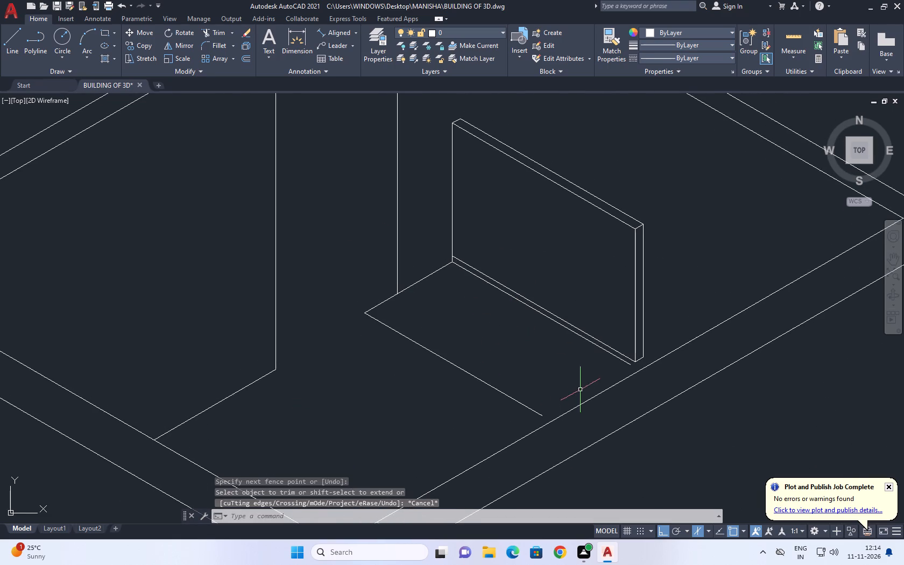
{"action": "middle_click_drag", "start_coordinate": [547, 387], "coordinate": [528, 387]}
{"action": "scroll", "coordinate": [538, 400], "scroll_direction": "up", "scroll_amount": 1}
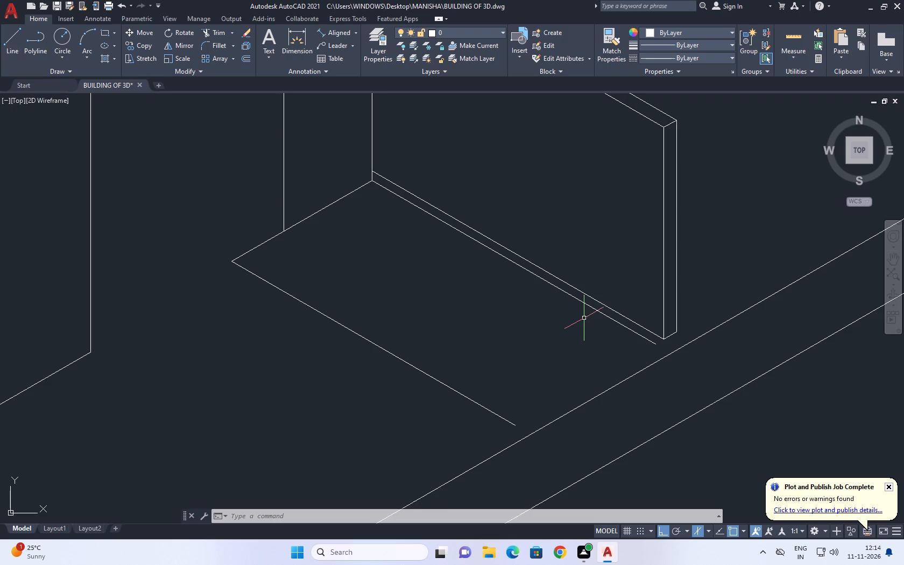
{"action": "left_click", "coordinate": [214, 37]}
{"action": "scroll", "coordinate": [372, 173], "scroll_direction": "up", "scroll_amount": 5}
{"action": "left_click", "coordinate": [376, 205]}
{"action": "left_click", "coordinate": [325, 181]}
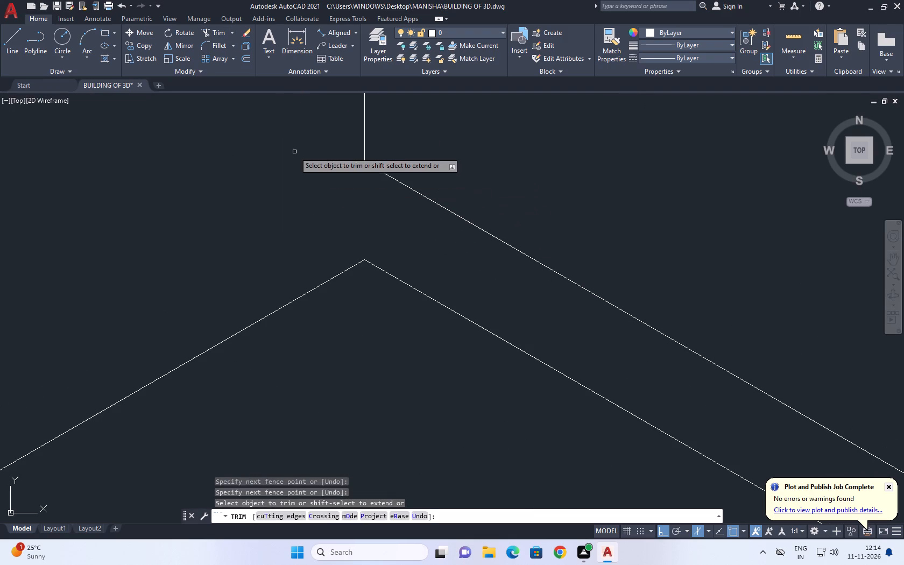
Move the front room's thin wall panel straight up, away from the flat outline beneath it.
{"action": "right_click", "coordinate": [294, 152]}
{"action": "left_click", "coordinate": [334, 173]}
{"action": "scroll", "coordinate": [310, 184], "scroll_direction": "down", "scroll_amount": 3}
{"action": "middle_click_drag", "start_coordinate": [347, 263], "coordinate": [395, 215]}
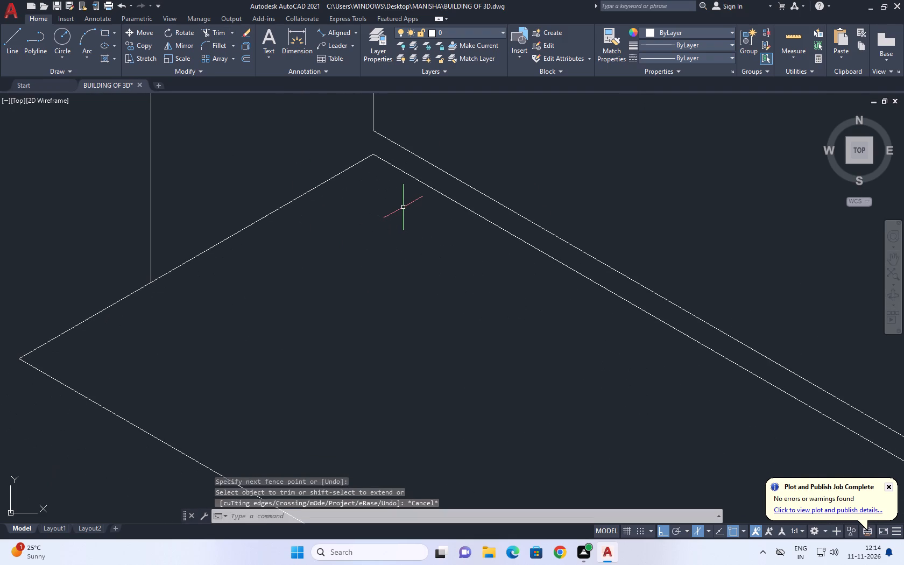
{"action": "scroll", "coordinate": [409, 254], "scroll_direction": "down", "scroll_amount": 1}
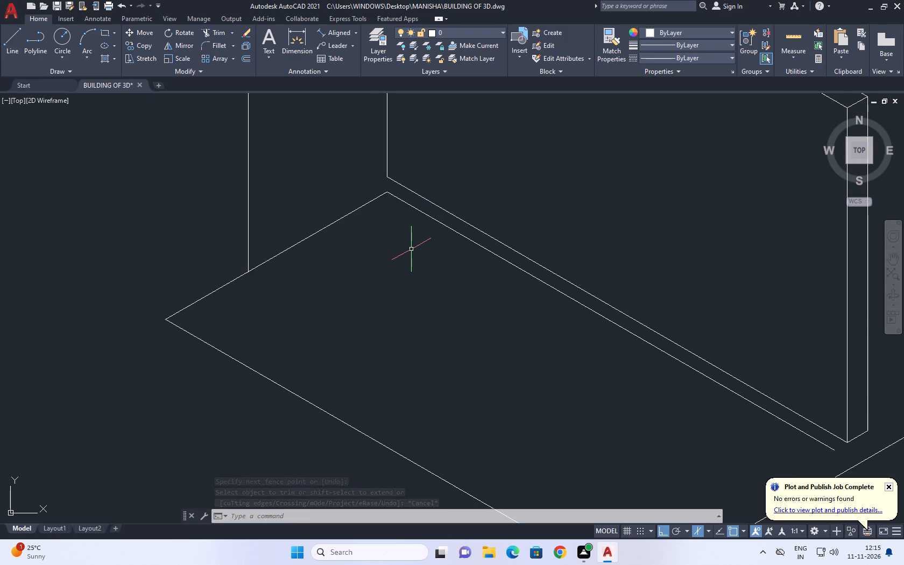
{"action": "scroll", "coordinate": [412, 249], "scroll_direction": "up", "scroll_amount": 1}
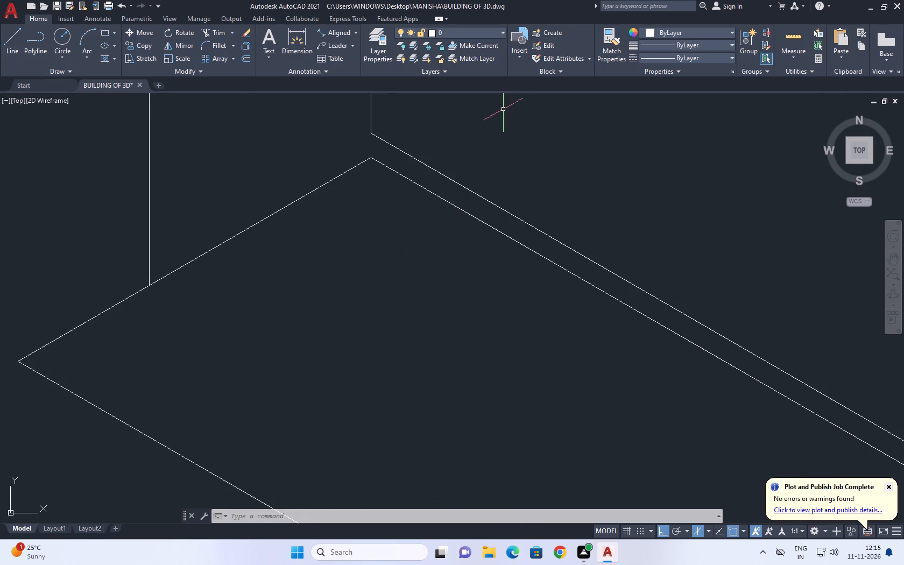
{"action": "scroll", "coordinate": [424, 180], "scroll_direction": "down", "scroll_amount": 4}
{"action": "middle_click_drag", "start_coordinate": [441, 226], "coordinate": [498, 240]}
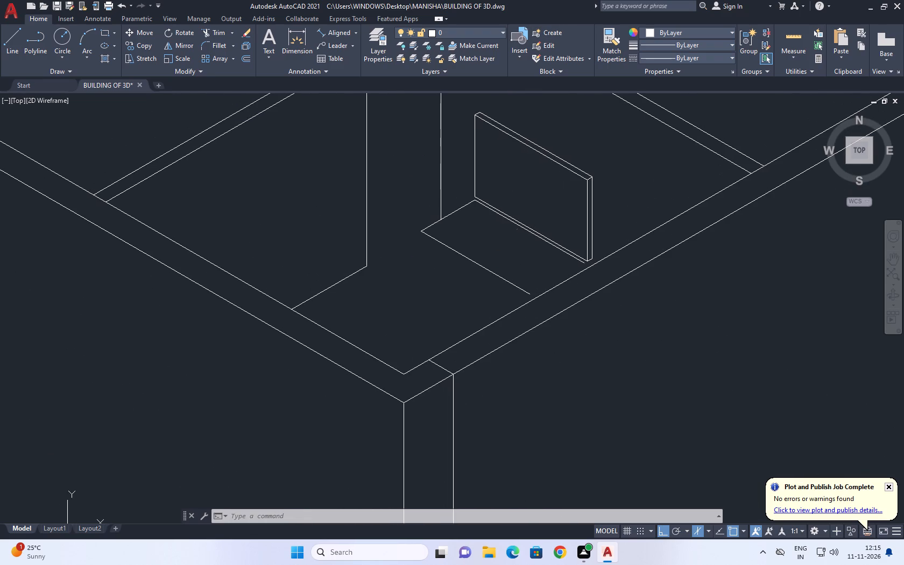
{"action": "scroll", "coordinate": [514, 258], "scroll_direction": "down", "scroll_amount": 1}
{"action": "scroll", "coordinate": [476, 149], "scroll_direction": "up", "scroll_amount": 1}
{"action": "left_click_drag", "start_coordinate": [476, 163], "coordinate": [482, 167]}
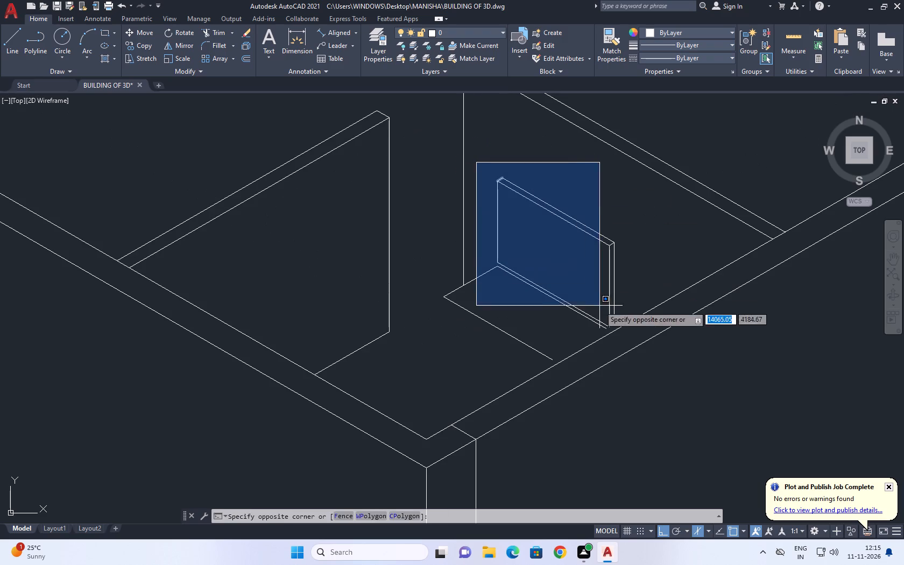
{"action": "left_click", "coordinate": [632, 328]}
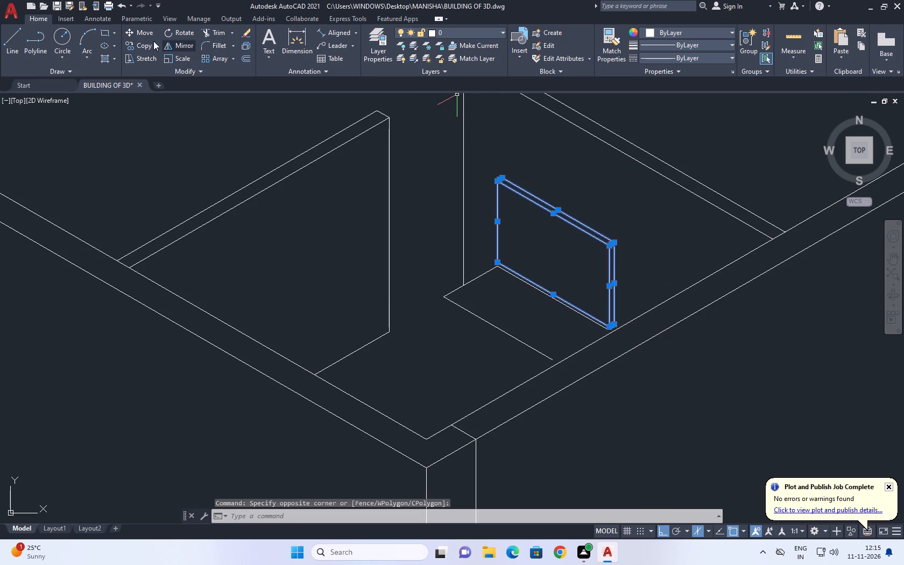
{"action": "left_click", "coordinate": [142, 32]}
{"action": "scroll", "coordinate": [556, 189], "scroll_direction": "up", "scroll_amount": 1}
{"action": "left_click", "coordinate": [558, 192]}
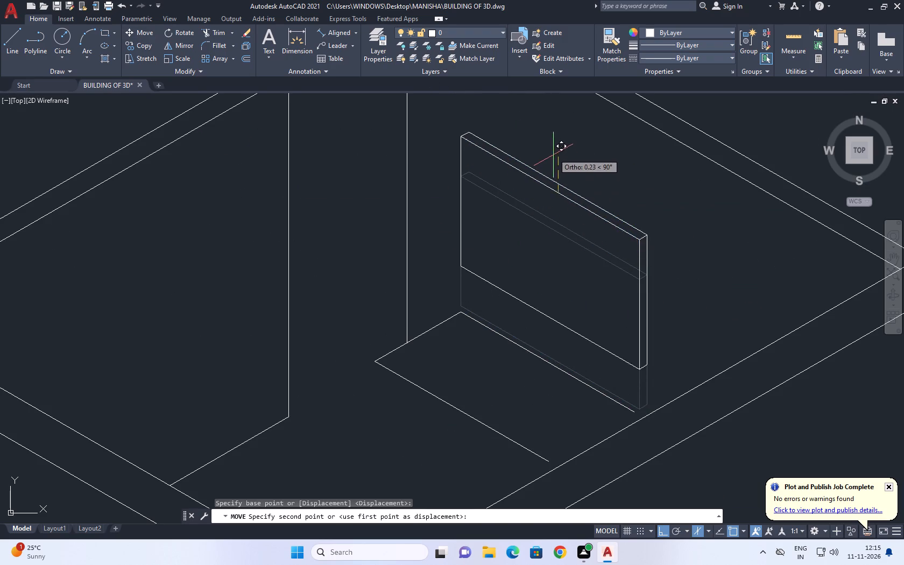
{"action": "left_click", "coordinate": [551, 145]}
Move the flat outline's three lines straight up about 0.29, so its back corner sits just below the raised panel.
{"action": "scroll", "coordinate": [490, 335], "scroll_direction": "up", "scroll_amount": 1}
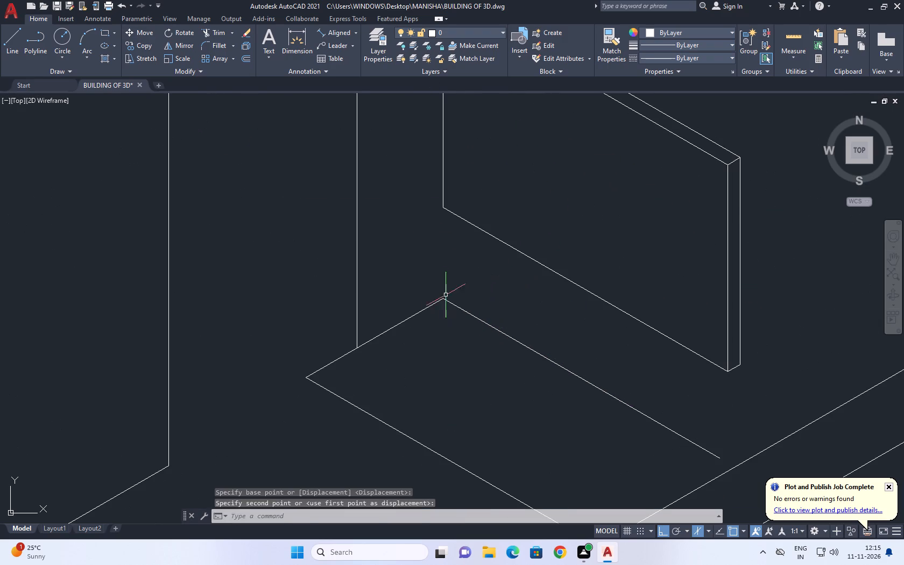
{"action": "left_click", "coordinate": [446, 293]}
{"action": "left_click", "coordinate": [413, 316]}
{"action": "middle_click_drag", "start_coordinate": [560, 344], "coordinate": [527, 232]}
{"action": "left_click", "coordinate": [474, 341]}
{"action": "left_click", "coordinate": [428, 371]}
{"action": "scroll", "coordinate": [489, 300], "scroll_direction": "down", "scroll_amount": 1}
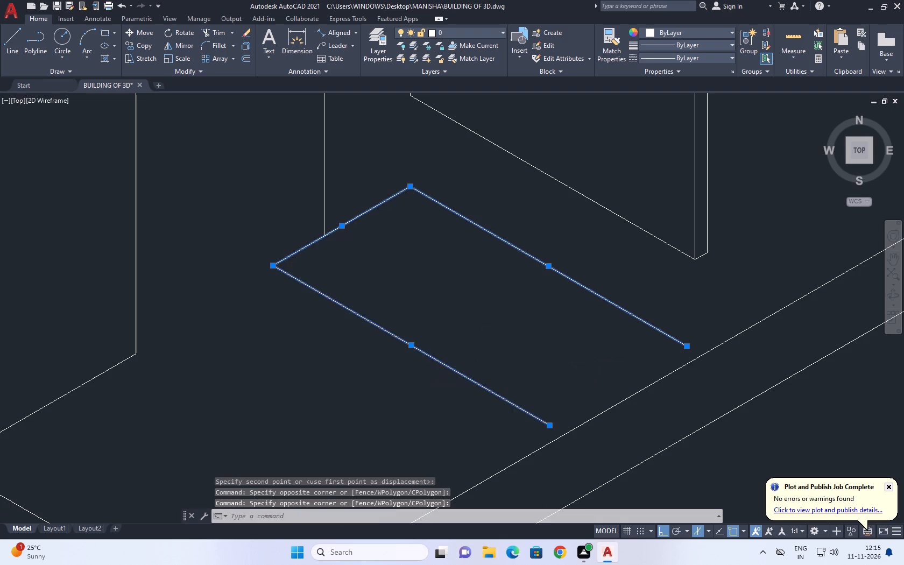
{"action": "scroll", "coordinate": [489, 300], "scroll_direction": "down", "scroll_amount": 1}
{"action": "middle_click_drag", "start_coordinate": [439, 279], "coordinate": [460, 312]}
{"action": "middle_click_drag", "start_coordinate": [393, 240], "coordinate": [426, 292]}
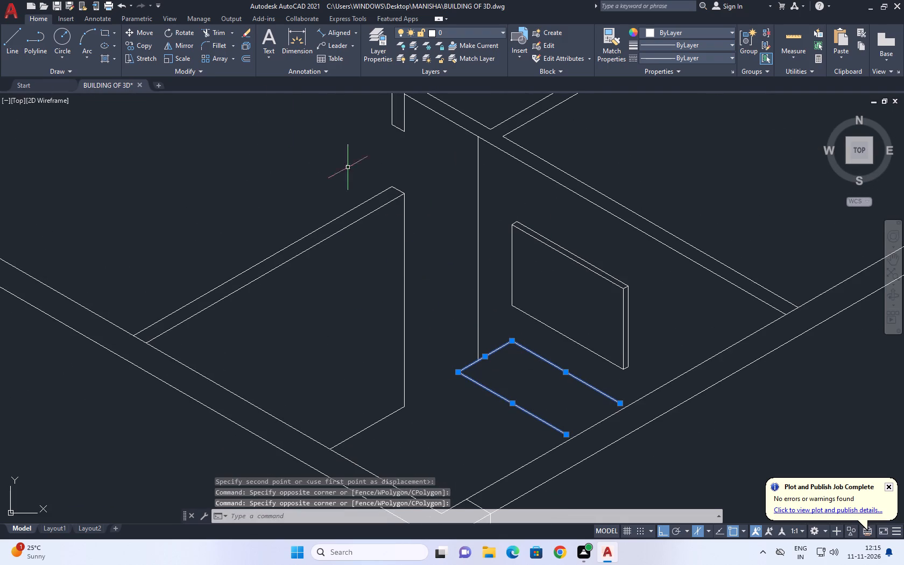
{"action": "left_click", "coordinate": [142, 32]}
{"action": "scroll", "coordinate": [557, 351], "scroll_direction": "up", "scroll_amount": 1}
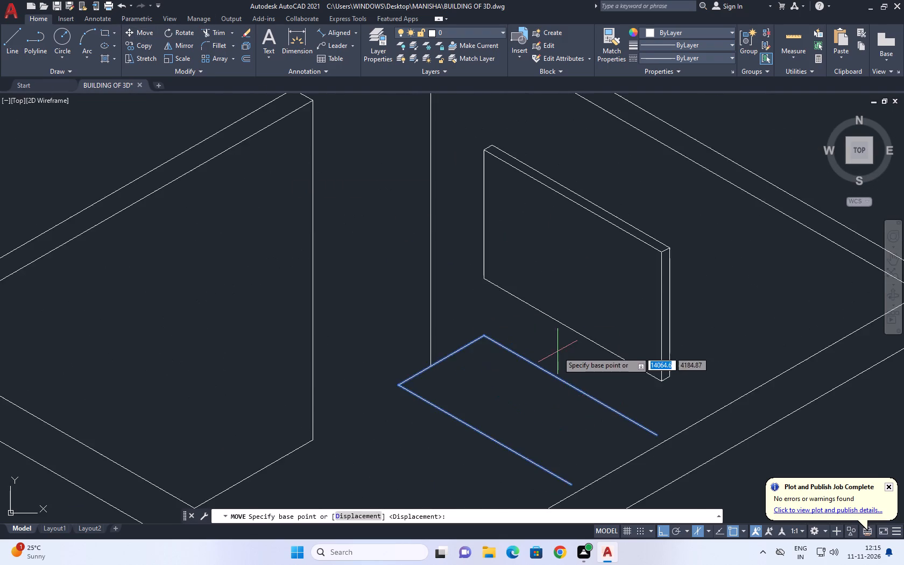
{"action": "scroll", "coordinate": [557, 351], "scroll_direction": "up", "scroll_amount": 1}
{"action": "left_click", "coordinate": [575, 352]}
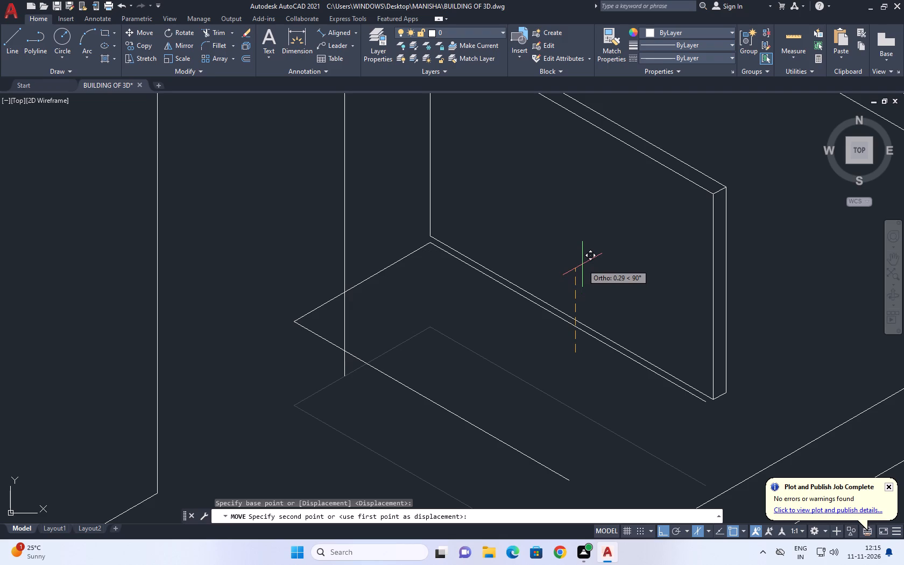
{"action": "left_click", "coordinate": [582, 264]}
Trim the partition's vertical edge where it runs inside and below the flat outline.
{"action": "middle_click_drag", "start_coordinate": [420, 345], "coordinate": [622, 393]}
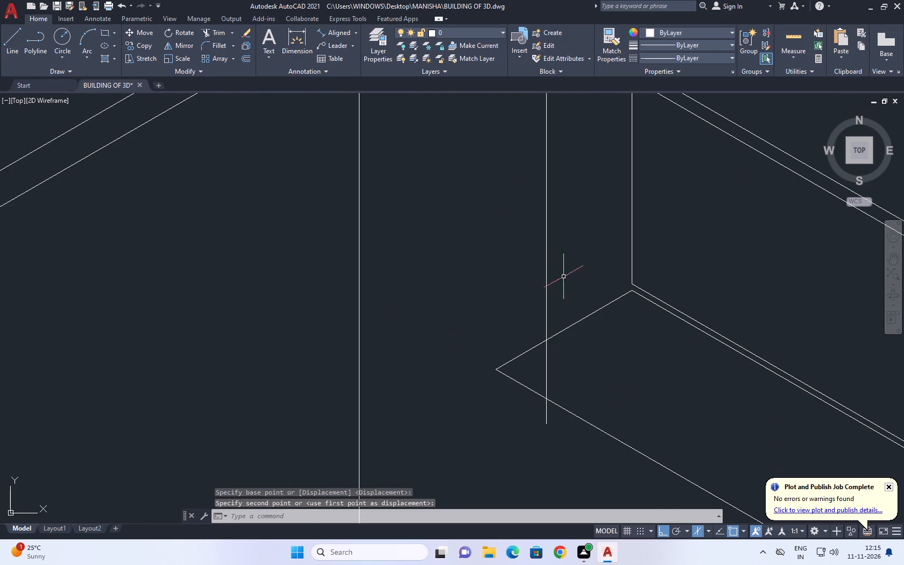
{"action": "left_click", "coordinate": [219, 30]}
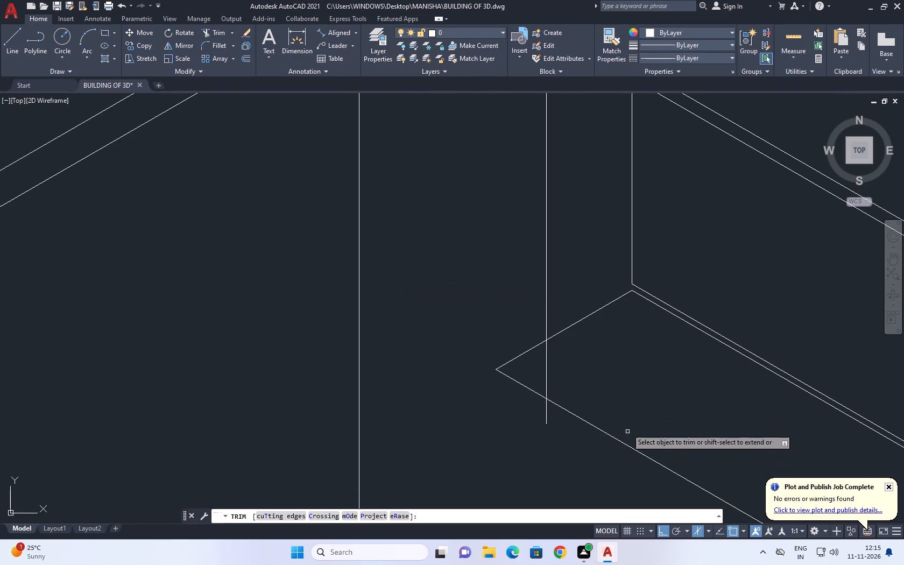
{"action": "left_click", "coordinate": [546, 371]}
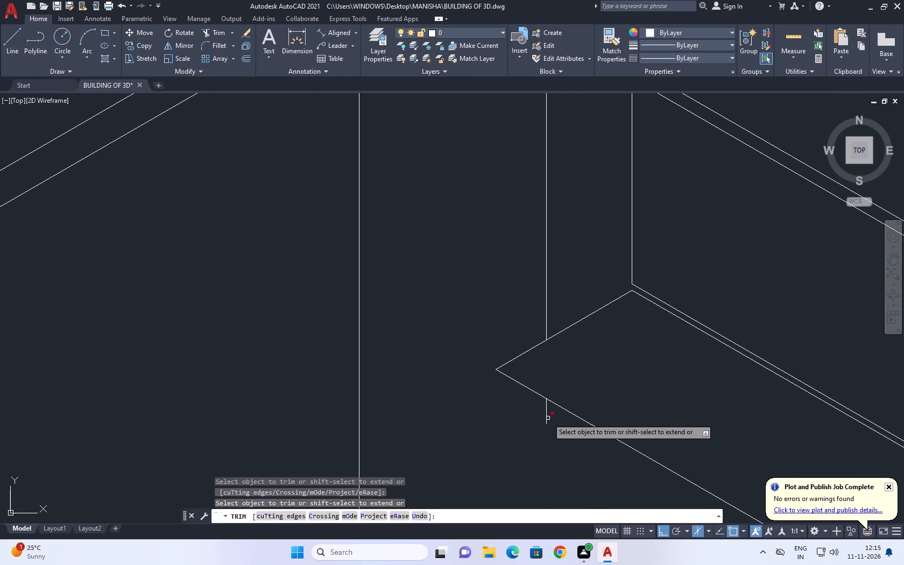
{"action": "left_click", "coordinate": [543, 416]}
{"action": "left_click", "coordinate": [552, 418]}
{"action": "right_click", "coordinate": [587, 376]}
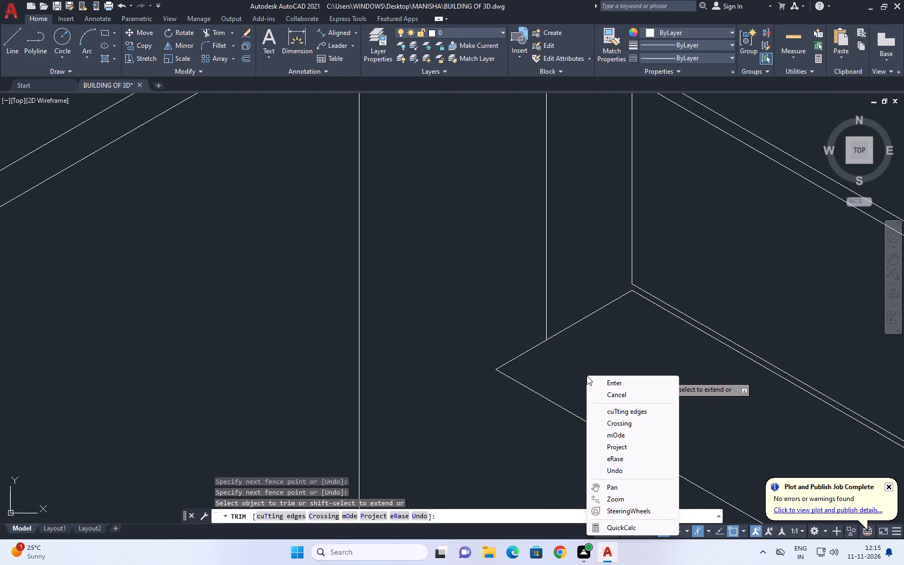
{"action": "left_click", "coordinate": [610, 396]}
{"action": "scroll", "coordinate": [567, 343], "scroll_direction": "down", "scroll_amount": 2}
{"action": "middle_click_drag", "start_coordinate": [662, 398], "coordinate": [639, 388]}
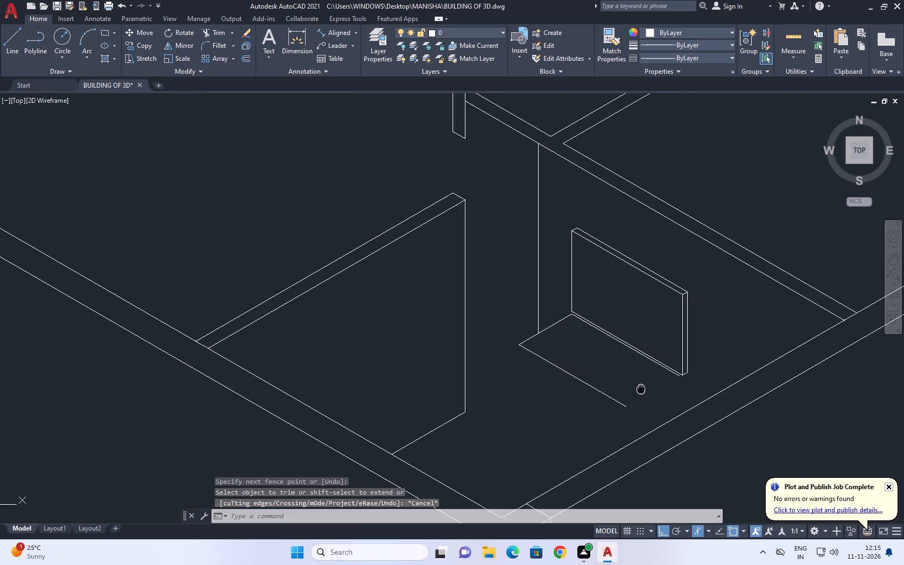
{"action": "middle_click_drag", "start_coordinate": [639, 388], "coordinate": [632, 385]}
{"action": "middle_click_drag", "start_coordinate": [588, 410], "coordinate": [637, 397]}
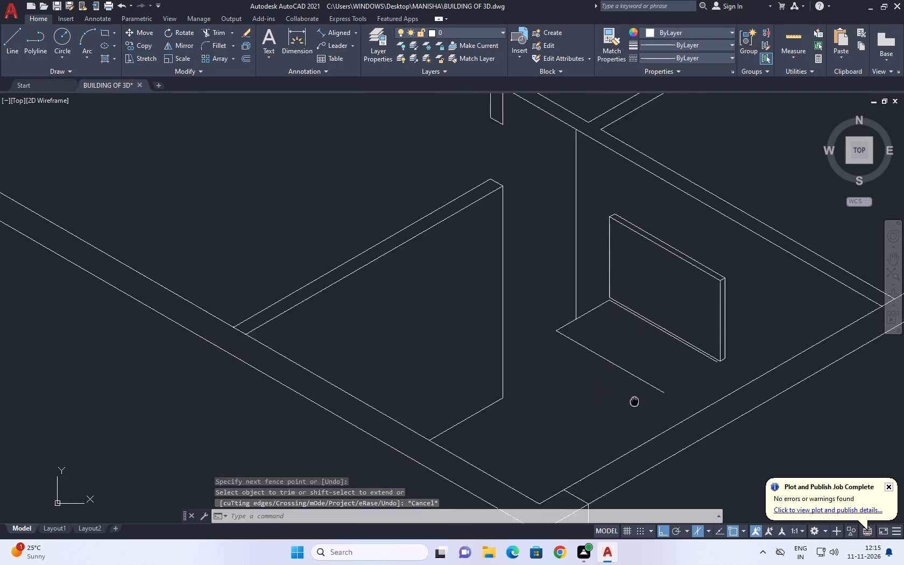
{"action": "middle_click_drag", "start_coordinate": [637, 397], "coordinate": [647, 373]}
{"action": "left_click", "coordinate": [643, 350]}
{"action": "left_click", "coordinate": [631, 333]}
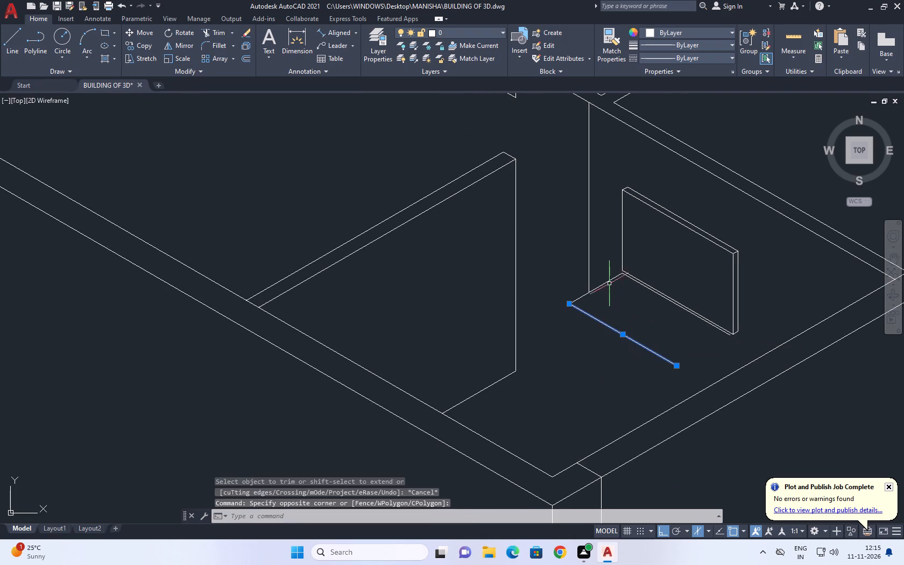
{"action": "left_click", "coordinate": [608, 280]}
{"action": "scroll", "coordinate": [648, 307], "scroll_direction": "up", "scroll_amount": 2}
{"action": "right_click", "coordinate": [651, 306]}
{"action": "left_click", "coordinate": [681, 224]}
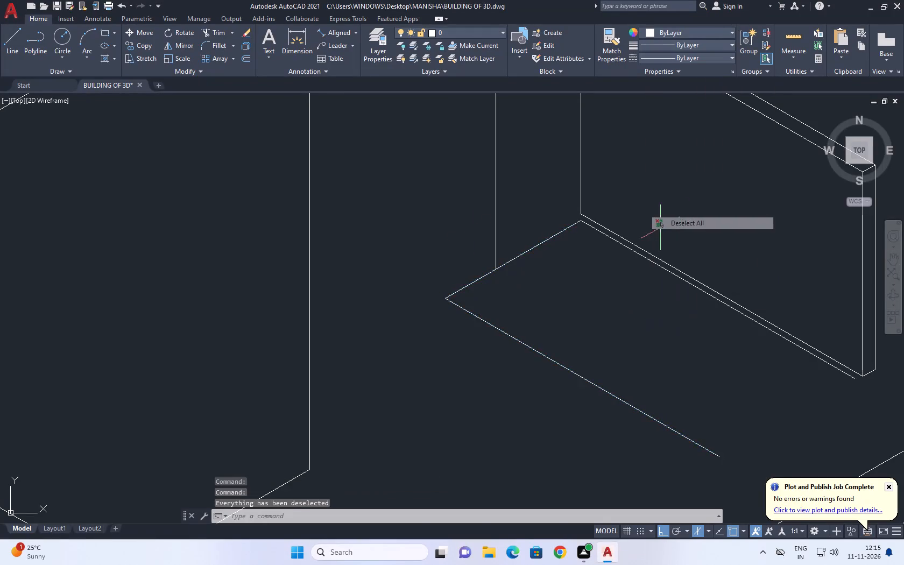
Draw a short vertical line down from the near bottom corner of the thin wall panel's front face.
{"action": "scroll", "coordinate": [469, 232], "scroll_direction": "down", "scroll_amount": 2}
{"action": "middle_click_drag", "start_coordinate": [561, 256], "coordinate": [539, 256]}
{"action": "left_click_drag", "start_coordinate": [10, 38], "coordinate": [16, 53]}
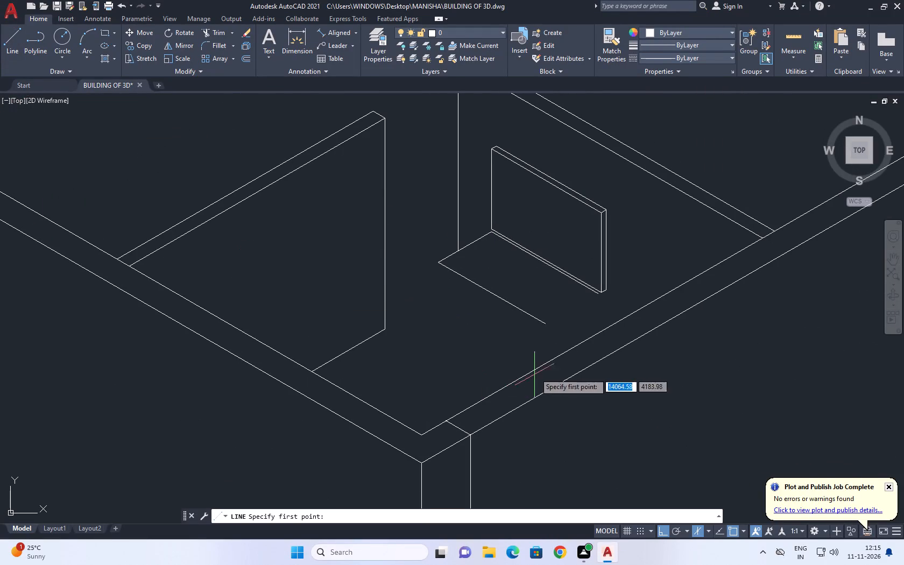
{"action": "scroll", "coordinate": [593, 335], "scroll_direction": "up", "scroll_amount": 4}
{"action": "left_click", "coordinate": [674, 215]}
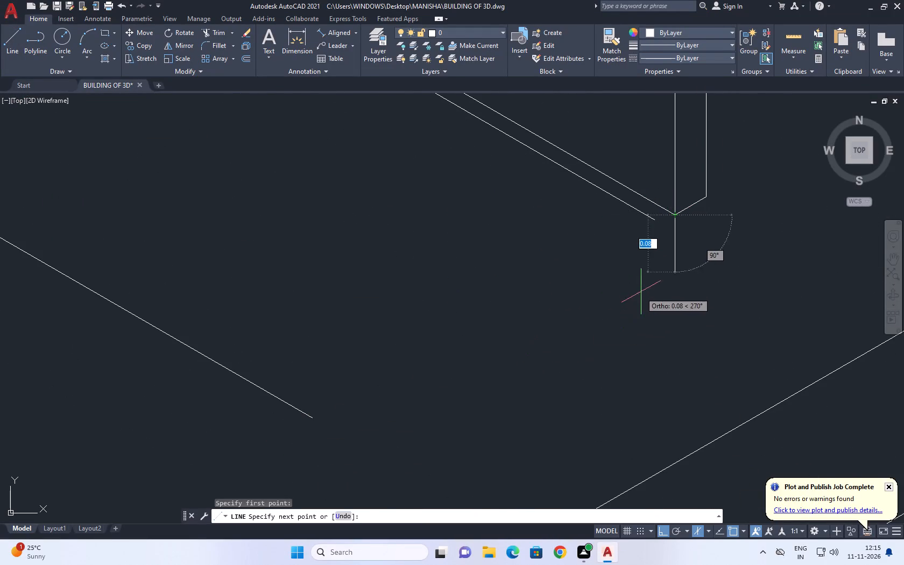
{"action": "middle_click_drag", "start_coordinate": [643, 287], "coordinate": [647, 307]}
{"action": "left_click_drag", "start_coordinate": [677, 287], "coordinate": [677, 292]}
{"action": "right_click", "coordinate": [670, 285]}
{"action": "left_click", "coordinate": [690, 300]}
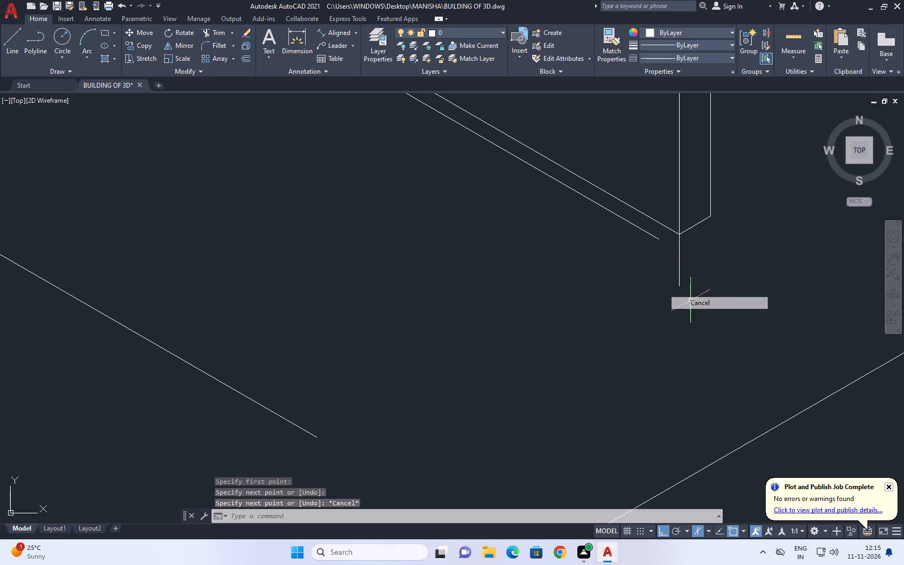
Move the panel, the flat outline and the short vertical line together onto the adjacent outer wall, with Isoplane Left, so they overlap it.
{"action": "scroll", "coordinate": [651, 252], "scroll_direction": "up", "scroll_amount": 1}
{"action": "middle_click_drag", "start_coordinate": [665, 238], "coordinate": [668, 338]}
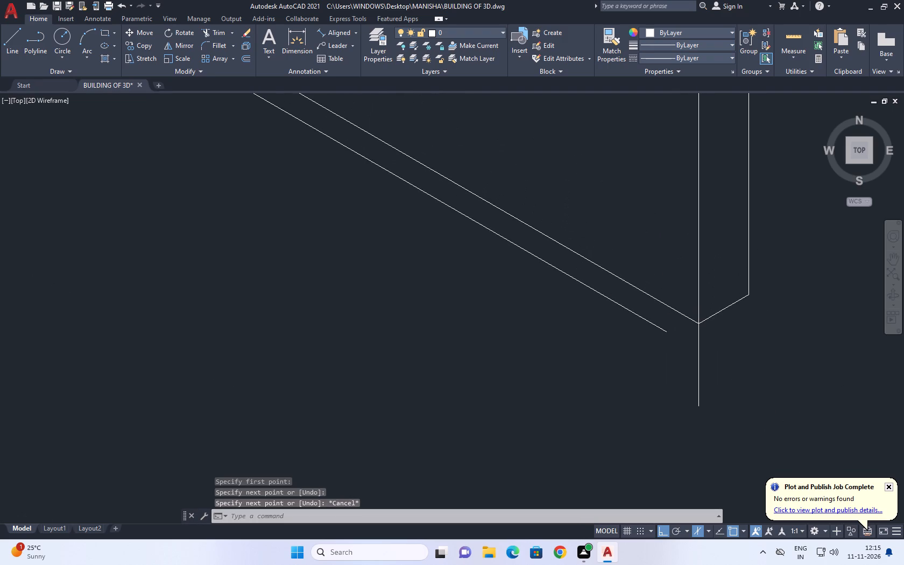
{"action": "scroll", "coordinate": [660, 348], "scroll_direction": "down", "scroll_amount": 5}
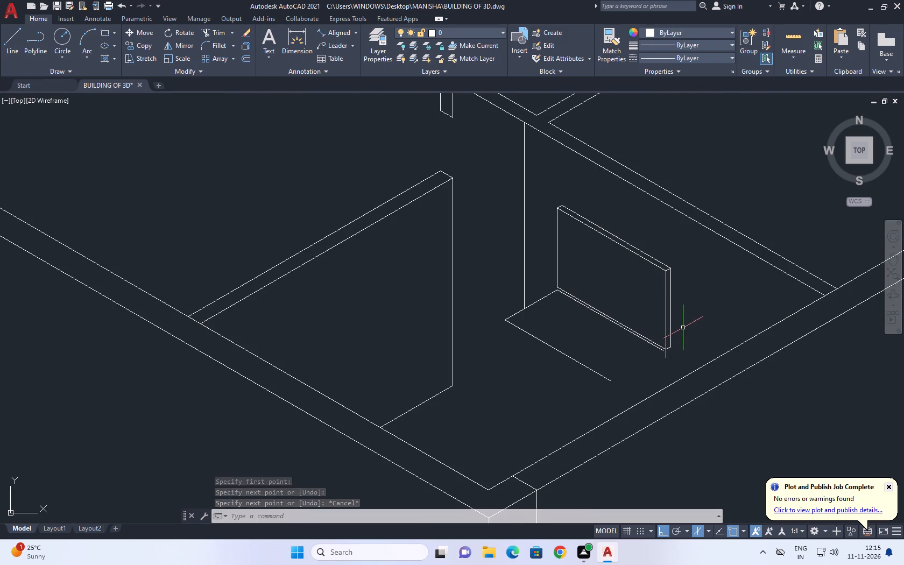
{"action": "middle_click_drag", "start_coordinate": [683, 328], "coordinate": [691, 356]}
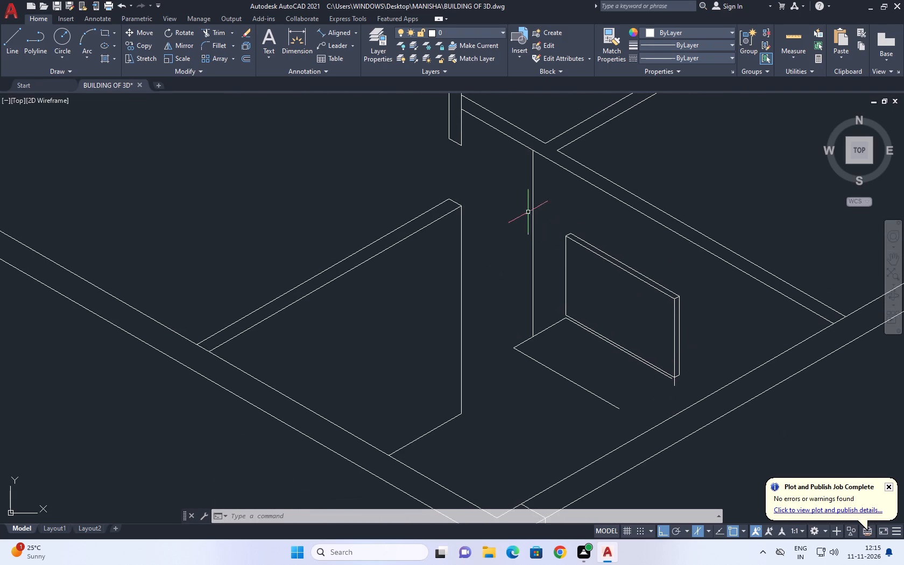
{"action": "left_click", "coordinate": [485, 206]}
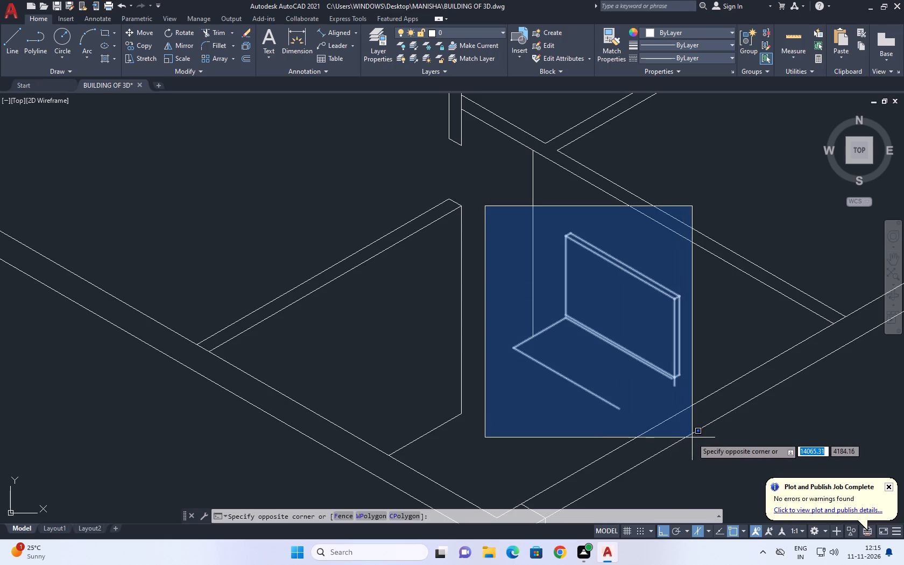
{"action": "left_click", "coordinate": [695, 434]}
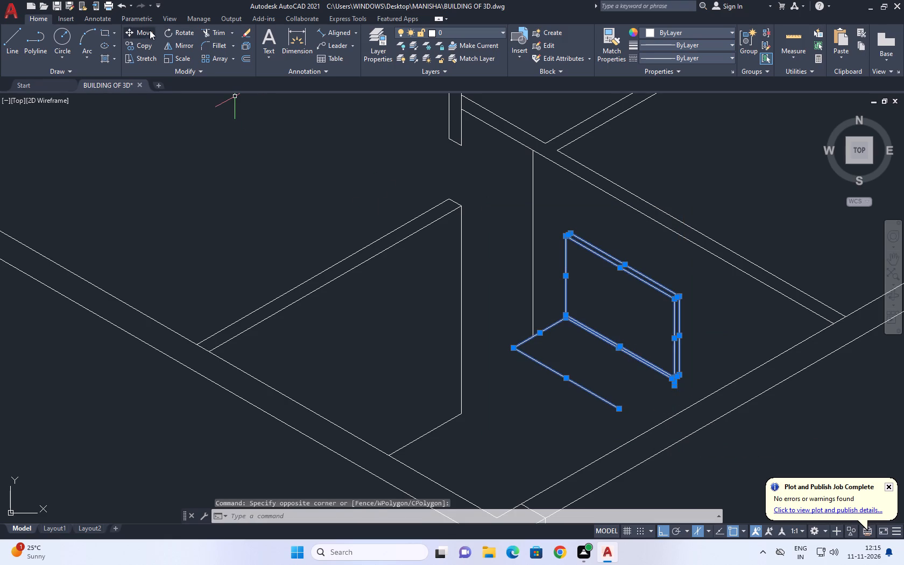
{"action": "left_click", "coordinate": [150, 30]}
{"action": "scroll", "coordinate": [663, 379], "scroll_direction": "up", "scroll_amount": 3}
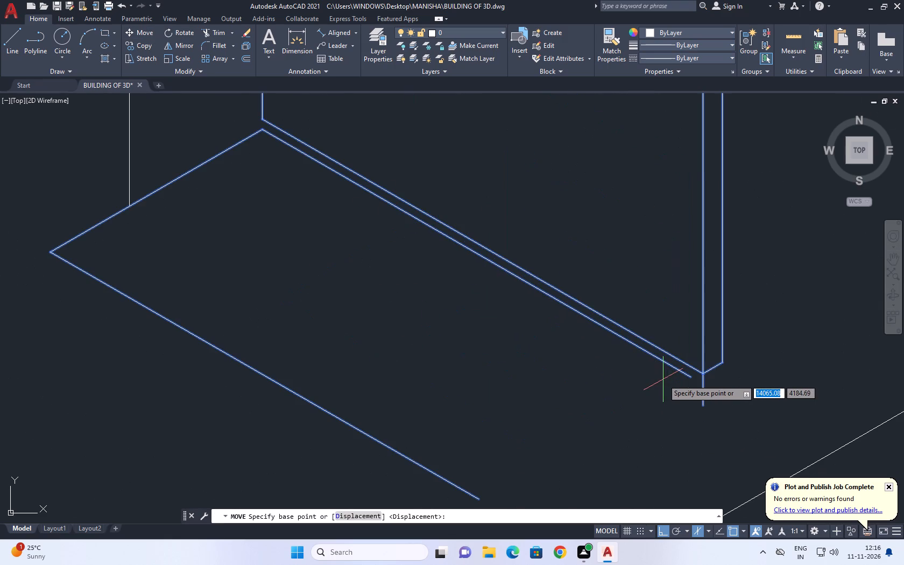
{"action": "scroll", "coordinate": [654, 412], "scroll_direction": "down", "scroll_amount": 1}
{"action": "left_click", "coordinate": [654, 412]}
{"action": "scroll", "coordinate": [655, 412], "scroll_direction": "down", "scroll_amount": 1}
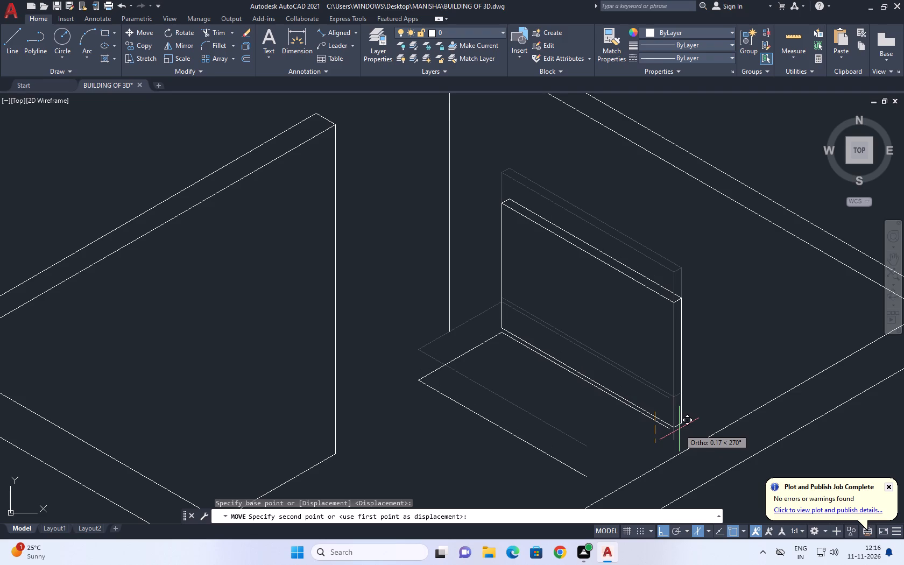
{"action": "key", "text": "F5"}
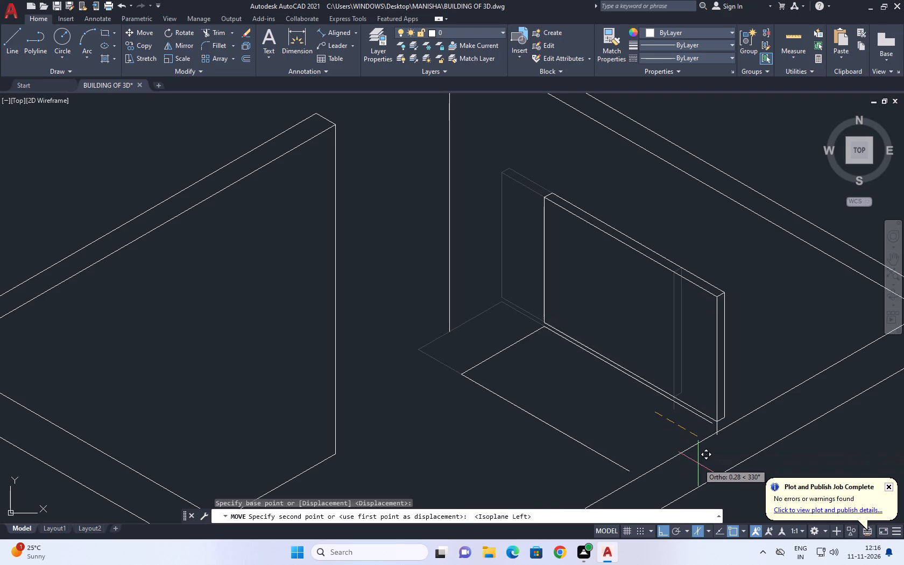
{"action": "left_click", "coordinate": [720, 479]}
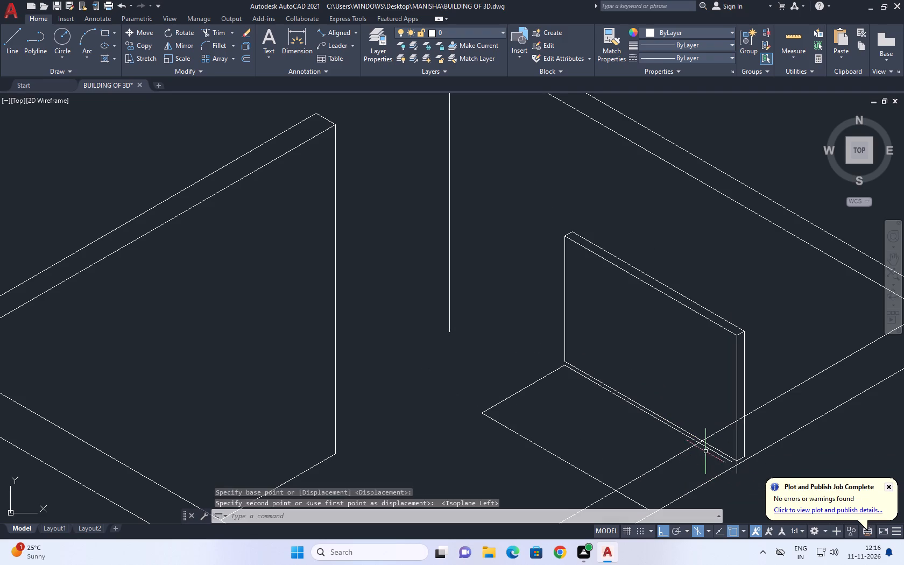
Trim away the parts of the thin panel, flat outline and short vertical line that overlap the outer wall.
{"action": "middle_click_drag", "start_coordinate": [712, 464], "coordinate": [645, 342]}
{"action": "scroll", "coordinate": [645, 342], "scroll_direction": "down", "scroll_amount": 1}
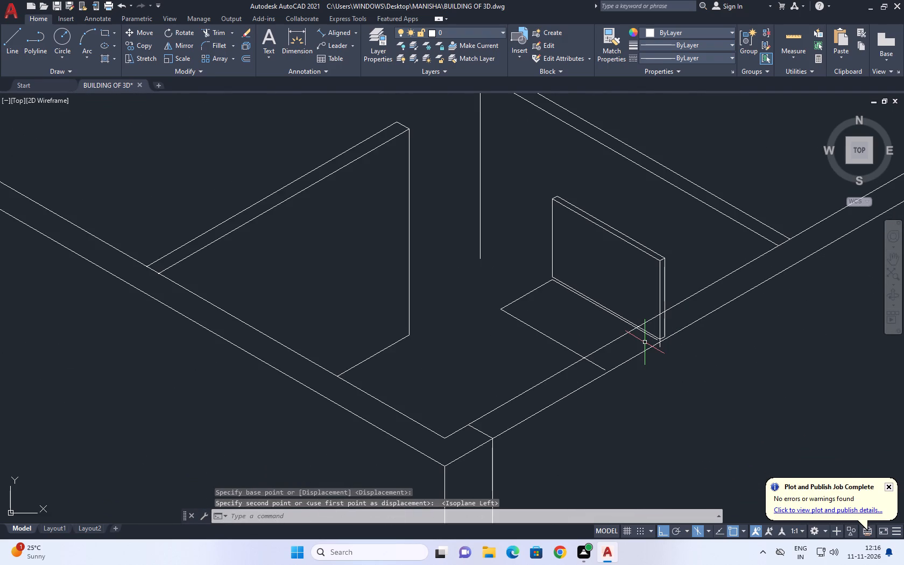
{"action": "key", "text": "t"}
{"action": "type", "text": "R"}
{"action": "key", "text": "space"}
{"action": "scroll", "coordinate": [648, 330], "scroll_direction": "up", "scroll_amount": 1}
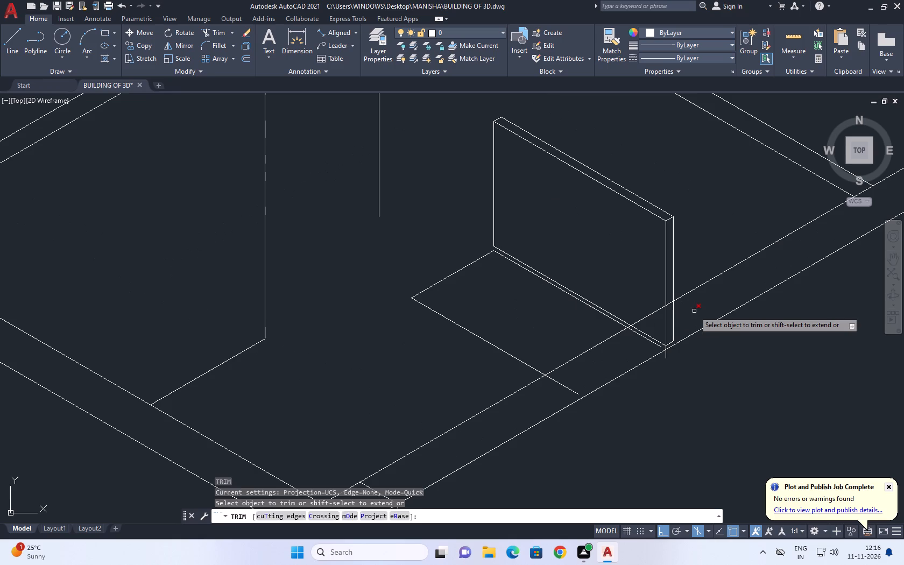
{"action": "left_click", "coordinate": [699, 305]}
{"action": "left_click", "coordinate": [637, 347]}
{"action": "scroll", "coordinate": [659, 345], "scroll_direction": "up", "scroll_amount": 3}
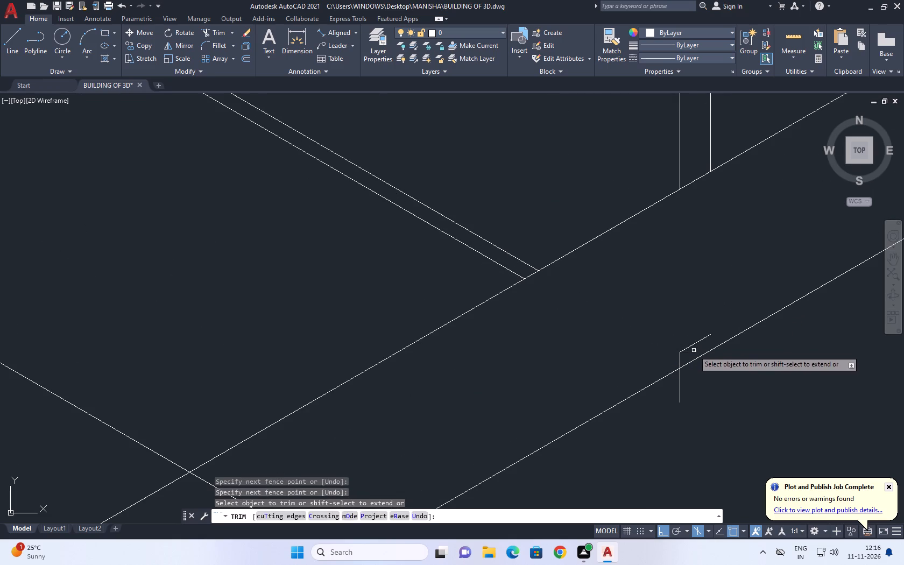
{"action": "left_click", "coordinate": [694, 350]}
{"action": "left_click", "coordinate": [688, 340]}
{"action": "left_click", "coordinate": [688, 356]}
{"action": "left_click", "coordinate": [668, 358]}
{"action": "left_click", "coordinate": [697, 382]}
{"action": "left_click", "coordinate": [654, 403]}
{"action": "scroll", "coordinate": [675, 323], "scroll_direction": "down", "scroll_amount": 3}
{"action": "left_click", "coordinate": [586, 361]}
{"action": "left_click", "coordinate": [561, 385]}
{"action": "scroll", "coordinate": [658, 364], "scroll_direction": "down", "scroll_amount": 3}
{"action": "key", "text": "space"}
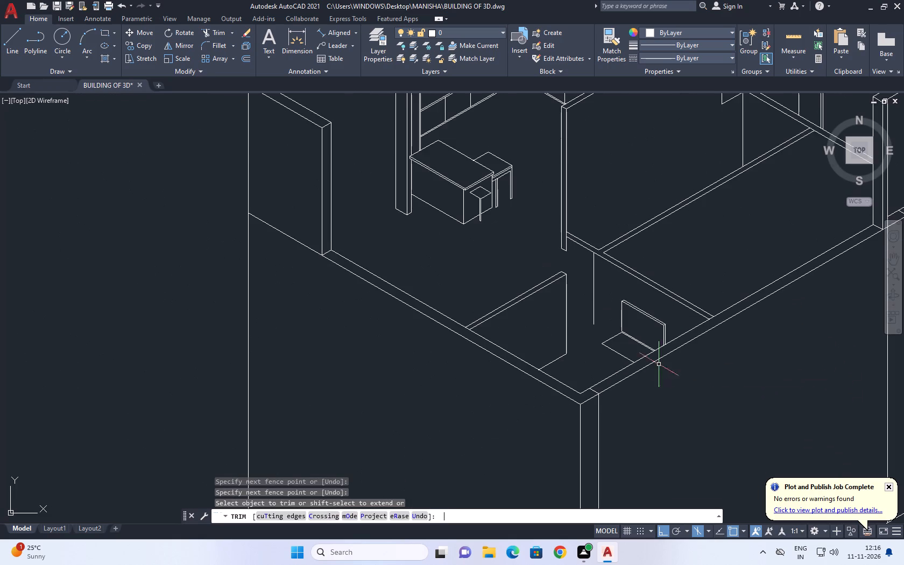
Draw a vertical line down from the flat outline's front corner and a slanted bottom edge about 0.61 long, parallel to the outline, past the wall edge.
{"action": "scroll", "coordinate": [627, 349], "scroll_direction": "up", "scroll_amount": 3}
{"action": "middle_click_drag", "start_coordinate": [545, 356], "coordinate": [668, 380]}
{"action": "type", "text": "L"}
{"action": "key", "text": "space"}
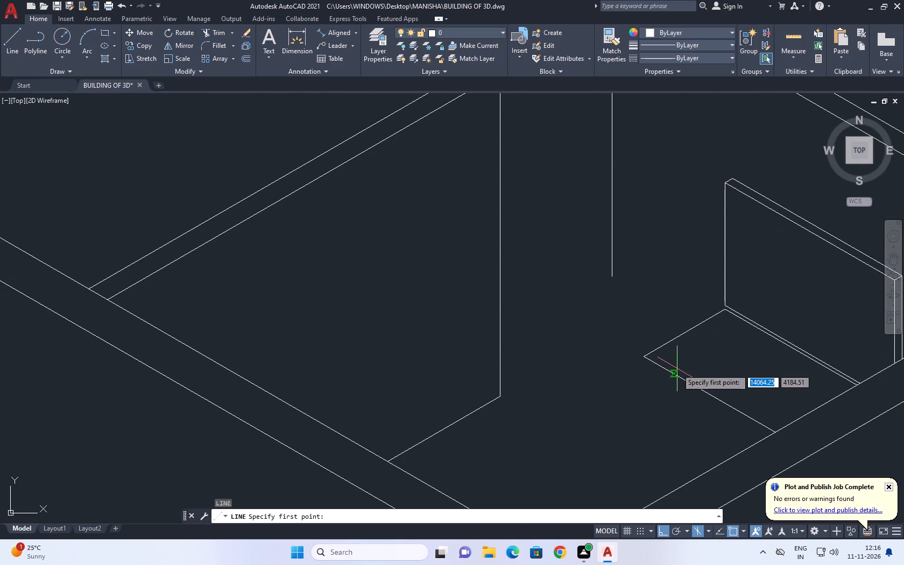
{"action": "left_click", "coordinate": [646, 357]}
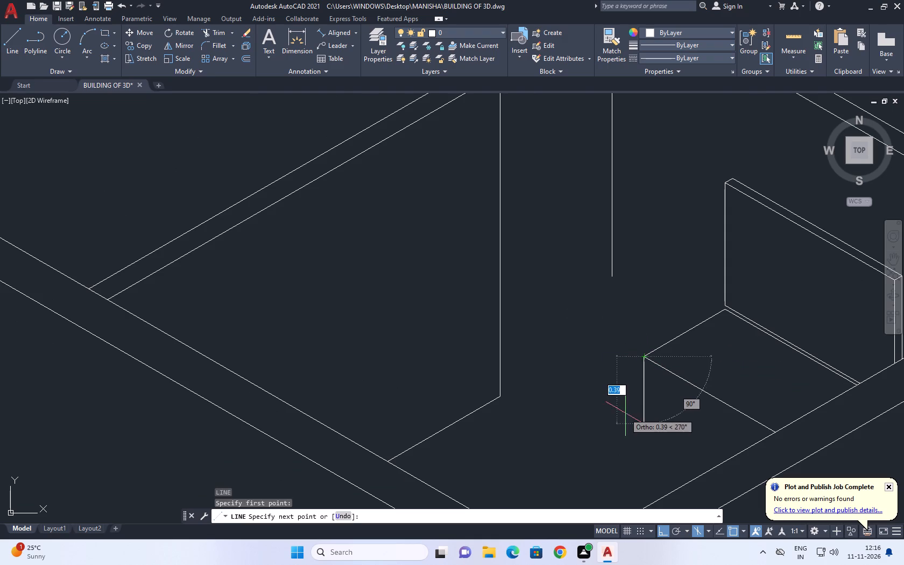
{"action": "left_click", "coordinate": [644, 417]}
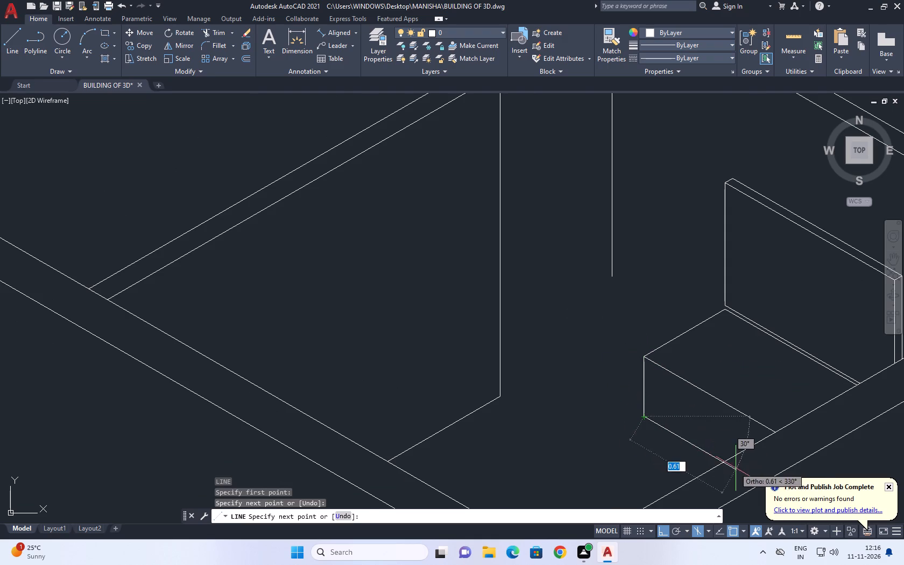
{"action": "left_click", "coordinate": [736, 468]}
{"action": "key", "text": "space"}
Trim the end of the new bottom edge that runs past the outer wall's inner edge.
{"action": "middle_click_drag", "start_coordinate": [701, 414], "coordinate": [630, 392]}
{"action": "key", "text": "t"}
{"action": "key", "text": "r"}
{"action": "key", "text": "space"}
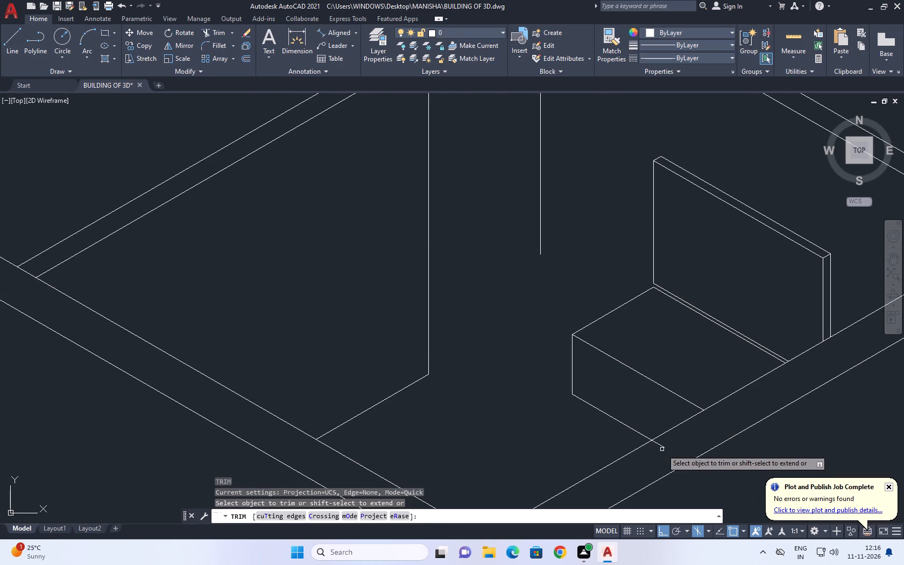
{"action": "left_click", "coordinate": [659, 447]}
{"action": "key", "text": "space"}
Copy the cabinet's top front edge a short distance straight down to give the top slab its thickness.
{"action": "middle_click_drag", "start_coordinate": [620, 425], "coordinate": [639, 450]}
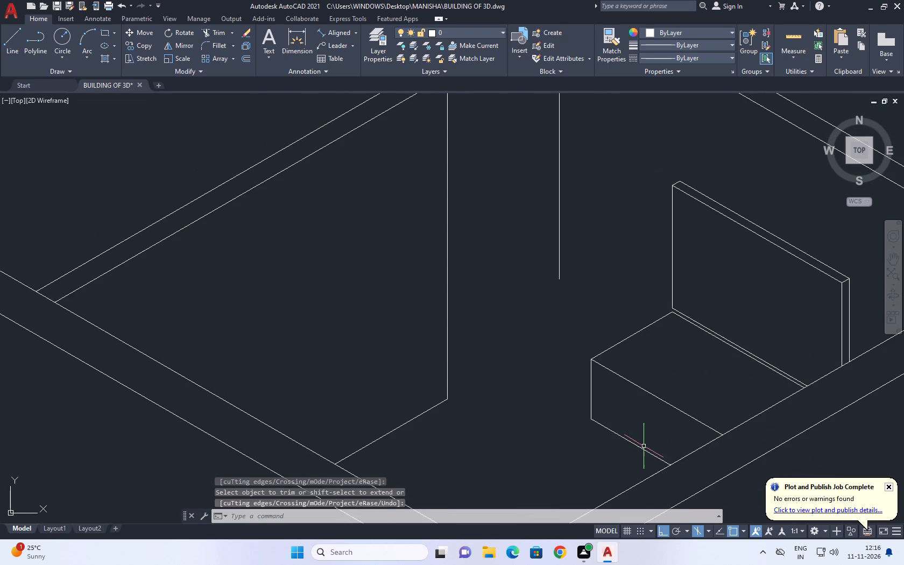
{"action": "left_click", "coordinate": [643, 383]}
{"action": "left_click_drag", "start_coordinate": [637, 387], "coordinate": [633, 393]}
{"action": "middle_click_drag", "start_coordinate": [634, 393], "coordinate": [631, 425]}
{"action": "key", "text": "c"}
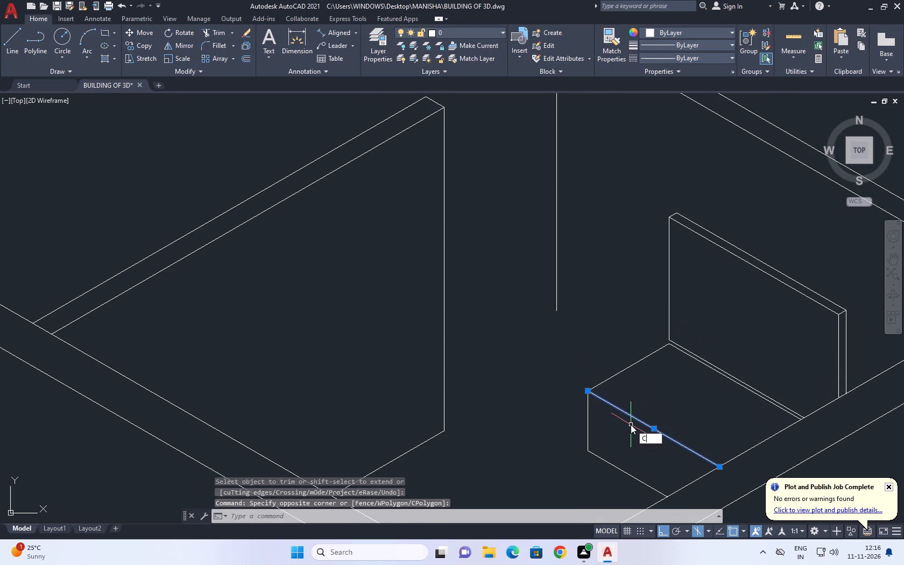
{"action": "type", "text": "O"}
{"action": "key", "text": "space"}
{"action": "scroll", "coordinate": [631, 425], "scroll_direction": "up", "scroll_amount": 2}
{"action": "left_click", "coordinate": [631, 412]}
{"action": "left_click", "coordinate": [630, 422]}
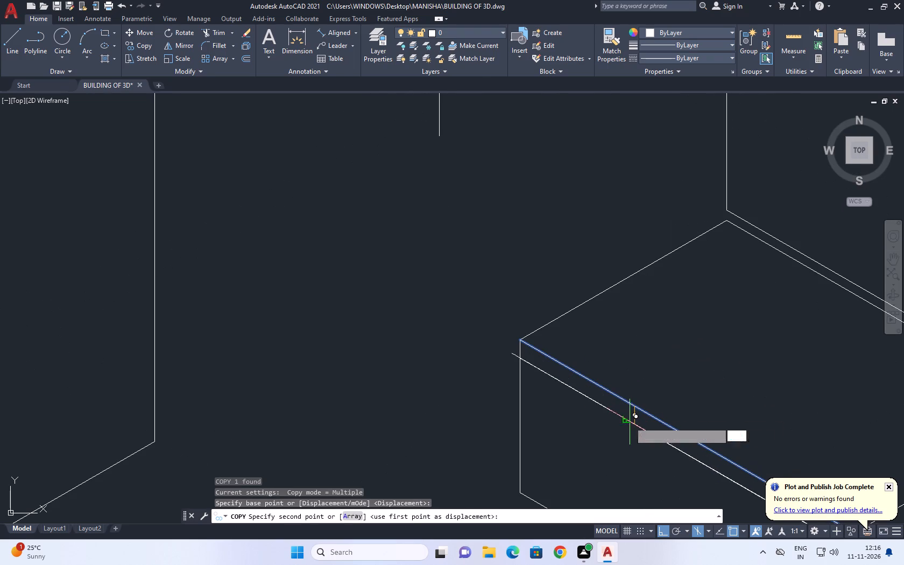
{"action": "key", "text": "space"}
Trim the copied slab edge where it runs past the outer wall's inner edge.
{"action": "scroll", "coordinate": [619, 421], "scroll_direction": "down", "scroll_amount": 2}
{"action": "middle_click_drag", "start_coordinate": [644, 435], "coordinate": [635, 368]}
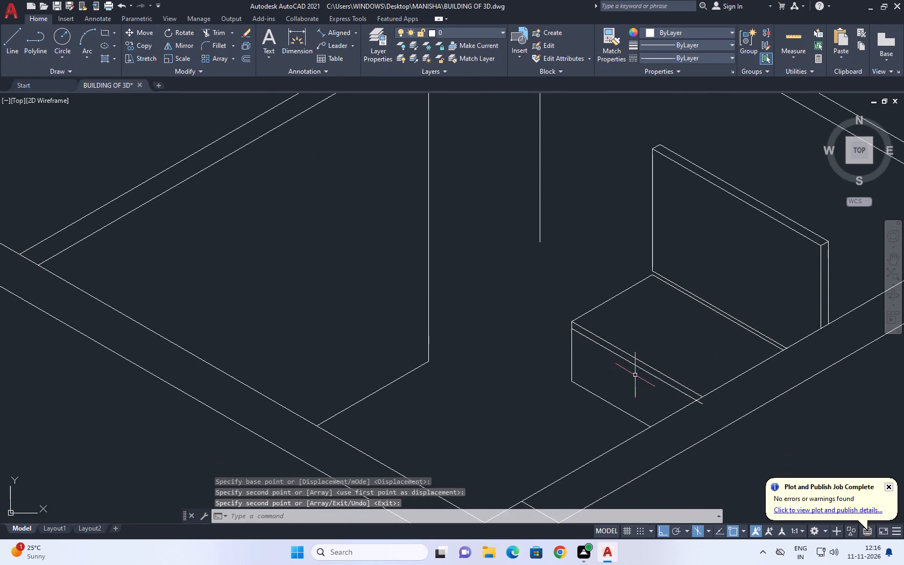
{"action": "key", "text": "t"}
{"action": "key", "text": "r"}
{"action": "key", "text": "space"}
{"action": "scroll", "coordinate": [694, 409], "scroll_direction": "up", "scroll_amount": 2}
{"action": "left_click", "coordinate": [705, 395]}
{"action": "key", "text": "space"}
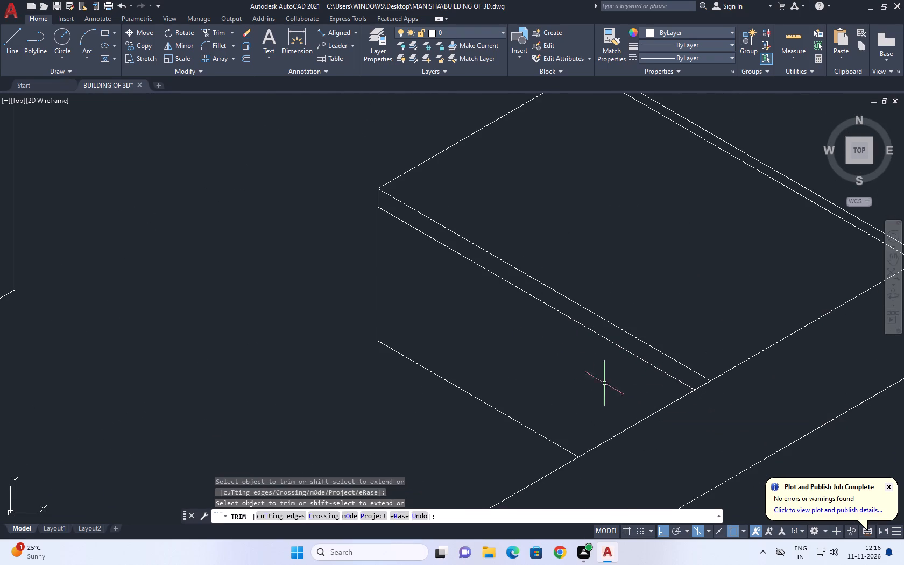
Draw a vertical divider on the cabinet's front face from the slab's lower edge and trim it at the bottom edge.
{"action": "middle_click_drag", "start_coordinate": [556, 330], "coordinate": [674, 358]}
{"action": "type", "text": "L"}
{"action": "key", "text": "space"}
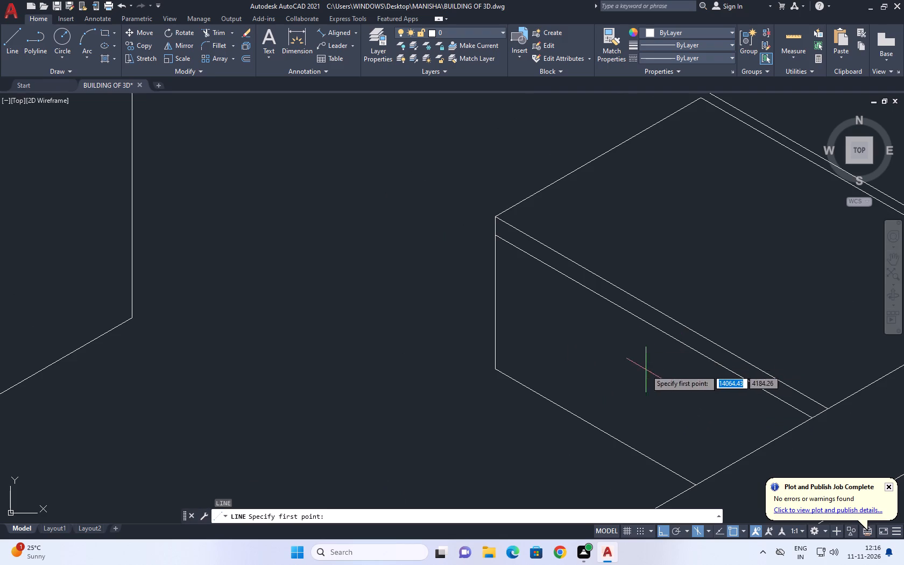
{"action": "left_click", "coordinate": [619, 305]}
{"action": "left_click", "coordinate": [588, 445]}
{"action": "key", "text": "space"}
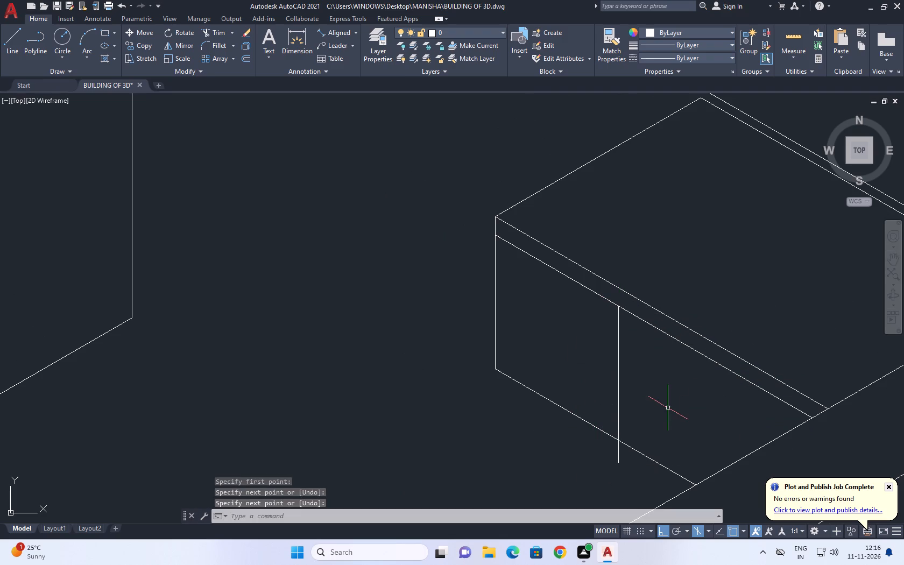
{"action": "key", "text": "t"}
{"action": "key", "text": "r"}
{"action": "key", "text": "space"}
{"action": "left_click", "coordinate": [623, 457]}
{"action": "left_click", "coordinate": [601, 442]}
{"action": "key", "text": "space"}
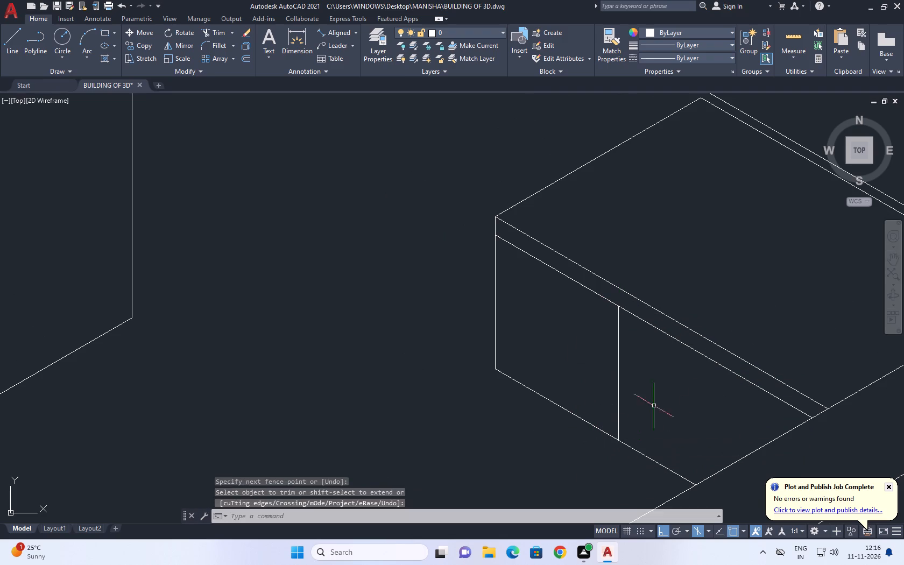
Draw a slanted line from the vertical divider, parallel to the slab edge, past the outer wall's inner edge.
{"action": "middle_click_drag", "start_coordinate": [659, 384], "coordinate": [591, 332]}
{"action": "key", "text": "l"}
{"action": "key", "text": "space"}
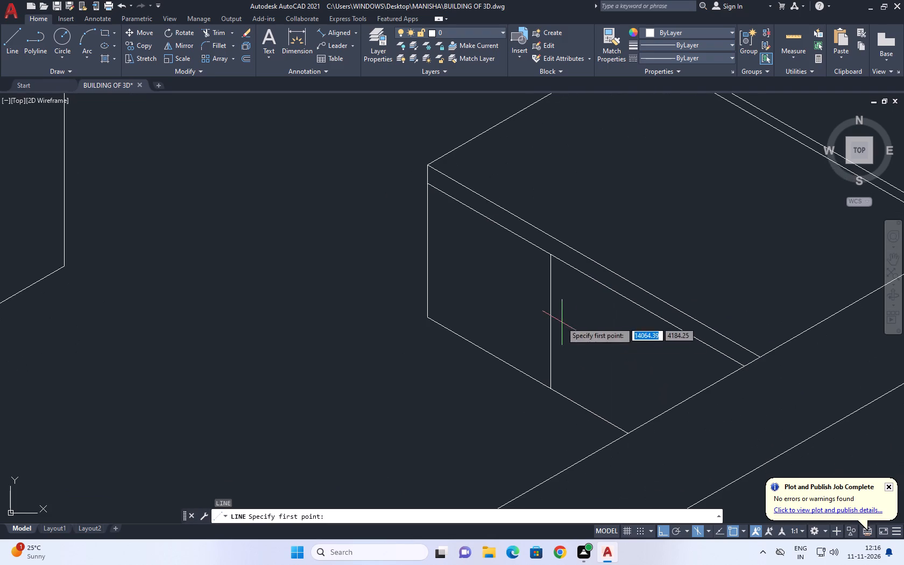
{"action": "left_click", "coordinate": [552, 306]}
{"action": "left_click", "coordinate": [697, 425]}
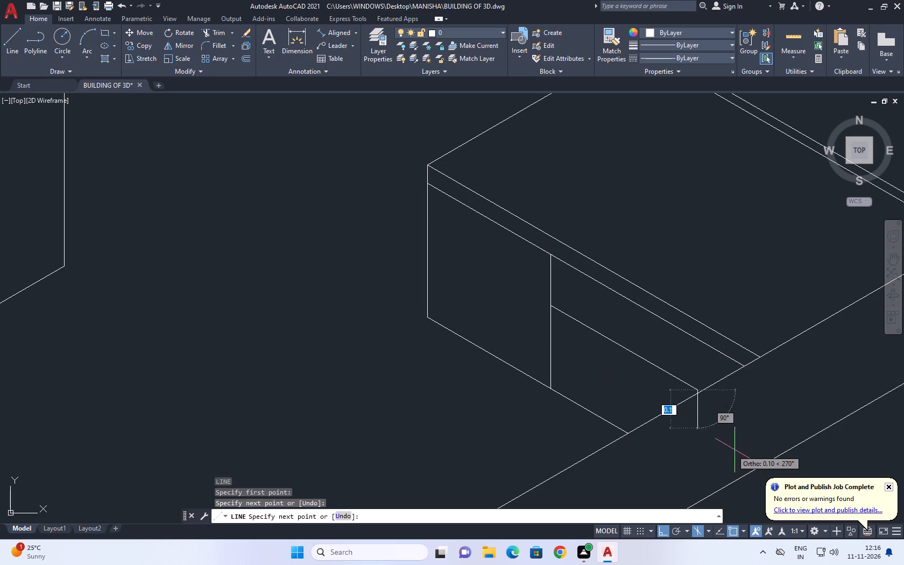
{"action": "key", "text": "ctrl+z"}
{"action": "left_click", "coordinate": [739, 423]}
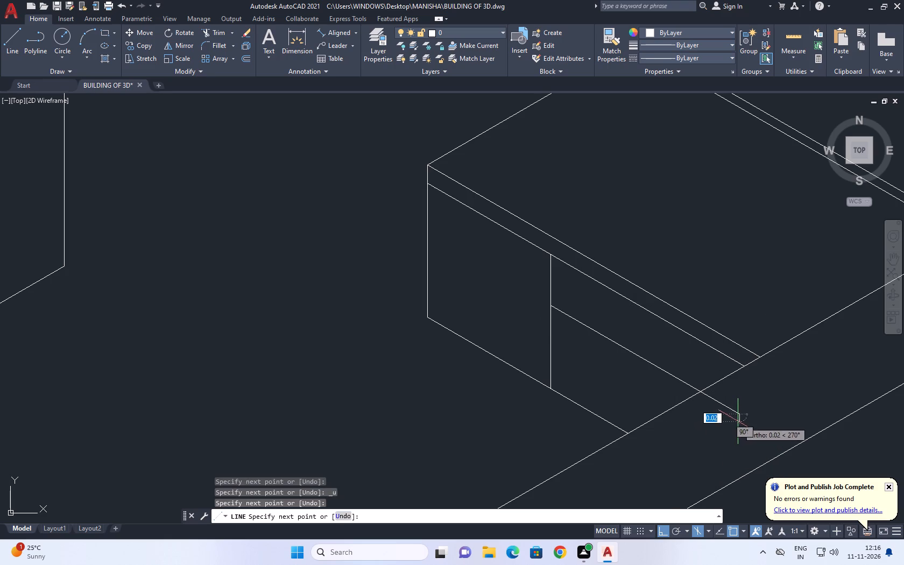
{"action": "key", "text": "space"}
Copy the slanted line a short distance straight down to form a double drawer line.
{"action": "left_click", "coordinate": [724, 399]}
{"action": "left_click", "coordinate": [716, 417]}
{"action": "middle_click_drag", "start_coordinate": [715, 409], "coordinate": [715, 434]}
{"action": "type", "text": "CO"}
{"action": "key", "text": "space"}
{"action": "left_click", "coordinate": [677, 403]}
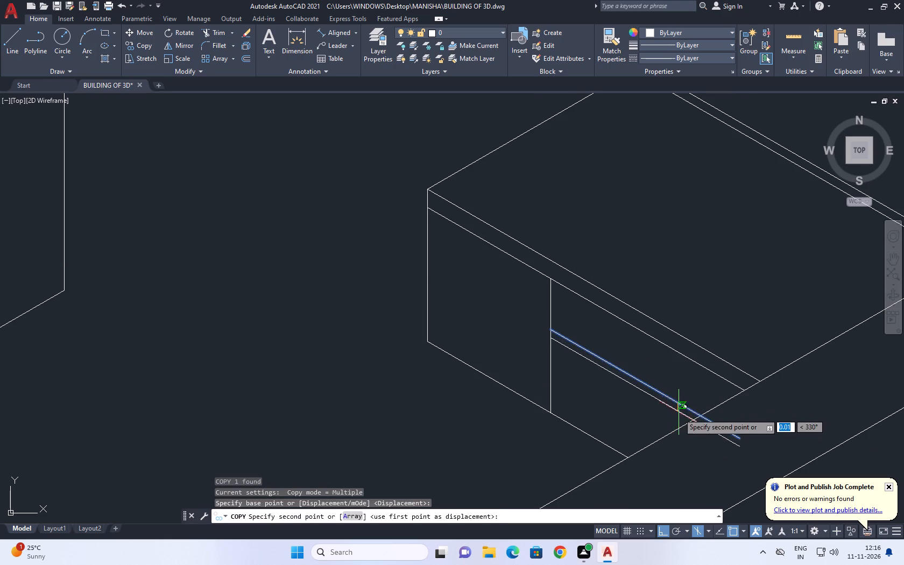
{"action": "left_click", "coordinate": [679, 413]}
{"action": "key", "text": "space"}
Trim the ends of both drawer lines that run past the outer wall's inner edge.
{"action": "middle_click_drag", "start_coordinate": [716, 444], "coordinate": [660, 382]}
{"action": "type", "text": "TR"}
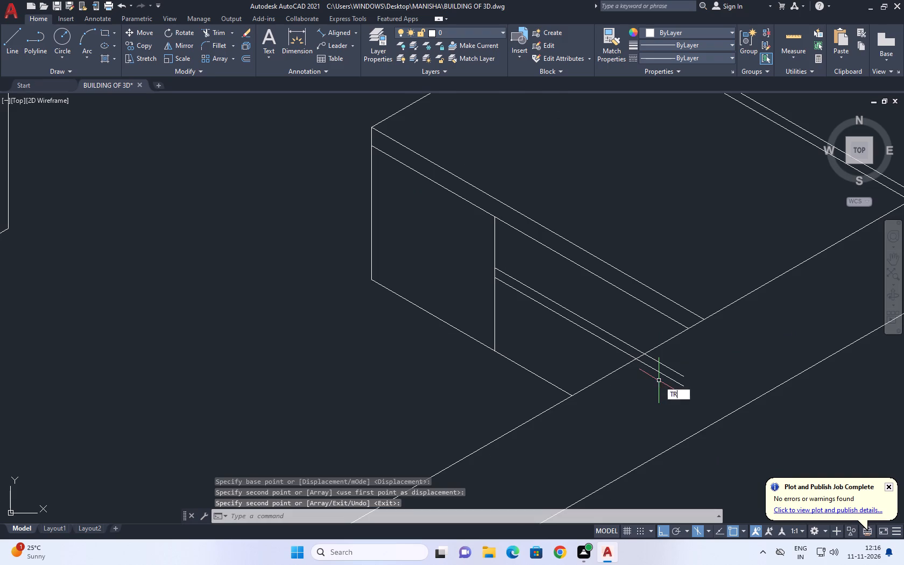
{"action": "key", "text": "space"}
{"action": "left_click", "coordinate": [680, 371]}
{"action": "left_click_drag", "start_coordinate": [668, 382], "coordinate": [661, 388]}
{"action": "scroll", "coordinate": [656, 380], "scroll_direction": "down", "scroll_amount": 2}
{"action": "key", "text": "space"}
Draw a small three-sided handle about 0.03 wide standing on the upper drawer line, near the vertical divider.
{"action": "middle_click_drag", "start_coordinate": [626, 392], "coordinate": [626, 393]}
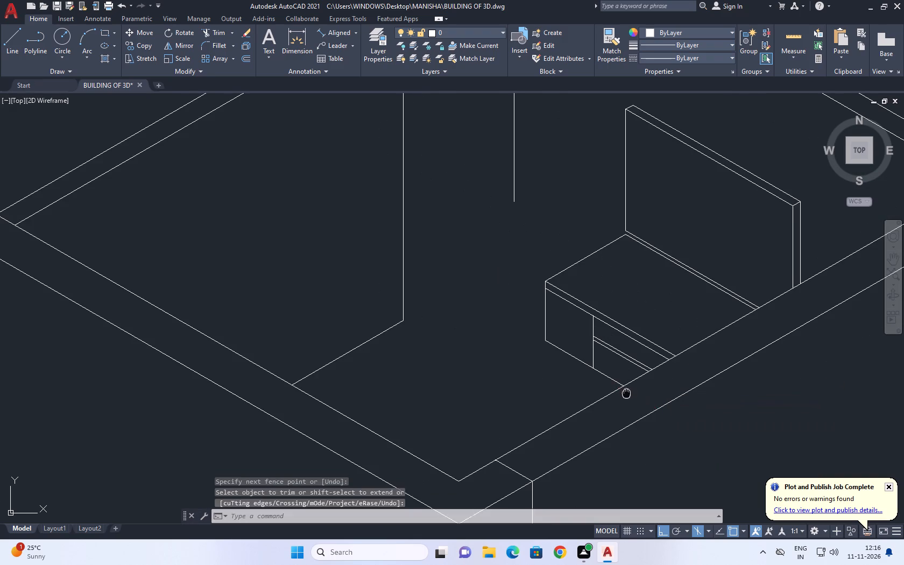
{"action": "middle_click_drag", "start_coordinate": [626, 393], "coordinate": [652, 441]}
{"action": "scroll", "coordinate": [635, 398], "scroll_direction": "up", "scroll_amount": 1}
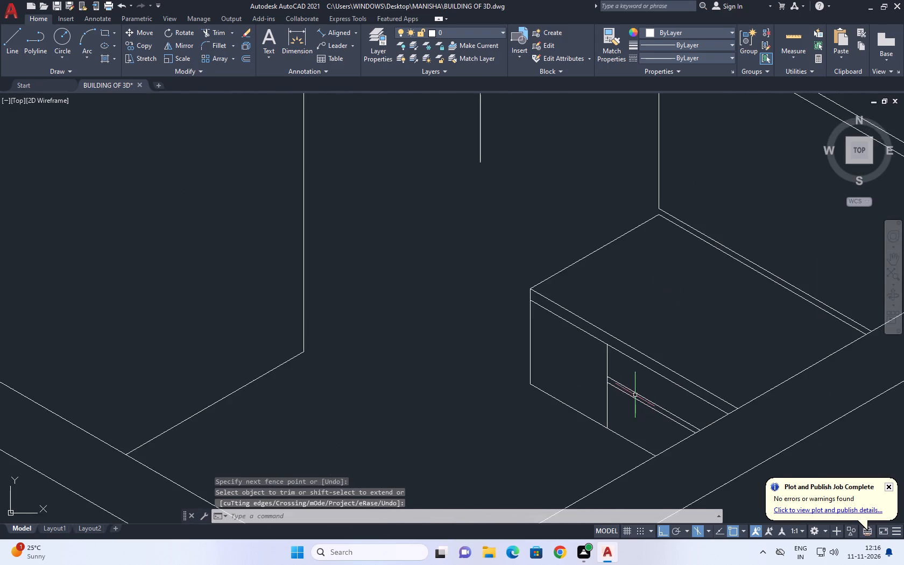
{"action": "middle_click_drag", "start_coordinate": [633, 393], "coordinate": [637, 415]}
{"action": "type", "text": "L"}
{"action": "key", "text": "space"}
{"action": "scroll", "coordinate": [635, 401], "scroll_direction": "up", "scroll_amount": 1}
{"action": "middle_click_drag", "start_coordinate": [634, 399], "coordinate": [630, 403]}
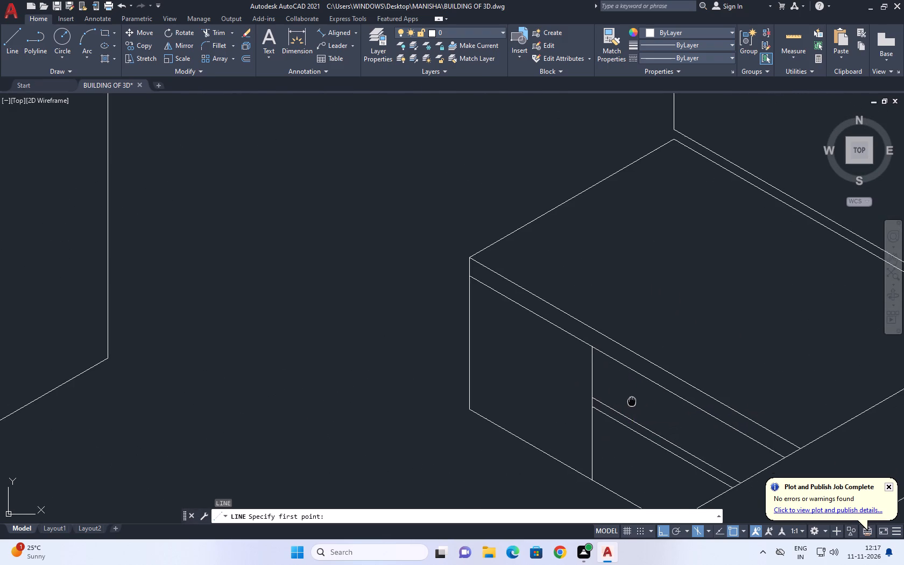
{"action": "middle_click_drag", "start_coordinate": [630, 403], "coordinate": [599, 407]}
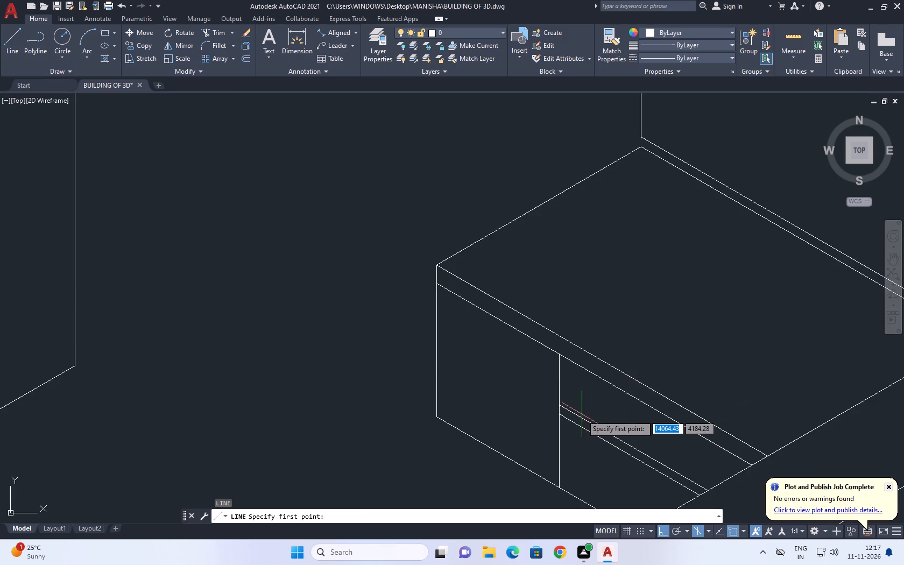
{"action": "scroll", "coordinate": [582, 415], "scroll_direction": "up", "scroll_amount": 2}
{"action": "left_click", "coordinate": [580, 424]}
{"action": "left_click", "coordinate": [580, 409]}
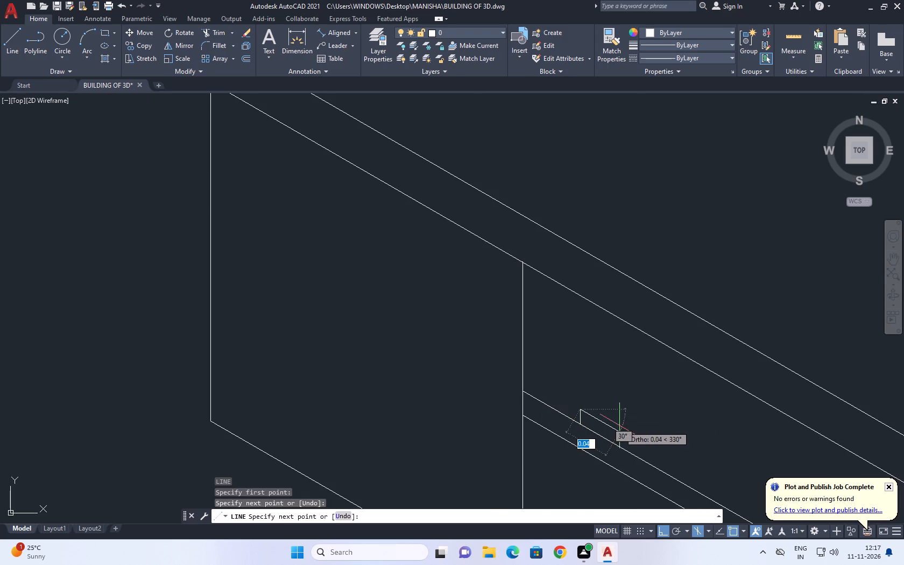
{"action": "scroll", "coordinate": [614, 426], "scroll_direction": "up", "scroll_amount": 4}
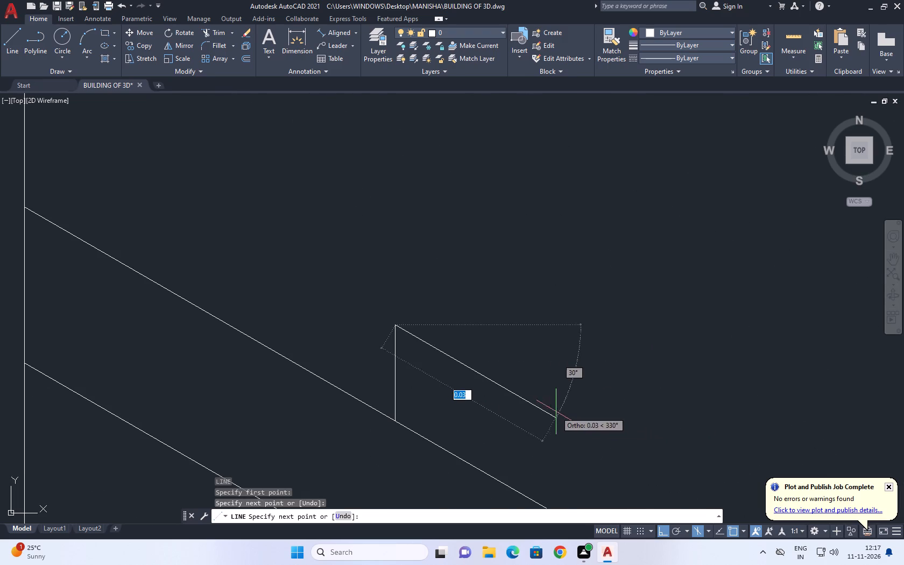
{"action": "left_click", "coordinate": [533, 411]}
{"action": "scroll", "coordinate": [545, 333], "scroll_direction": "down", "scroll_amount": 1}
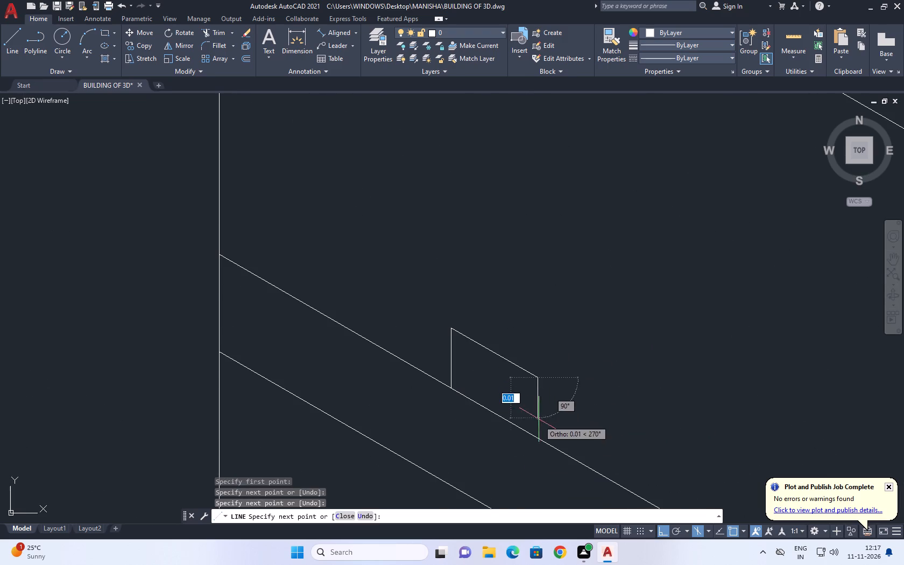
{"action": "left_click", "coordinate": [523, 457]}
{"action": "key", "text": "space"}
Trim the handle's side line where it extends below the upper drawer line.
{"action": "scroll", "coordinate": [599, 380], "scroll_direction": "down", "scroll_amount": 1}
{"action": "middle_click_drag", "start_coordinate": [616, 419], "coordinate": [631, 410]}
{"action": "key", "text": "t"}
{"action": "key", "text": "r"}
{"action": "key", "text": "space"}
{"action": "scroll", "coordinate": [612, 438], "scroll_direction": "up", "scroll_amount": 1}
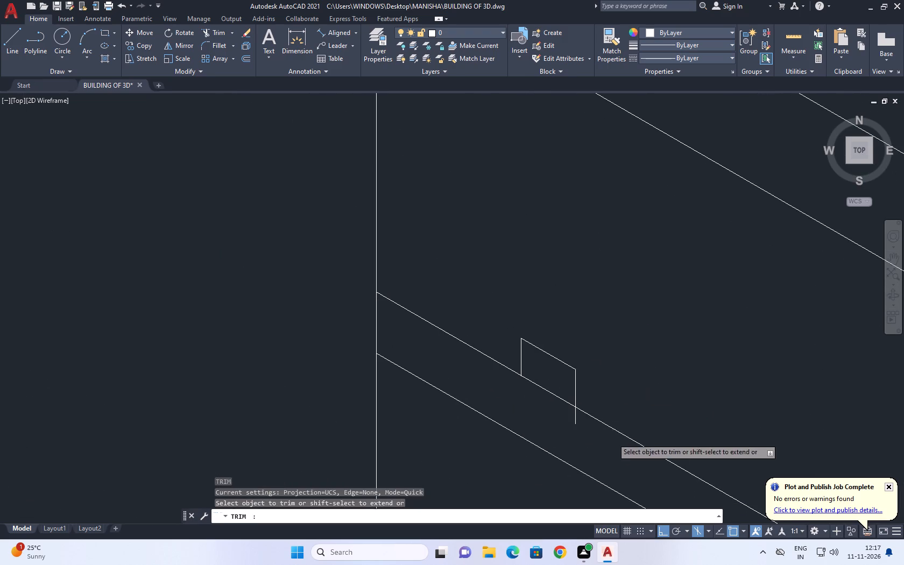
{"action": "left_click", "coordinate": [561, 407]}
{"action": "left_click", "coordinate": [511, 394]}
{"action": "scroll", "coordinate": [661, 369], "scroll_direction": "down", "scroll_amount": 4}
{"action": "key", "text": "space"}
Move the lower drawer line slightly straight up, closer to the upper drawer line.
{"action": "left_click", "coordinate": [666, 395]}
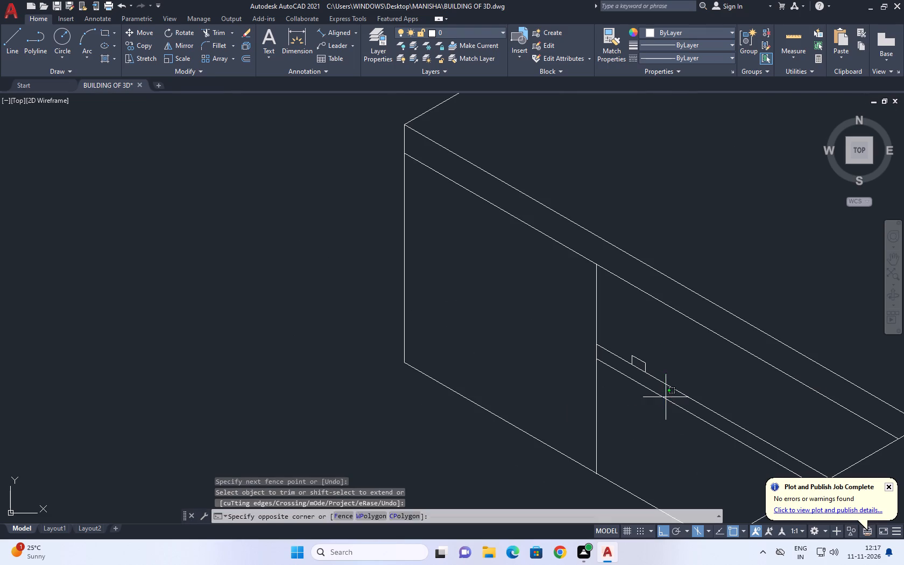
{"action": "left_click", "coordinate": [662, 404]}
{"action": "middle_click_drag", "start_coordinate": [685, 395], "coordinate": [640, 372]}
{"action": "key", "text": "m"}
{"action": "key", "text": "space"}
{"action": "scroll", "coordinate": [648, 373], "scroll_direction": "up", "scroll_amount": 1}
{"action": "left_click", "coordinate": [681, 374]}
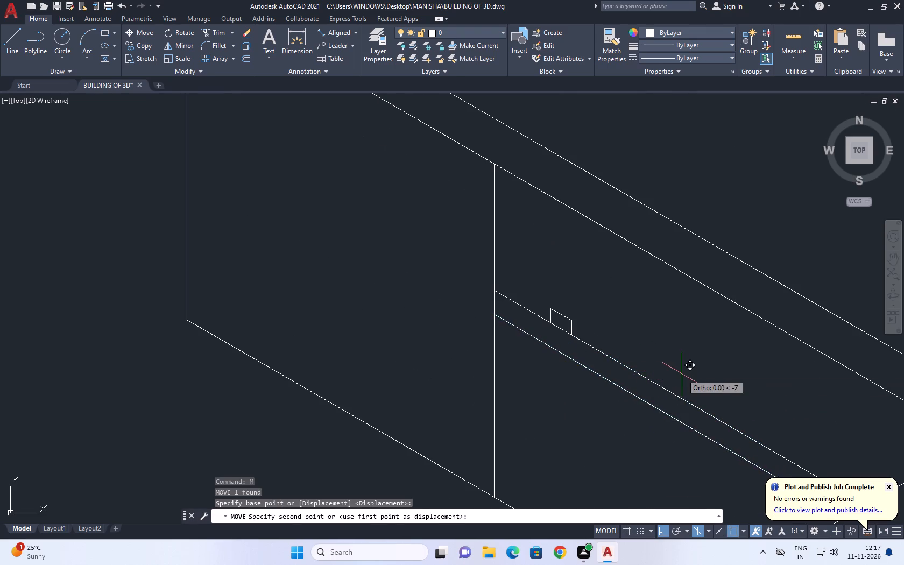
{"action": "left_click", "coordinate": [681, 365]}
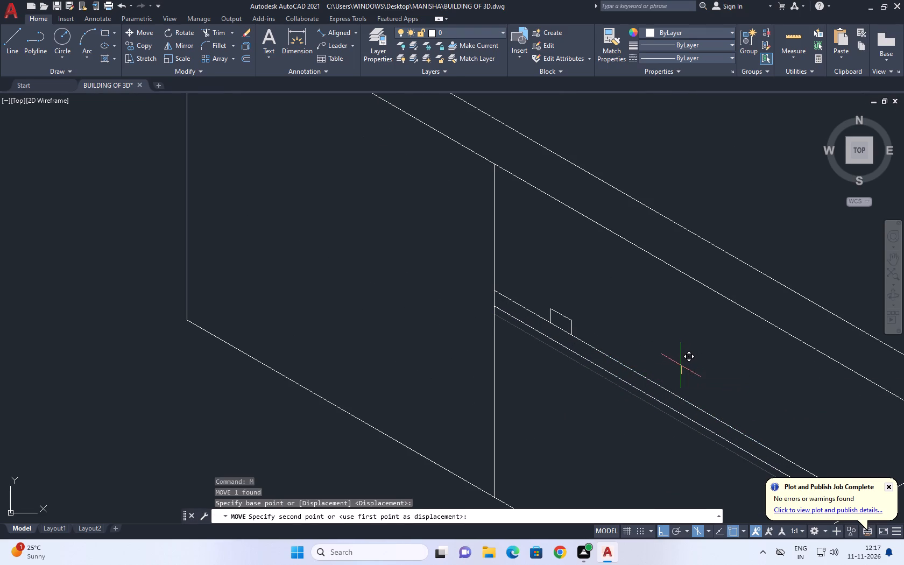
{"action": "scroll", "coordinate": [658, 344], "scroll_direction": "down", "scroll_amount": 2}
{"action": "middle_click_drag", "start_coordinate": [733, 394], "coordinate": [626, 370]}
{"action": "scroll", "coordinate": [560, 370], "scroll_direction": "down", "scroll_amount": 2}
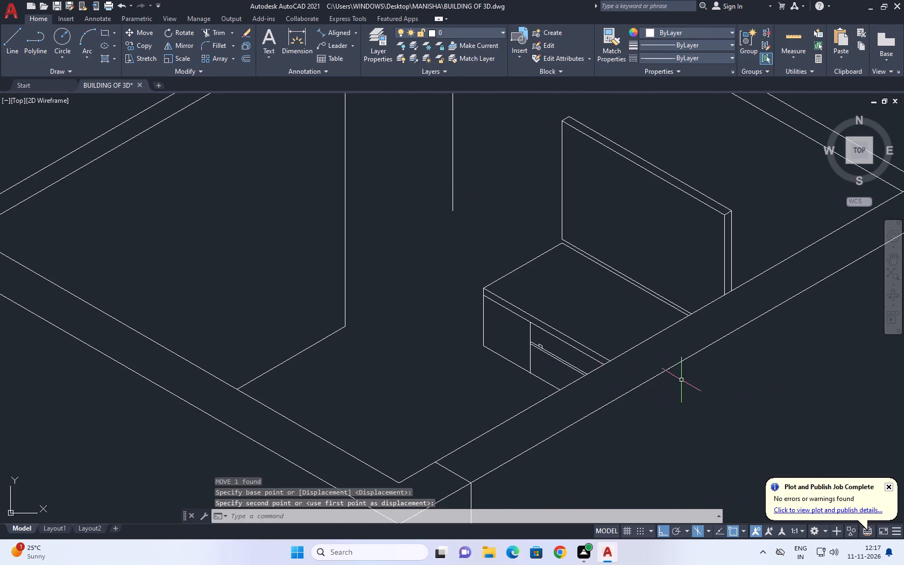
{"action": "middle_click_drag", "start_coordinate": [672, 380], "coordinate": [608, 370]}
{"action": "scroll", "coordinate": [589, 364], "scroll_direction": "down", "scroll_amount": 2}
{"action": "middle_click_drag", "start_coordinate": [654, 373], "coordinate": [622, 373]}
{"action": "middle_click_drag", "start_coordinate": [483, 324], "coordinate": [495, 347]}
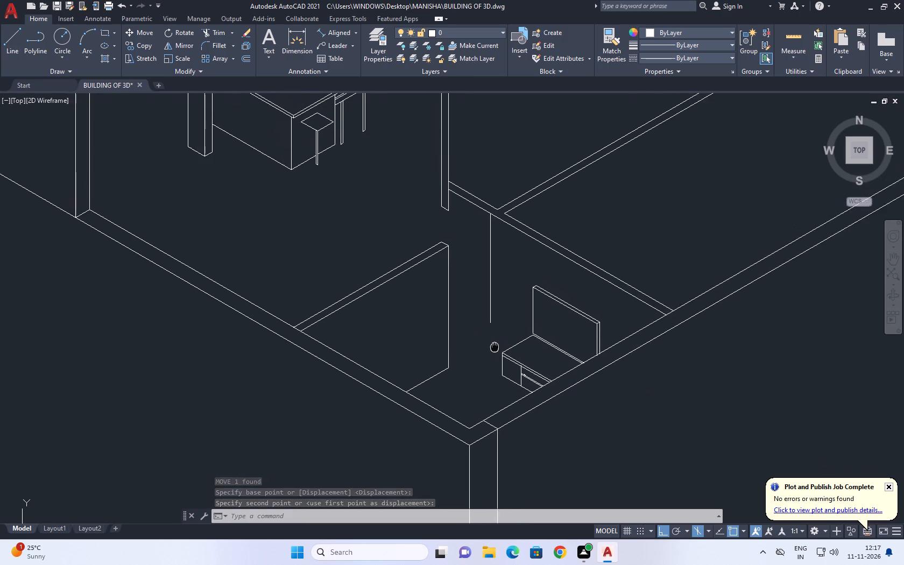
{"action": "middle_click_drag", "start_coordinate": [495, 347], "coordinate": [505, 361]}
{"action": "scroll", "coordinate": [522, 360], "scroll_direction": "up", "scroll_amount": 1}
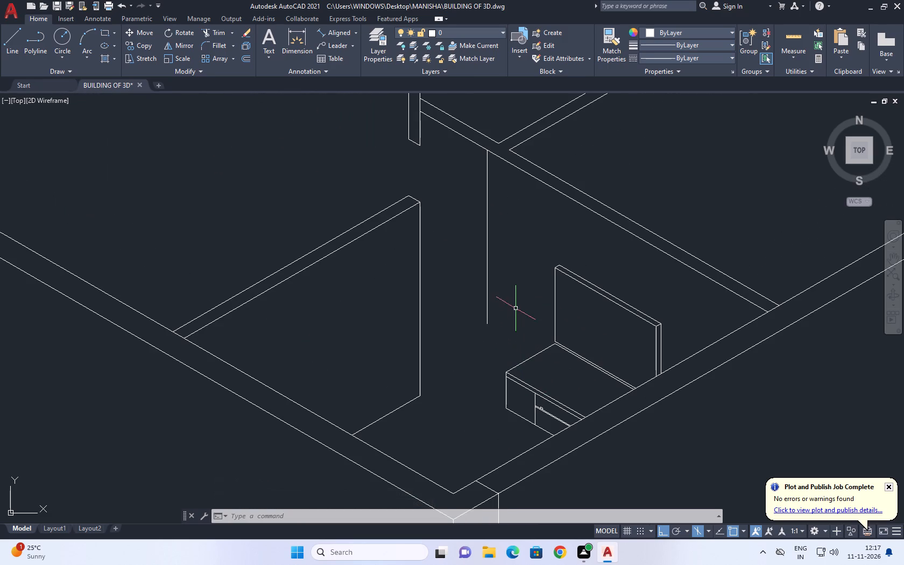
Move the cabinet top's short end edge about 0.56 along the 150° isometric axis, away from the outer wall.
{"action": "scroll", "coordinate": [547, 376], "scroll_direction": "up", "scroll_amount": 2}
{"action": "left_click", "coordinate": [524, 345]}
{"action": "left_click_drag", "start_coordinate": [492, 309], "coordinate": [488, 307]}
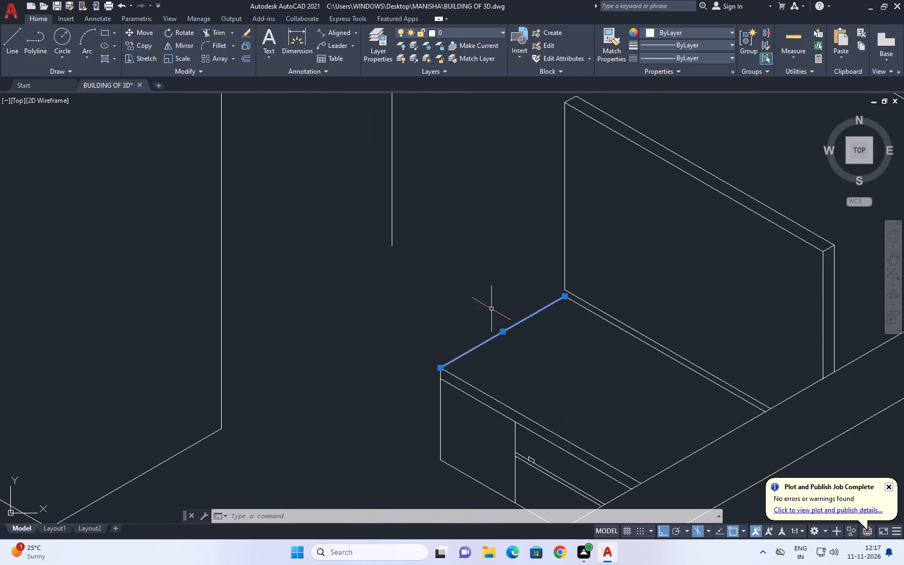
{"action": "left_click_drag", "start_coordinate": [488, 307], "coordinate": [485, 307]}
{"action": "middle_click_drag", "start_coordinate": [498, 321], "coordinate": [530, 364]}
{"action": "type", "text": "M"}
{"action": "key", "text": "space"}
{"action": "left_click", "coordinate": [533, 363]}
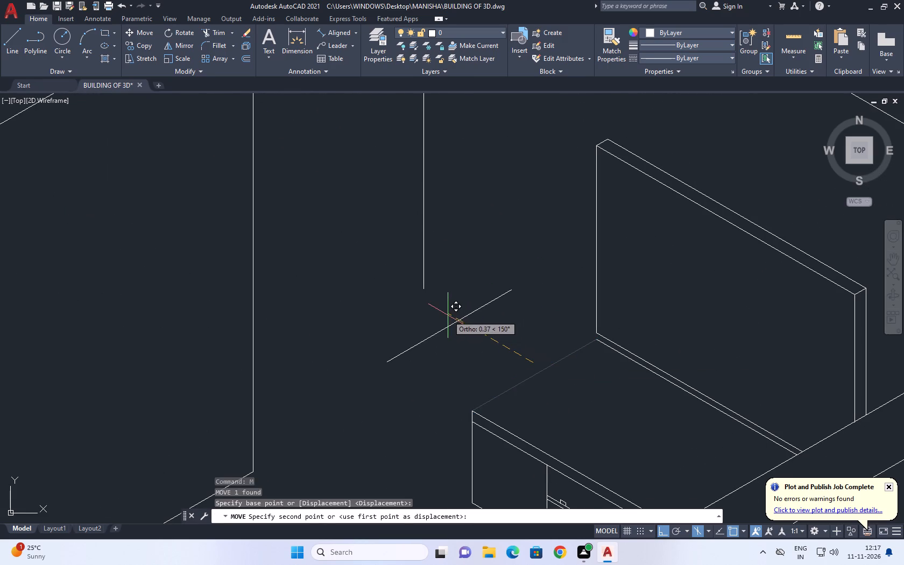
{"action": "left_click", "coordinate": [407, 273]}
Stretch the free end of the cabinet's front face to meet the front endpoint of the moved top edge.
{"action": "middle_click_drag", "start_coordinate": [477, 385], "coordinate": [477, 295]}
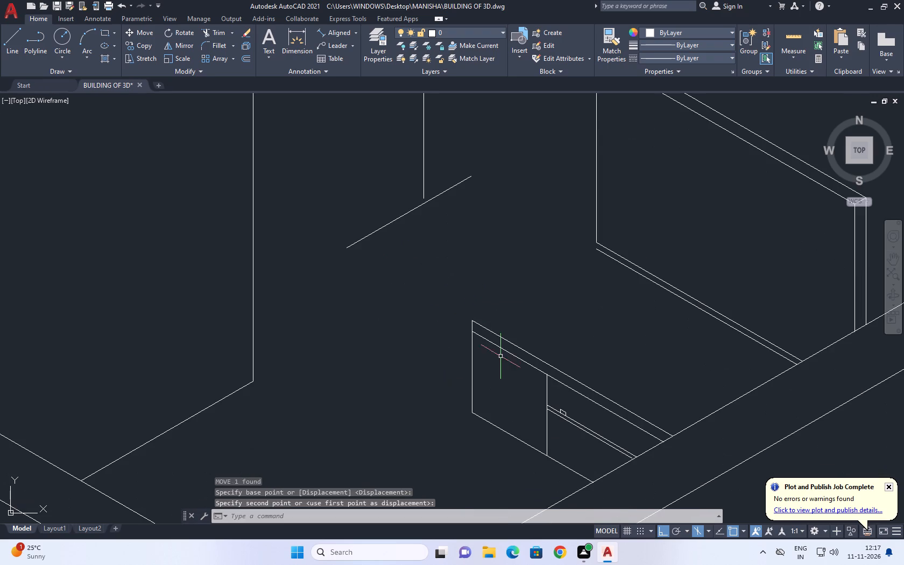
{"action": "left_click", "coordinate": [506, 297]}
{"action": "left_click", "coordinate": [411, 441]}
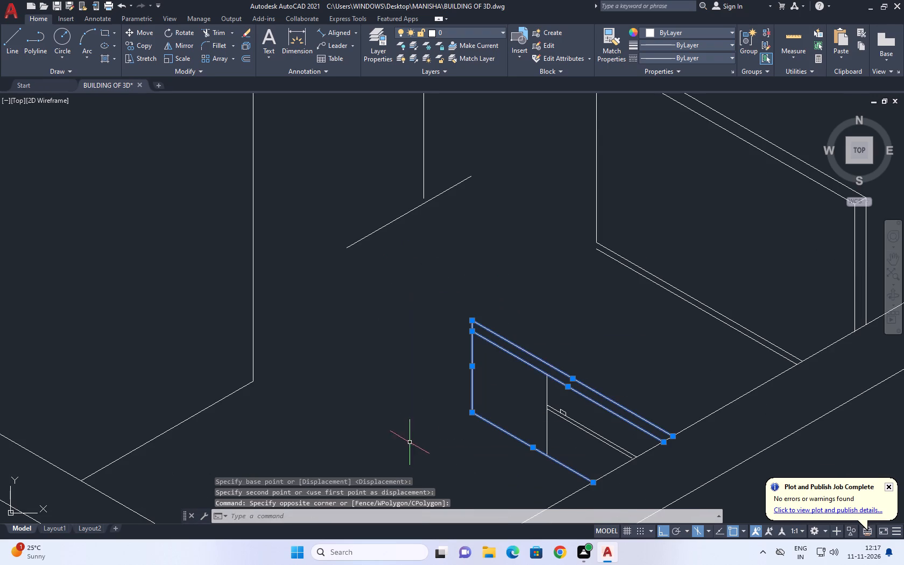
{"action": "left_click", "coordinate": [536, 298]}
{"action": "left_click", "coordinate": [403, 437]}
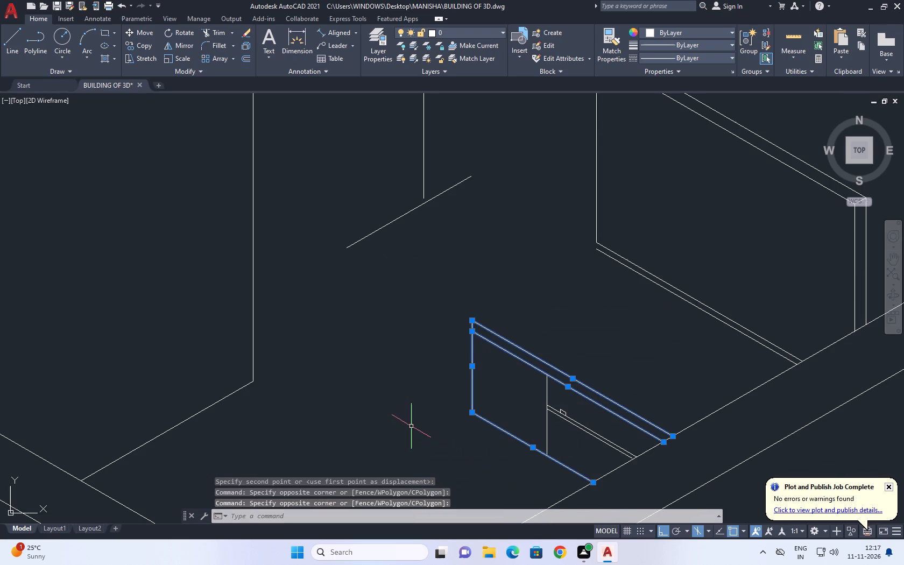
{"action": "key", "text": "s"}
{"action": "key", "text": "space"}
{"action": "left_click", "coordinate": [472, 319]}
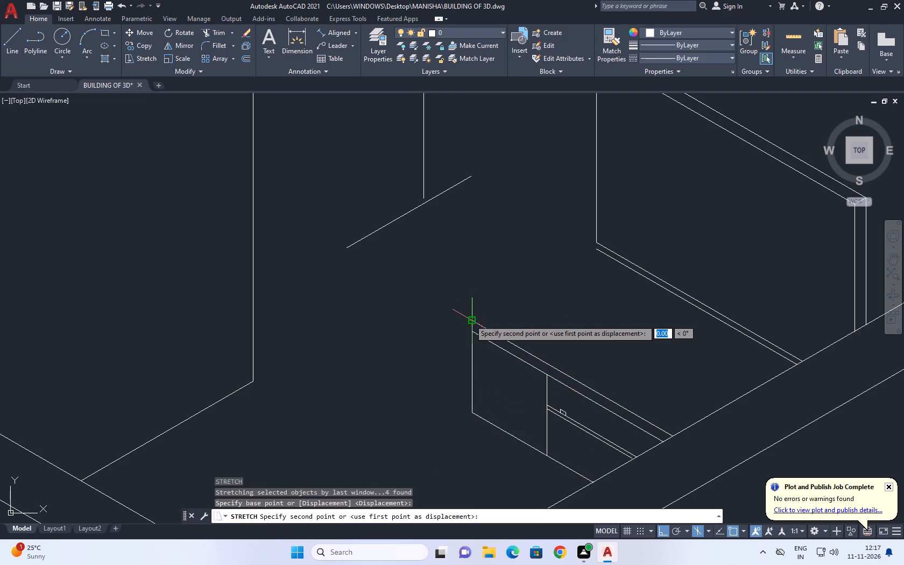
{"action": "left_click", "coordinate": [347, 245]}
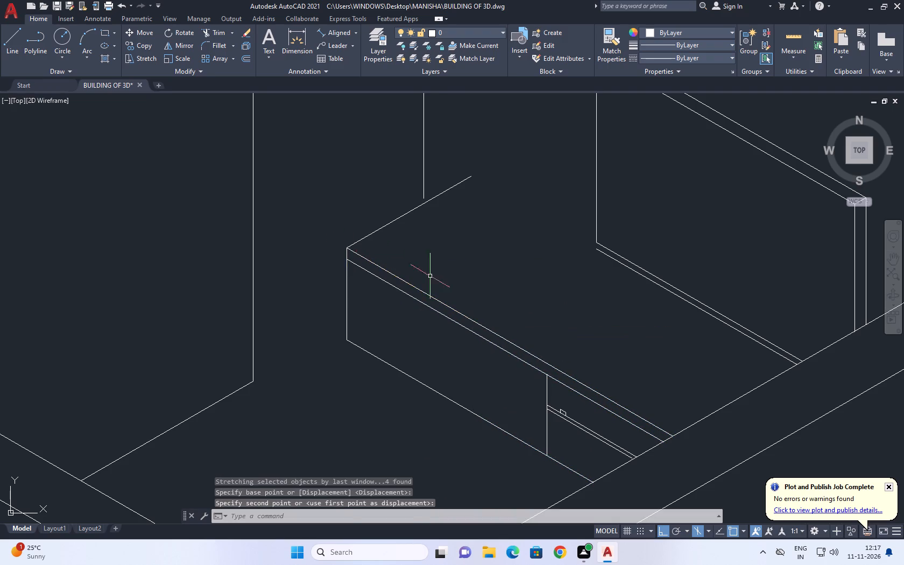
Fillet the cabinet top's rear edge and its short end edge with radius 0 so they meet in a corner.
{"action": "scroll", "coordinate": [458, 277], "scroll_direction": "down", "scroll_amount": 2}
{"action": "middle_click_drag", "start_coordinate": [532, 235], "coordinate": [545, 264]}
{"action": "key", "text": "f"}
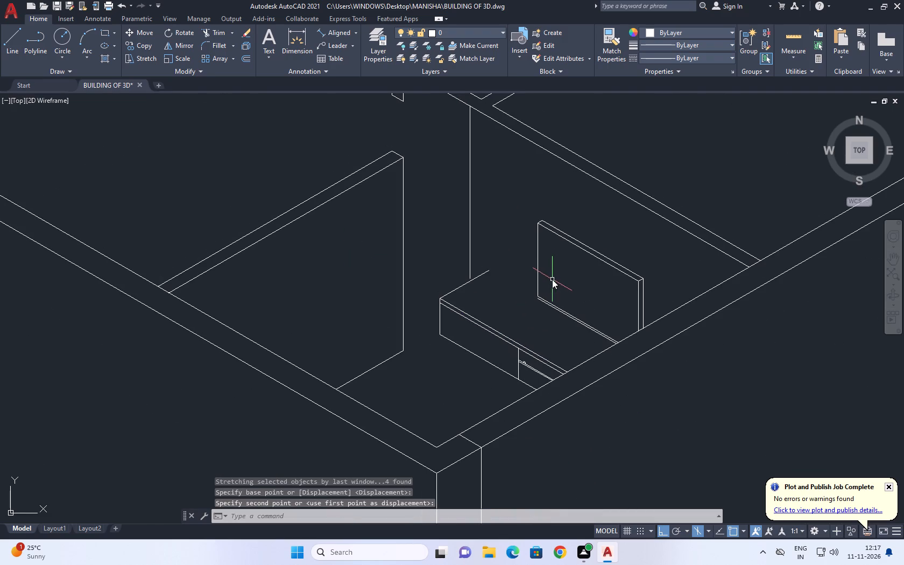
{"action": "key", "text": "space"}
{"action": "scroll", "coordinate": [538, 300], "scroll_direction": "up", "scroll_amount": 2}
{"action": "left_click", "coordinate": [536, 298]}
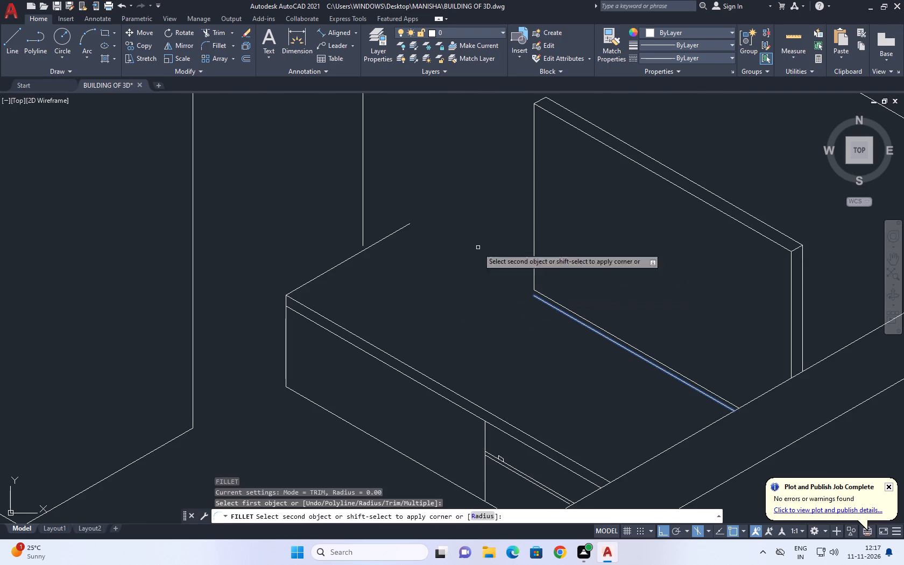
{"action": "left_click", "coordinate": [404, 228]}
{"action": "scroll", "coordinate": [474, 289], "scroll_direction": "down", "scroll_amount": 1}
{"action": "middle_click_drag", "start_coordinate": [451, 218], "coordinate": [483, 250]}
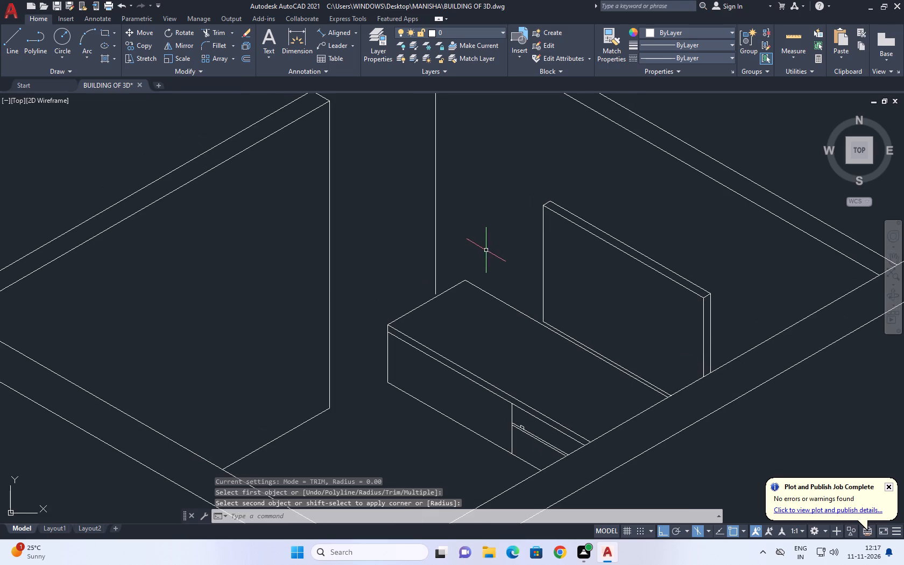
Extend the vertical wall line behind the cabinet down to the cabinet top's short end edge.
{"action": "key", "text": "e"}
{"action": "key", "text": "x"}
{"action": "key", "text": "space"}
{"action": "left_click", "coordinate": [431, 263]}
{"action": "left_click", "coordinate": [460, 260]}
{"action": "scroll", "coordinate": [469, 273], "scroll_direction": "down", "scroll_amount": 1}
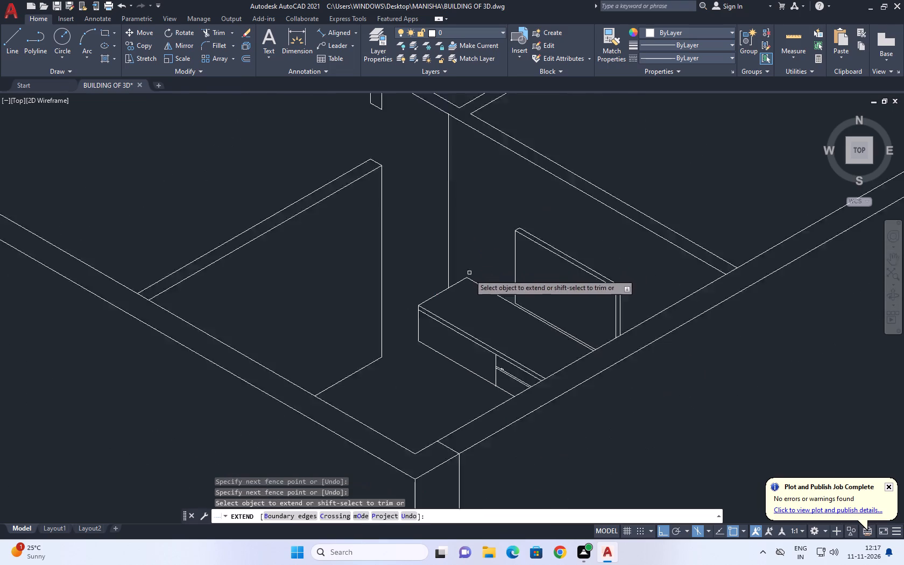
{"action": "scroll", "coordinate": [469, 274], "scroll_direction": "down", "scroll_amount": 1}
{"action": "key", "text": "space"}
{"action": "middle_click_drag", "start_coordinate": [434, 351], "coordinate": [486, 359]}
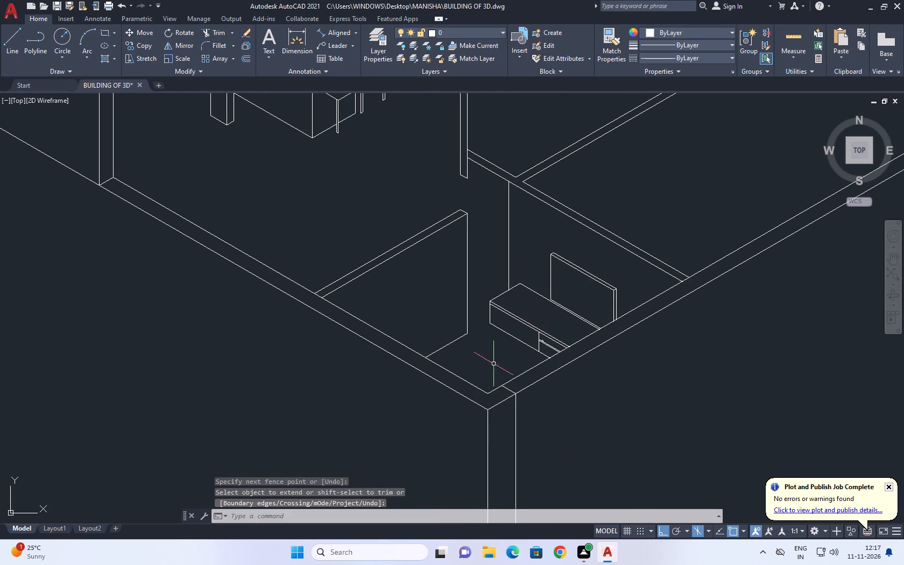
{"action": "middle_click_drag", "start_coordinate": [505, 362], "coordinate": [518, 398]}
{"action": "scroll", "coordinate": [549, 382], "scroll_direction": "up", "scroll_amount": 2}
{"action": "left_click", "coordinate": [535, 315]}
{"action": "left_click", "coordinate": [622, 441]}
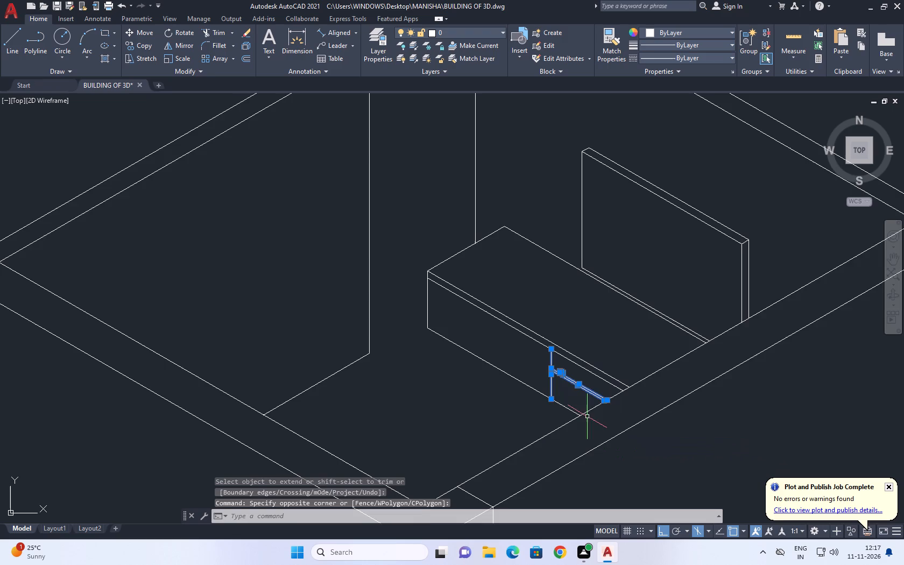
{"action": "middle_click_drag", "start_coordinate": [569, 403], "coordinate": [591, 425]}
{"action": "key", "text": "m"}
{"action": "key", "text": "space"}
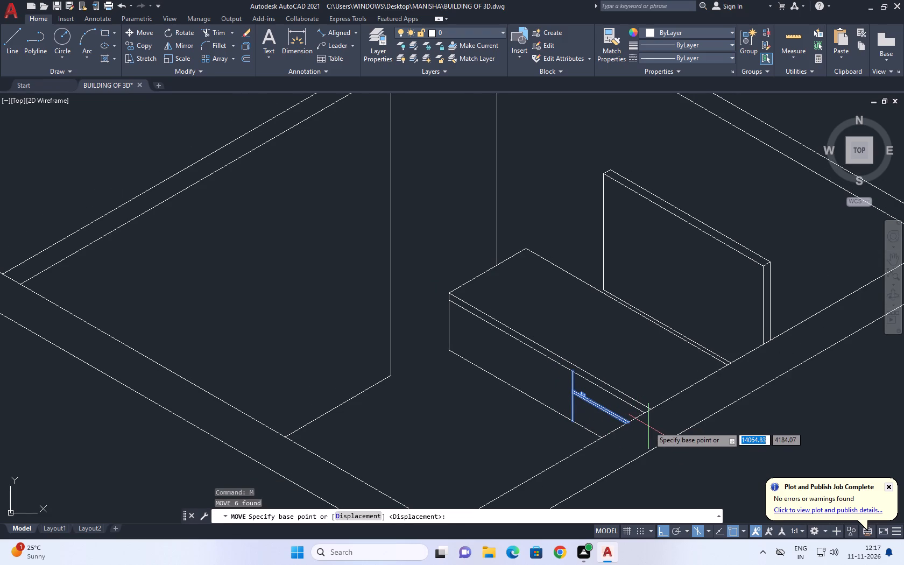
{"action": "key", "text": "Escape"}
Move the cabinet front's vertical divider along the front face, farther from the outer wall.
{"action": "scroll", "coordinate": [608, 429], "scroll_direction": "up", "scroll_amount": 1}
{"action": "scroll", "coordinate": [577, 392], "scroll_direction": "up", "scroll_amount": 2}
{"action": "left_click", "coordinate": [528, 304]}
{"action": "left_click", "coordinate": [485, 296]}
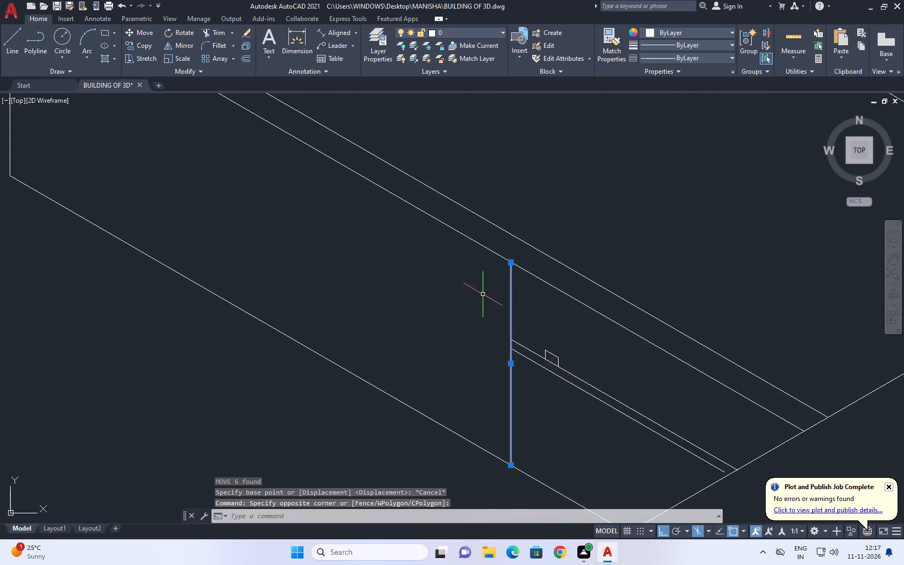
{"action": "middle_click_drag", "start_coordinate": [615, 234], "coordinate": [676, 341]}
{"action": "scroll", "coordinate": [680, 349], "scroll_direction": "down", "scroll_amount": 2}
{"action": "key", "text": "m"}
{"action": "key", "text": "space"}
{"action": "left_click_drag", "start_coordinate": [670, 335], "coordinate": [660, 331]}
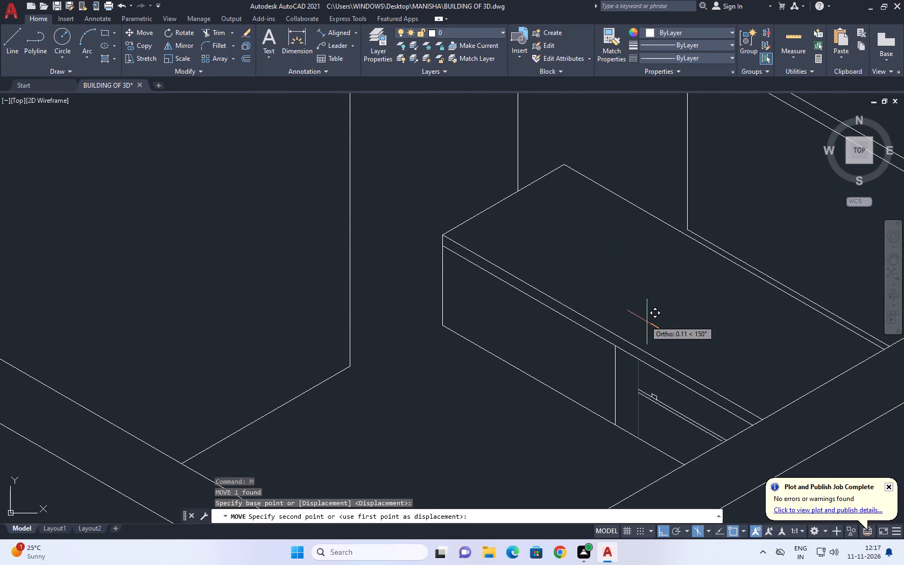
{"action": "left_click", "coordinate": [609, 294]}
Extend both drawer lines to the relocated vertical divider.
{"action": "type", "text": "EX"}
{"action": "key", "text": "space"}
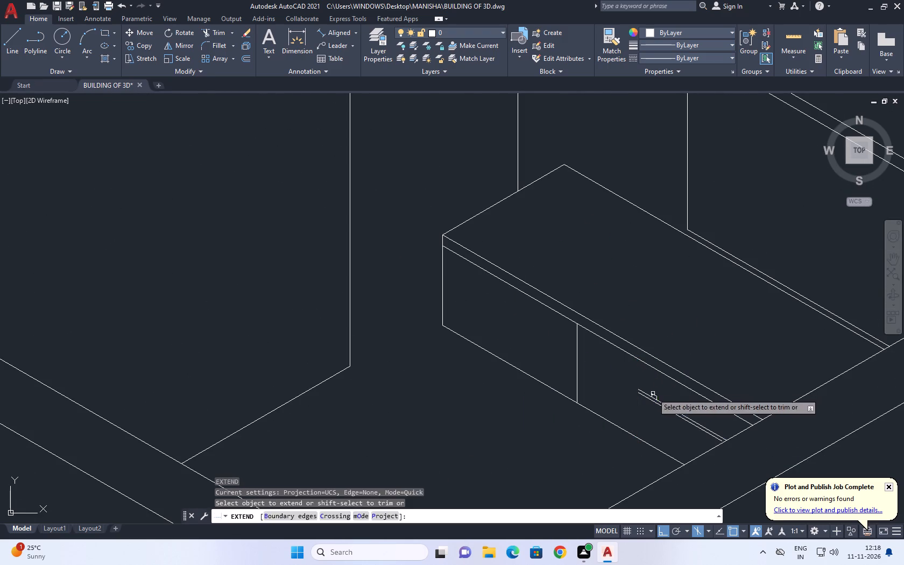
{"action": "left_click", "coordinate": [641, 384]}
{"action": "left_click", "coordinate": [635, 413]}
{"action": "scroll", "coordinate": [658, 406], "scroll_direction": "up", "scroll_amount": 1}
{"action": "key", "text": "space"}
Move the three-sided drawer handle along the upper drawer line, closer to the vertical divider.
{"action": "scroll", "coordinate": [645, 389], "scroll_direction": "up", "scroll_amount": 1}
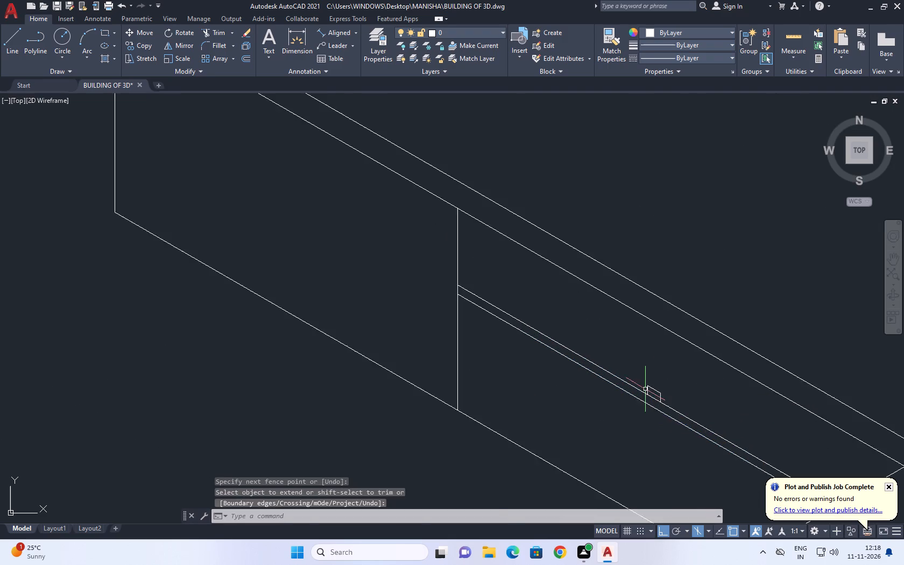
{"action": "scroll", "coordinate": [645, 389], "scroll_direction": "up", "scroll_amount": 1}
{"action": "left_click", "coordinate": [634, 360]}
{"action": "left_click", "coordinate": [690, 444]}
{"action": "middle_click_drag", "start_coordinate": [611, 358], "coordinate": [662, 422]}
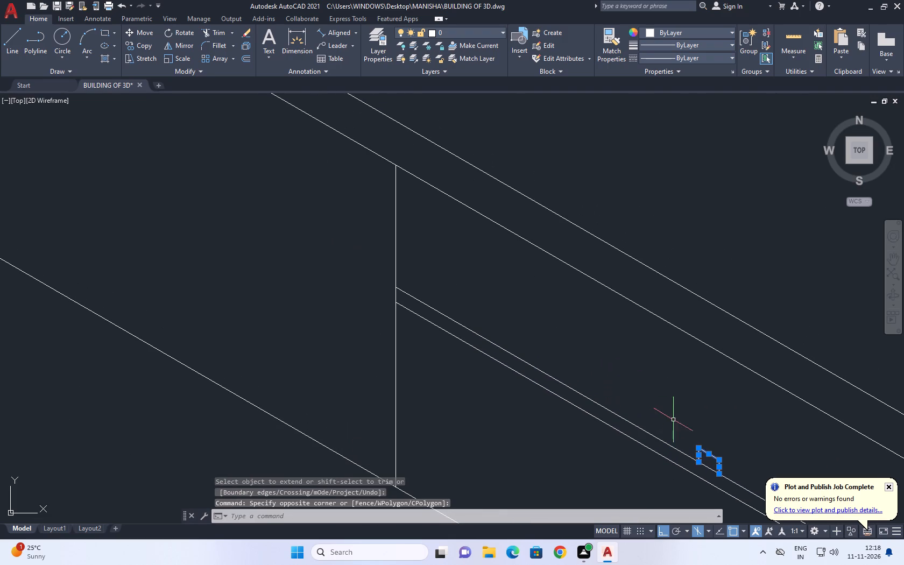
{"action": "key", "text": "m"}
{"action": "key", "text": "space"}
{"action": "left_click", "coordinate": [750, 437]}
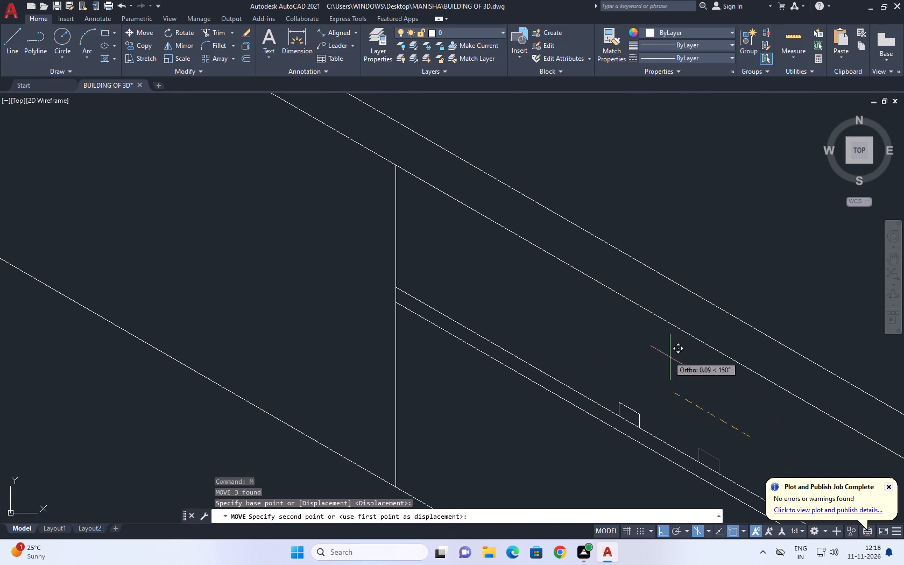
{"action": "left_click", "coordinate": [514, 246]}
Stretch the long partition wall's outer line from the wall junction to the top of the vertical corner line.
{"action": "scroll", "coordinate": [569, 329], "scroll_direction": "down", "scroll_amount": 5}
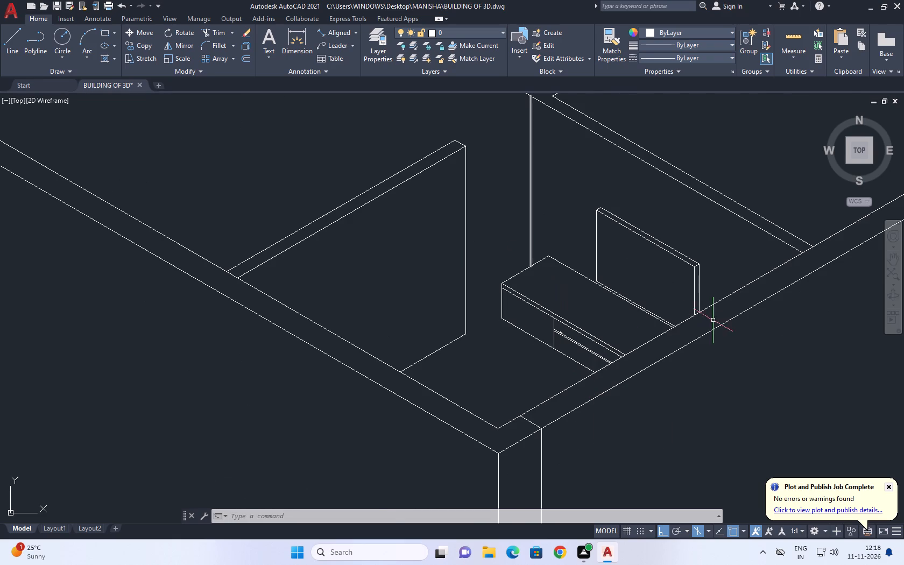
{"action": "scroll", "coordinate": [714, 321], "scroll_direction": "down", "scroll_amount": 2}
{"action": "middle_click_drag", "start_coordinate": [790, 293], "coordinate": [776, 309]}
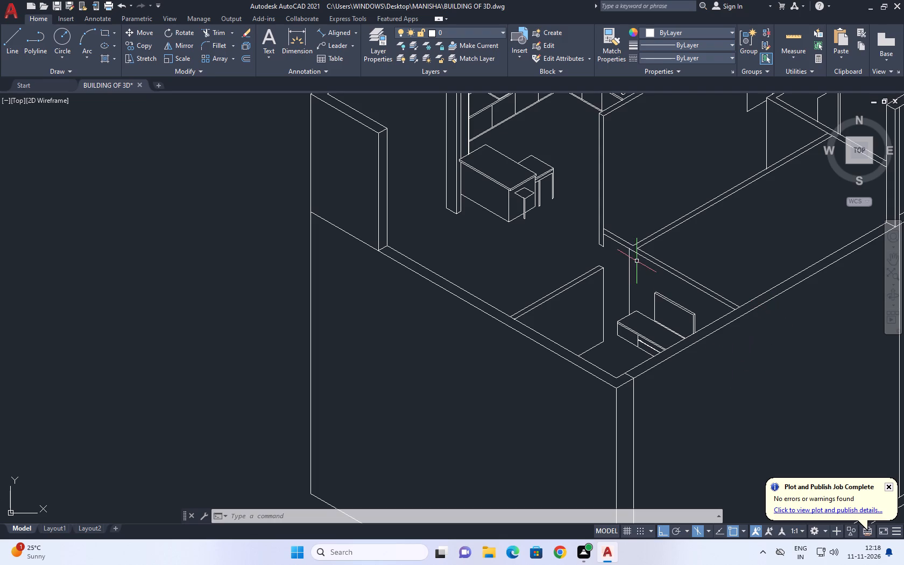
{"action": "scroll", "coordinate": [637, 258], "scroll_direction": "up", "scroll_amount": 5}
{"action": "left_click", "coordinate": [649, 241]}
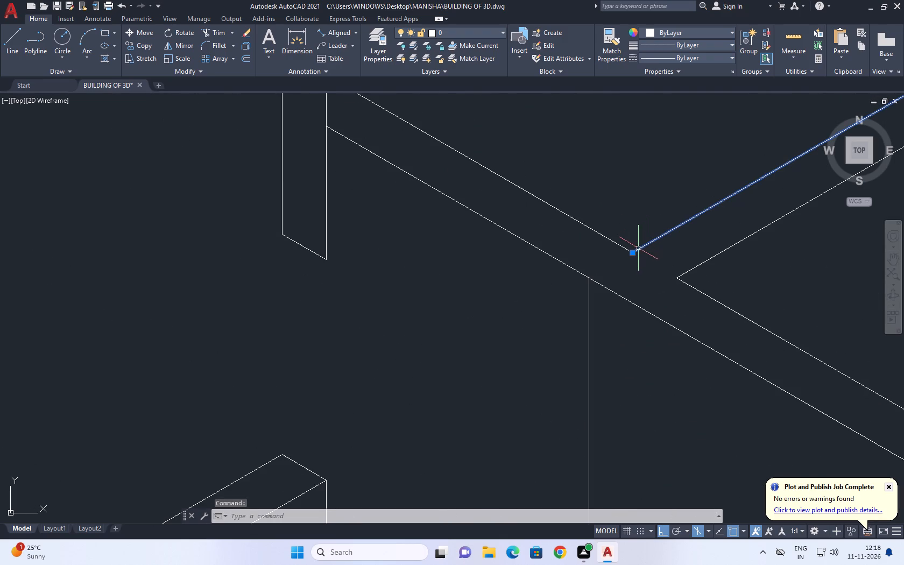
{"action": "scroll", "coordinate": [631, 251], "scroll_direction": "up", "scroll_amount": 1}
{"action": "scroll", "coordinate": [632, 251], "scroll_direction": "down", "scroll_amount": 6}
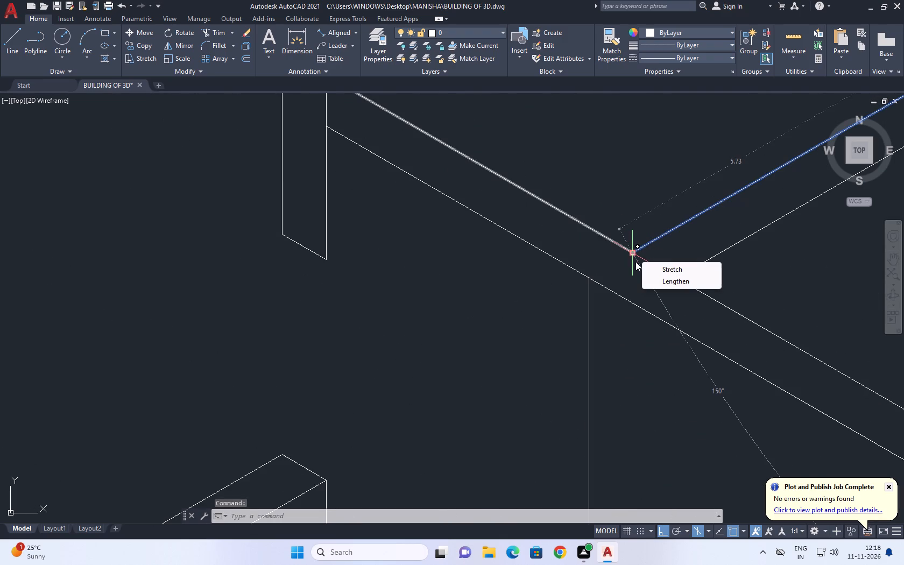
{"action": "scroll", "coordinate": [635, 262], "scroll_direction": "down", "scroll_amount": 2}
{"action": "scroll", "coordinate": [594, 279], "scroll_direction": "down", "scroll_amount": 7}
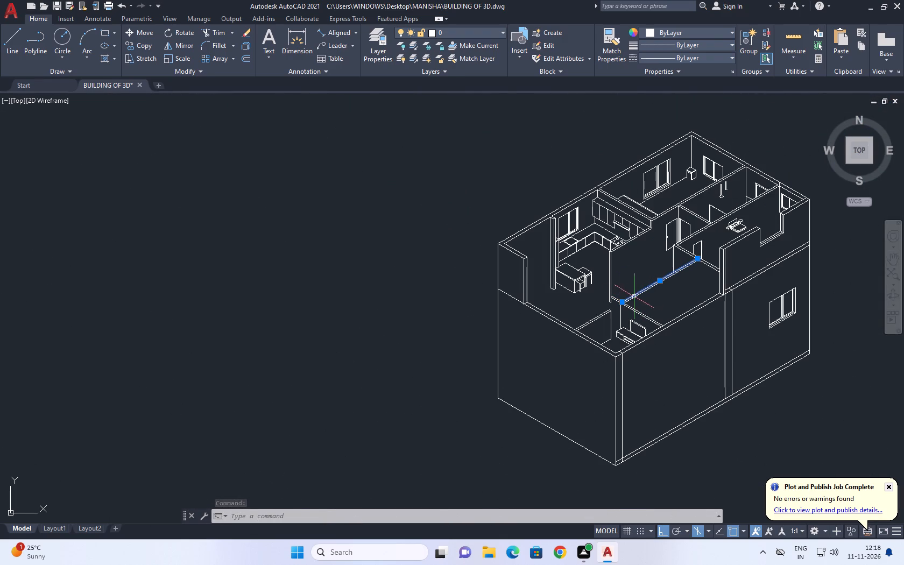
{"action": "scroll", "coordinate": [621, 296], "scroll_direction": "up", "scroll_amount": 7}
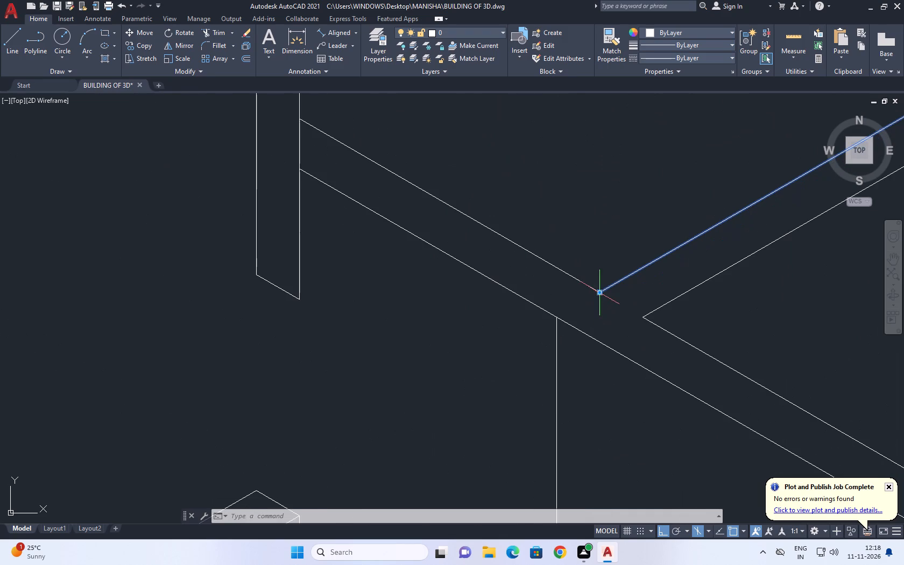
{"action": "left_click", "coordinate": [601, 291]}
{"action": "left_click_drag", "start_coordinate": [557, 315], "coordinate": [563, 318]}
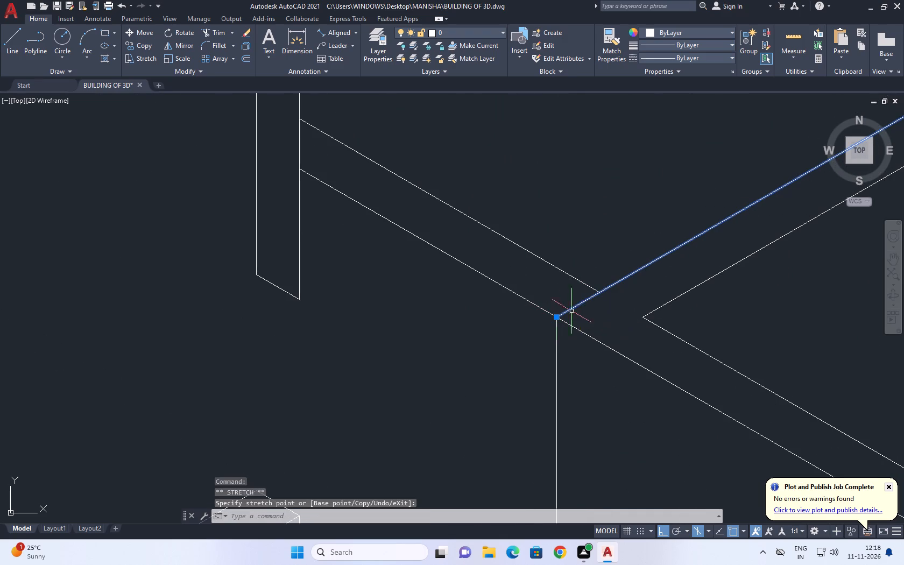
{"action": "right_click", "coordinate": [580, 180]}
{"action": "left_click", "coordinate": [634, 363]}
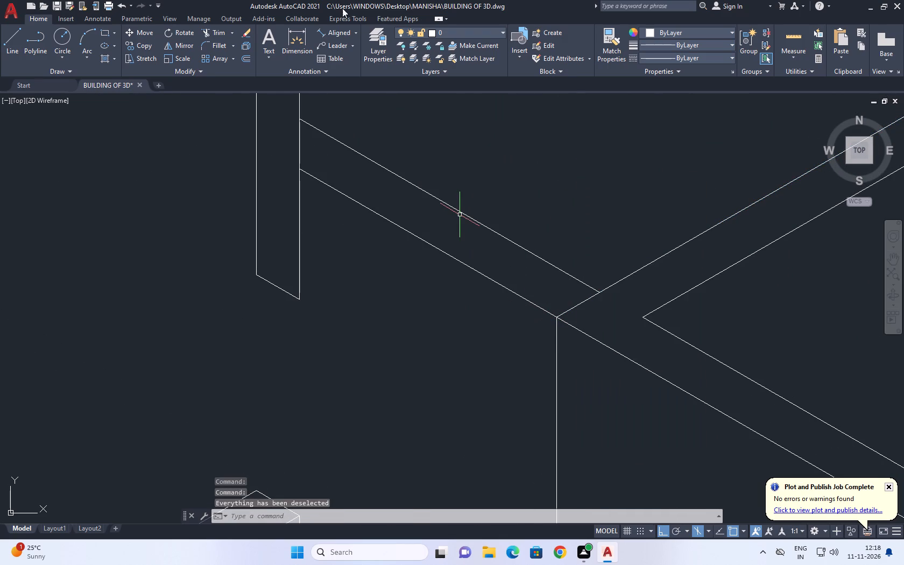
Trim away the two parallel wall lines between the partition wall's corner and the opposite wall end, leaving an opening.
{"action": "left_click", "coordinate": [217, 33]}
{"action": "left_click", "coordinate": [517, 198]}
{"action": "left_click", "coordinate": [407, 289]}
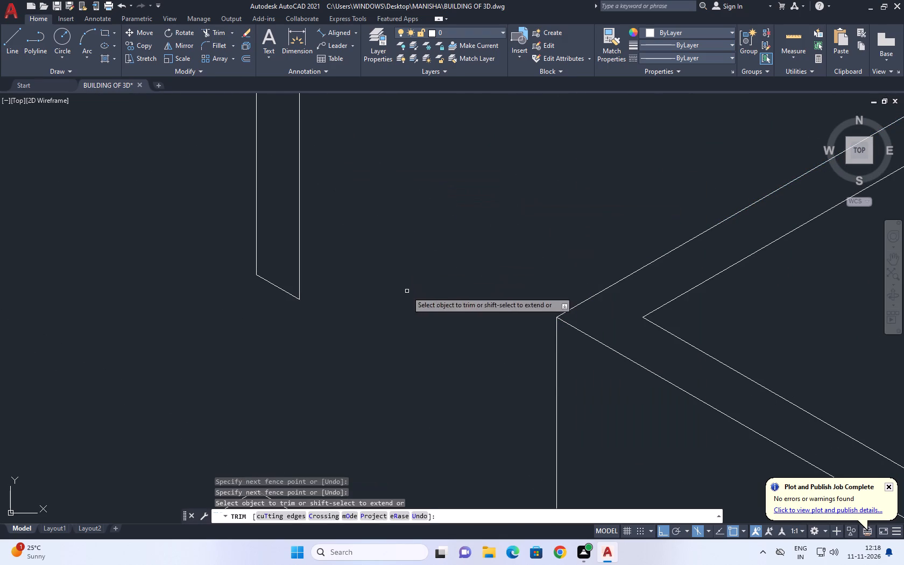
{"action": "right_click", "coordinate": [496, 230]}
{"action": "left_click", "coordinate": [521, 252]}
Examine the opened wall corner and the furnished front room within the building's overall isometric view.
{"action": "scroll", "coordinate": [425, 257], "scroll_direction": "down", "scroll_amount": 4}
{"action": "scroll", "coordinate": [527, 235], "scroll_direction": "down", "scroll_amount": 2}
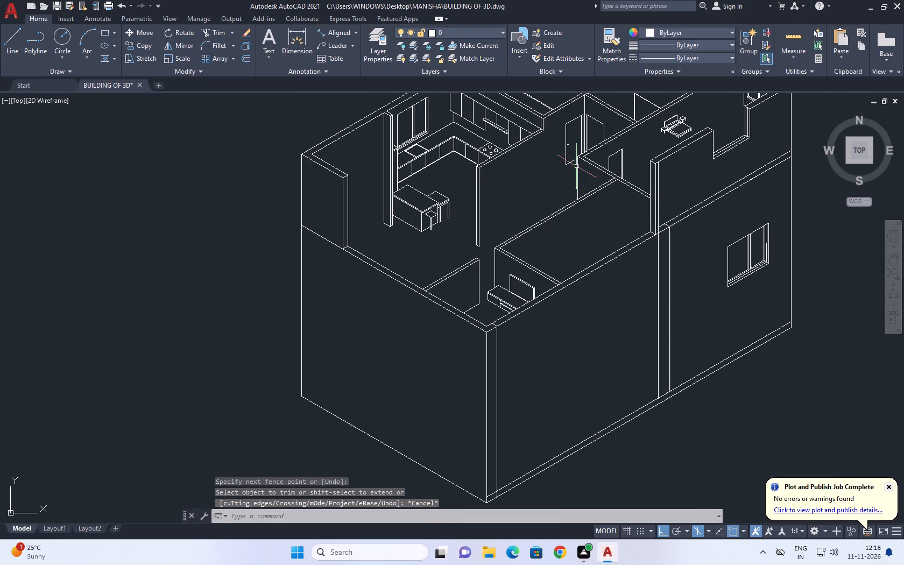
{"action": "middle_click_drag", "start_coordinate": [577, 160], "coordinate": [580, 214]}
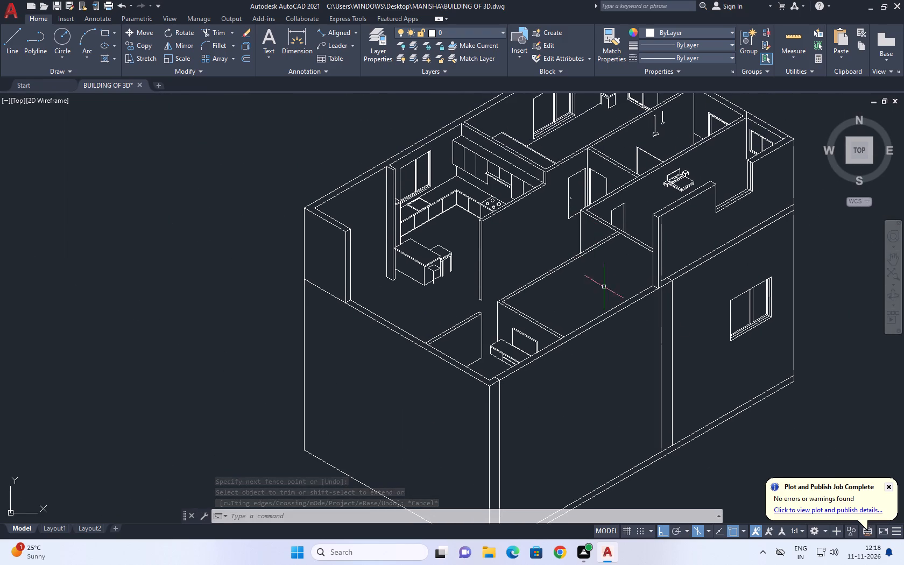
{"action": "middle_click_drag", "start_coordinate": [485, 315], "coordinate": [533, 314]}
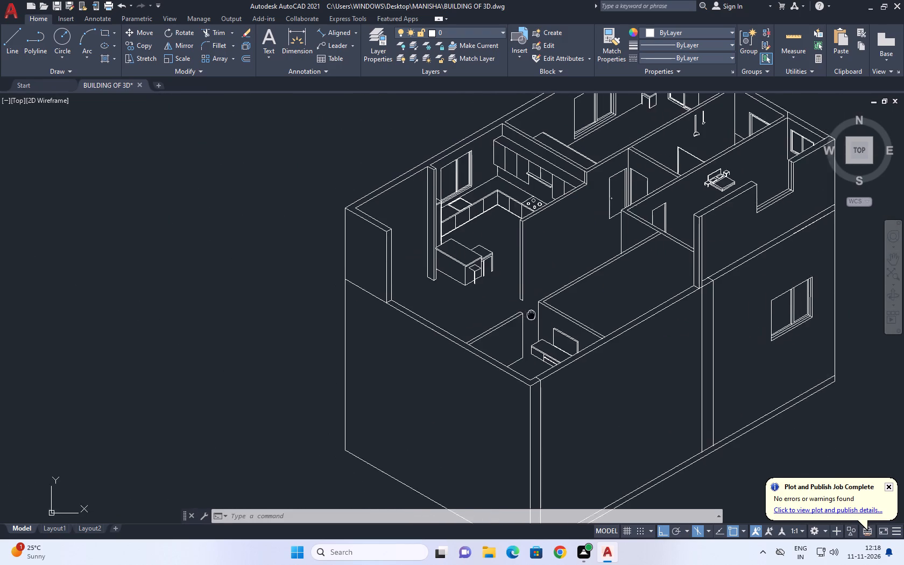
{"action": "middle_click_drag", "start_coordinate": [533, 314], "coordinate": [538, 315]}
{"action": "scroll", "coordinate": [536, 317], "scroll_direction": "down", "scroll_amount": 2}
{"action": "middle_click_drag", "start_coordinate": [689, 390], "coordinate": [669, 374]}
{"action": "scroll", "coordinate": [669, 374], "scroll_direction": "up", "scroll_amount": 1}
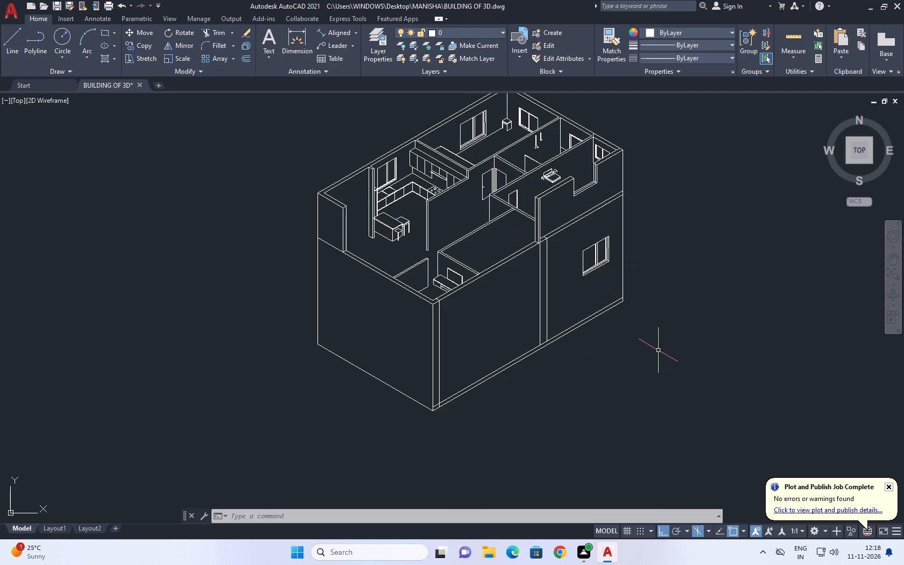
{"action": "scroll", "coordinate": [653, 347], "scroll_direction": "up", "scroll_amount": 1}
{"action": "middle_click_drag", "start_coordinate": [322, 299], "coordinate": [406, 340]}
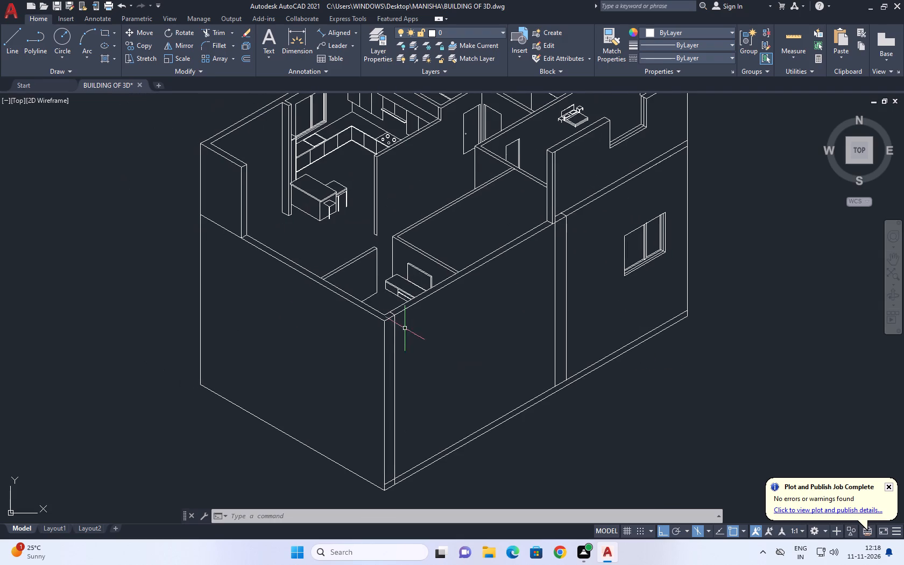
{"action": "scroll", "coordinate": [349, 289], "scroll_direction": "up", "scroll_amount": 1}
{"action": "middle_click_drag", "start_coordinate": [366, 296], "coordinate": [413, 320]}
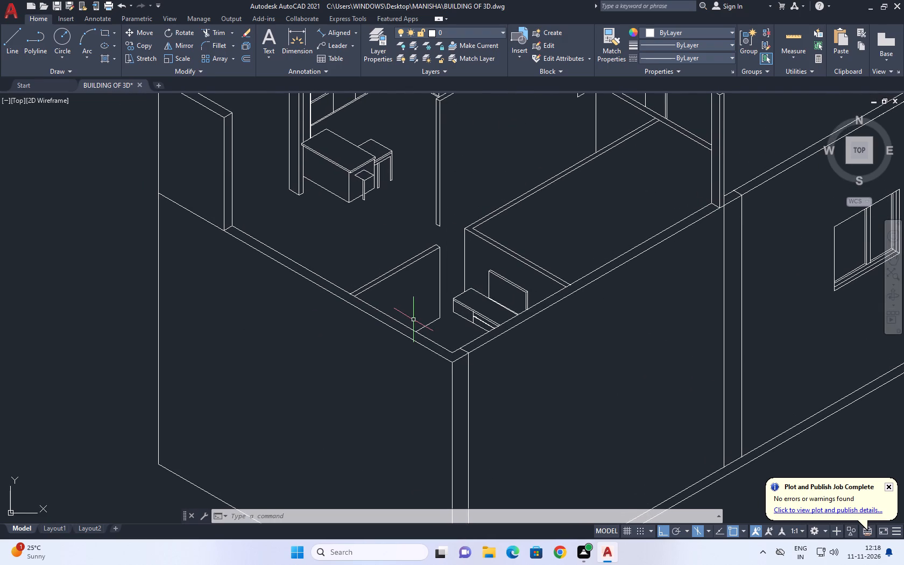
Draw a three-segment panel outline from the front room's inner wall line: out at 30°, straight down, and back across the wall line.
{"action": "type", "text": "L"}
{"action": "key", "text": "space"}
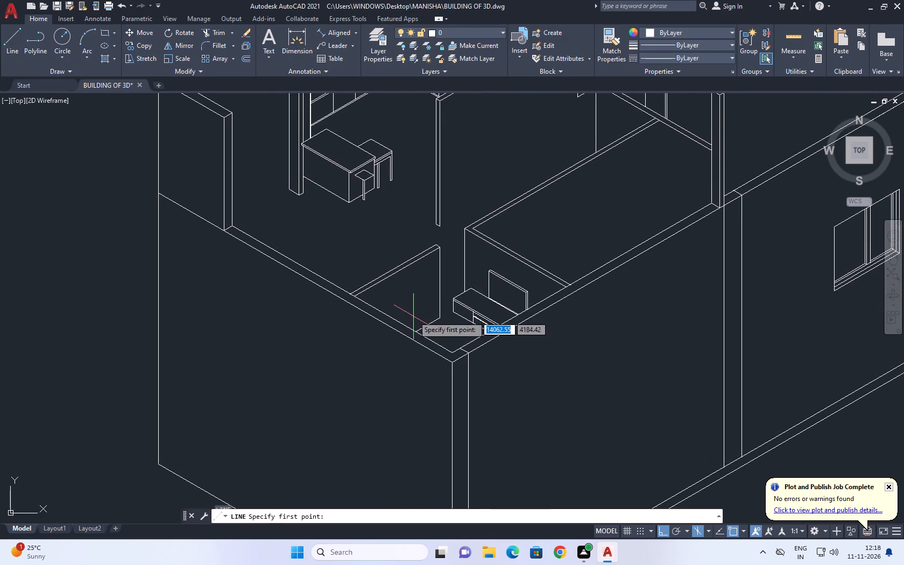
{"action": "scroll", "coordinate": [411, 313], "scroll_direction": "up", "scroll_amount": 2}
{"action": "scroll", "coordinate": [356, 309], "scroll_direction": "up", "scroll_amount": 1}
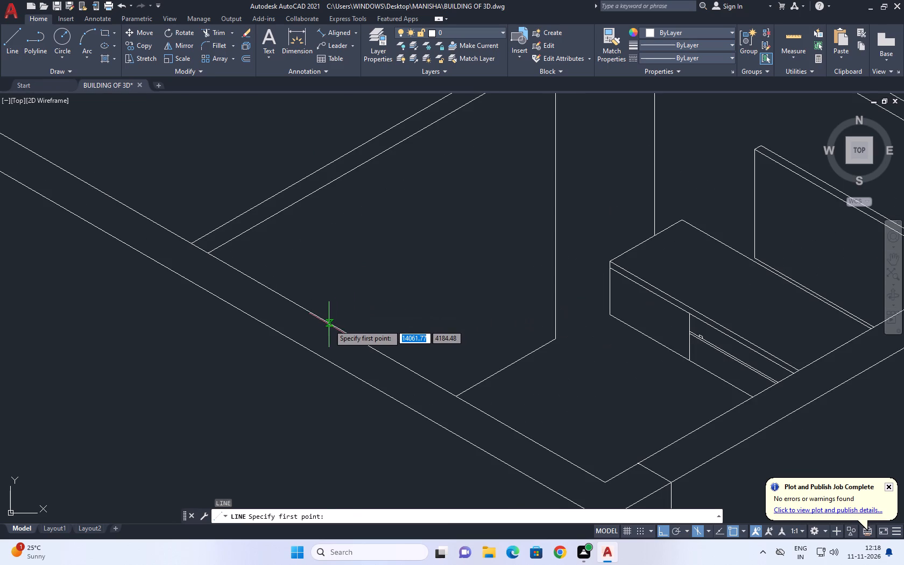
{"action": "left_click", "coordinate": [329, 324]}
{"action": "key", "text": "F5"}
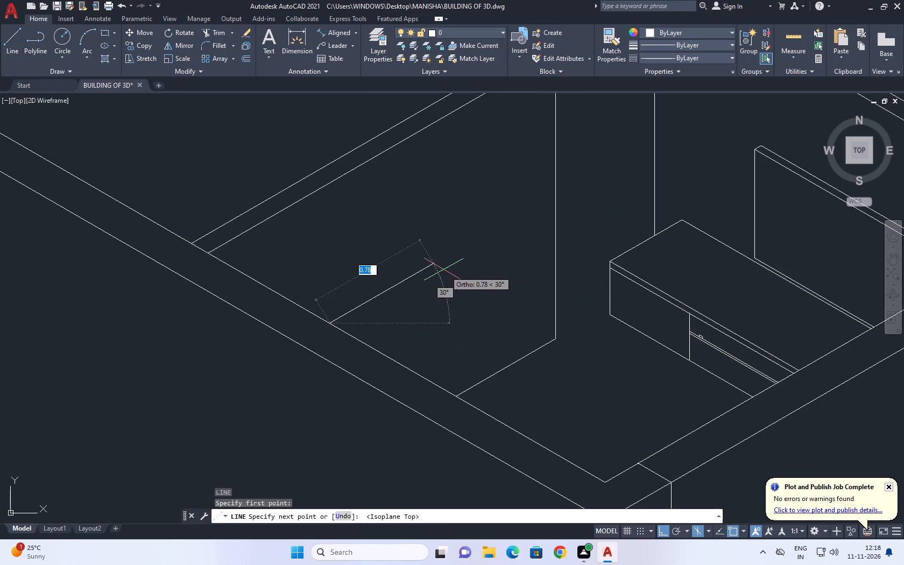
{"action": "left_click", "coordinate": [470, 248]}
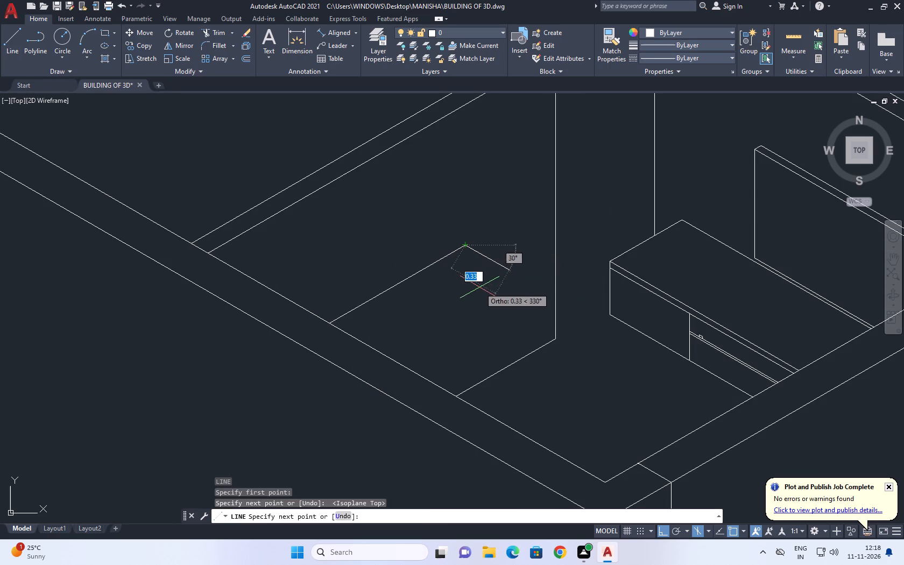
{"action": "key", "text": "F5"}
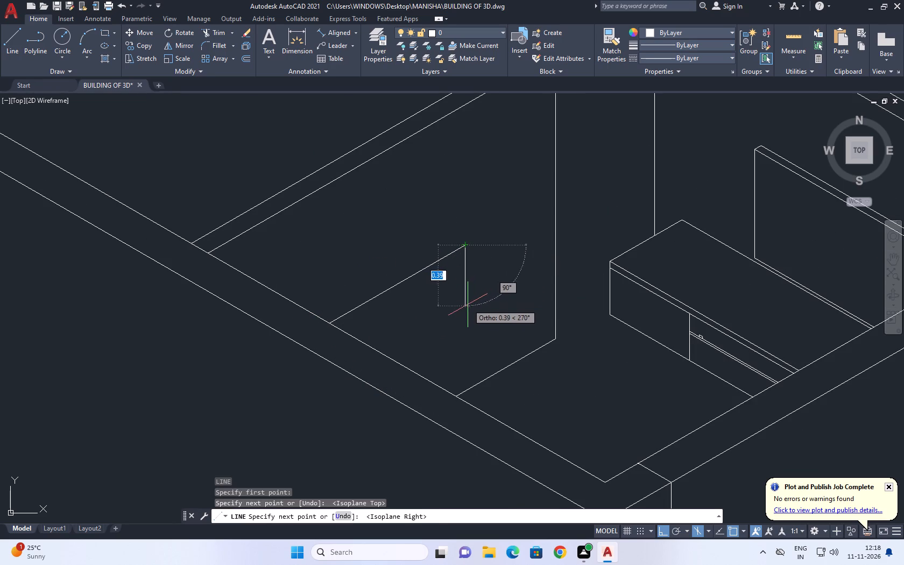
{"action": "left_click", "coordinate": [464, 317]}
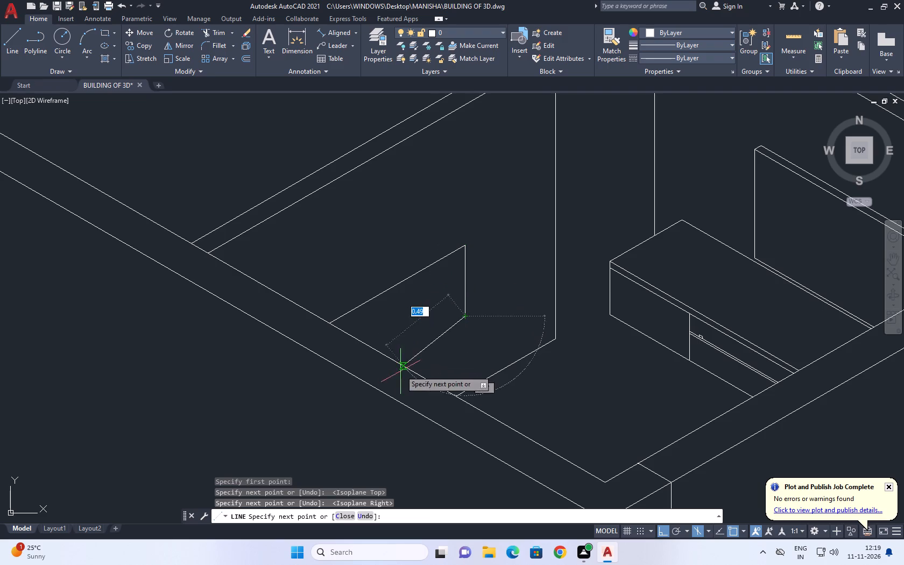
{"action": "left_click", "coordinate": [380, 371]}
{"action": "key", "text": "space"}
Trim the end of the panel's bottom line that overshoots the inner wall line.
{"action": "middle_click_drag", "start_coordinate": [489, 331], "coordinate": [485, 329]}
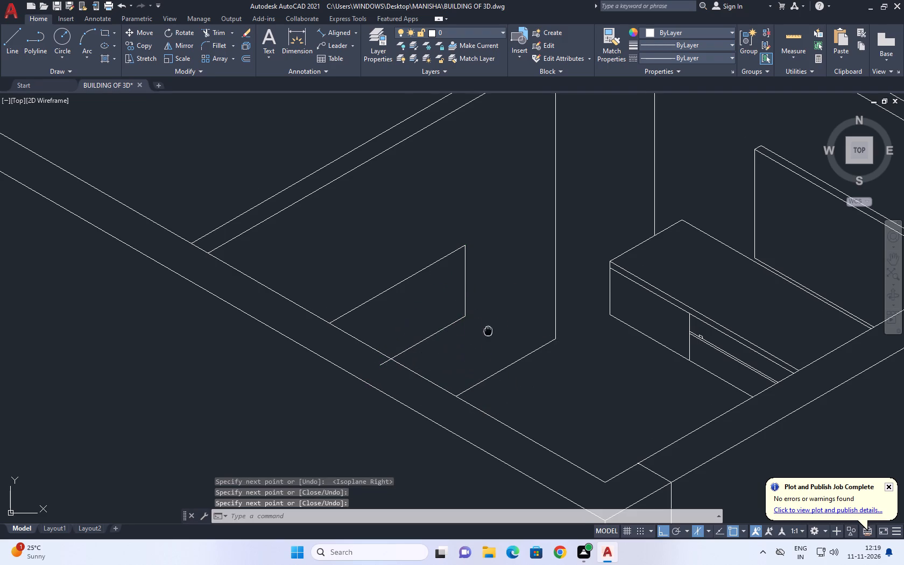
{"action": "middle_click_drag", "start_coordinate": [485, 329], "coordinate": [458, 310]}
{"action": "key", "text": "t"}
{"action": "key", "text": "r"}
{"action": "key", "text": "space"}
{"action": "scroll", "coordinate": [371, 356], "scroll_direction": "up", "scroll_amount": 2}
{"action": "left_click", "coordinate": [315, 316]}
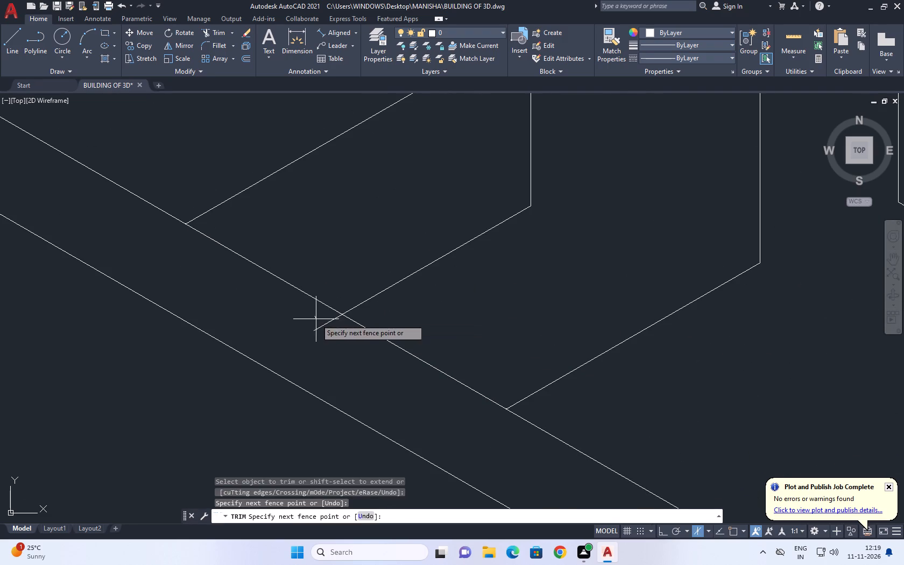
{"action": "left_click", "coordinate": [350, 336]}
{"action": "key", "text": "space"}
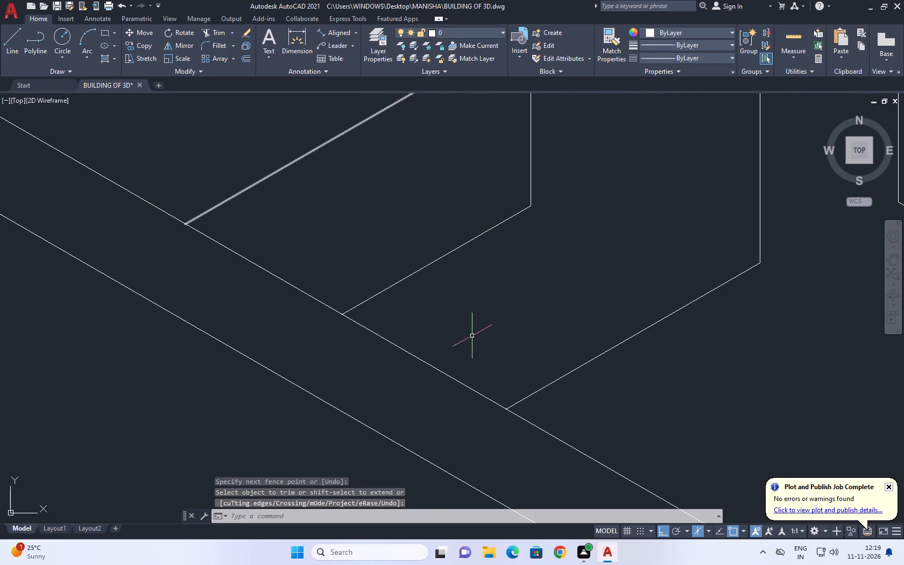
Copy the panel's top line and vertical edge a short distance along the 330° isometric direction to give the panel thickness.
{"action": "middle_click_drag", "start_coordinate": [428, 262], "coordinate": [501, 405]}
{"action": "left_click_drag", "start_coordinate": [628, 164], "coordinate": [624, 170]}
{"action": "left_click_drag", "start_coordinate": [553, 181], "coordinate": [532, 181]}
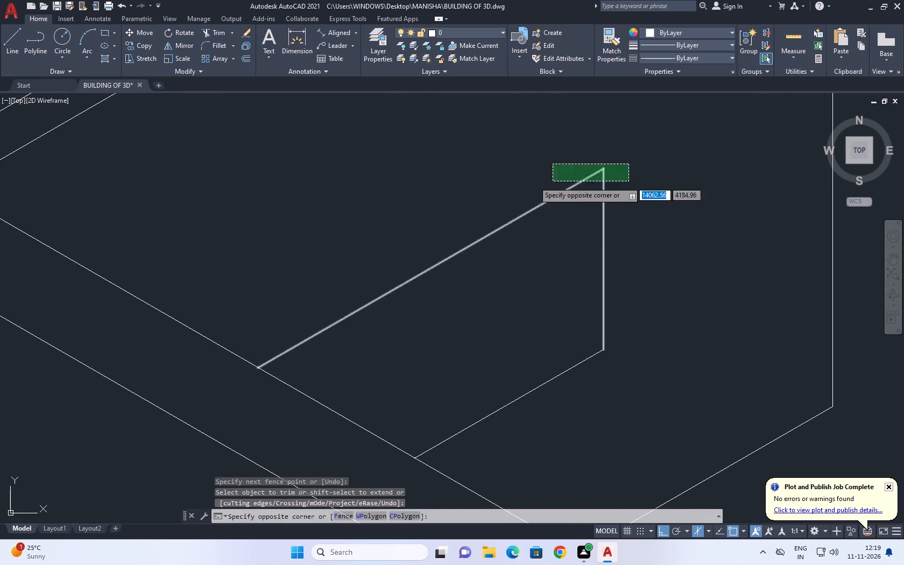
{"action": "left_click_drag", "start_coordinate": [532, 181], "coordinate": [531, 181]}
{"action": "middle_click_drag", "start_coordinate": [652, 175], "coordinate": [625, 175]}
{"action": "type", "text": "CO"}
{"action": "key", "text": "space"}
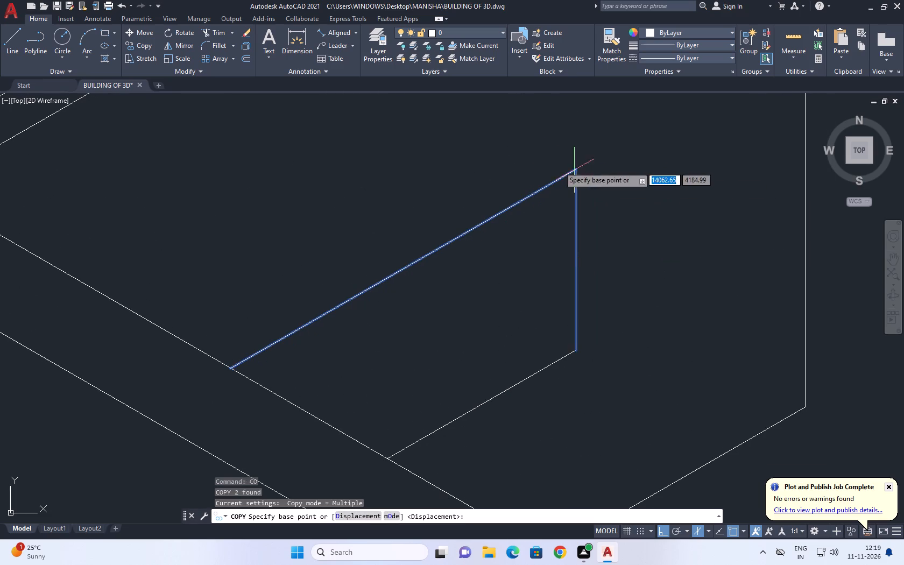
{"action": "scroll", "coordinate": [542, 160], "scroll_direction": "up", "scroll_amount": 2}
{"action": "left_click", "coordinate": [628, 182]}
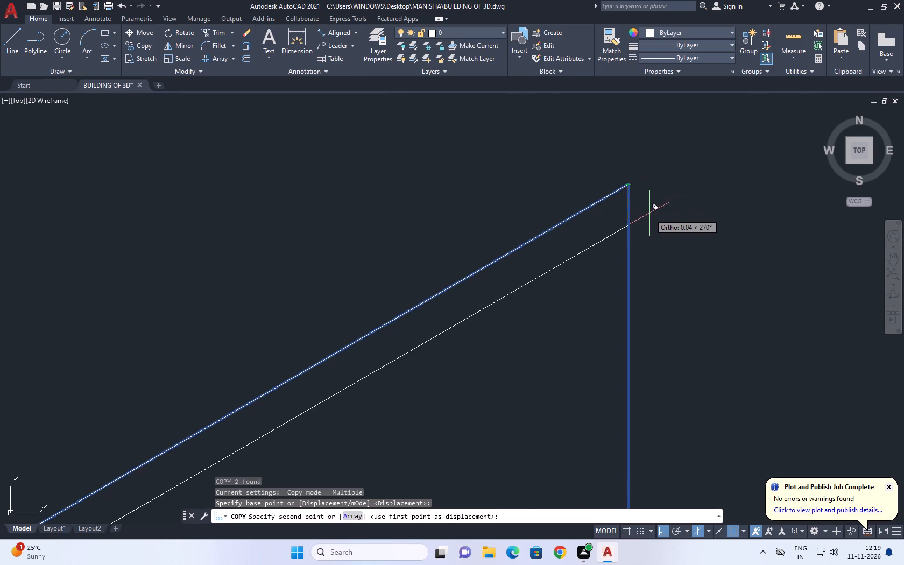
{"action": "scroll", "coordinate": [649, 214], "scroll_direction": "down", "scroll_amount": 3}
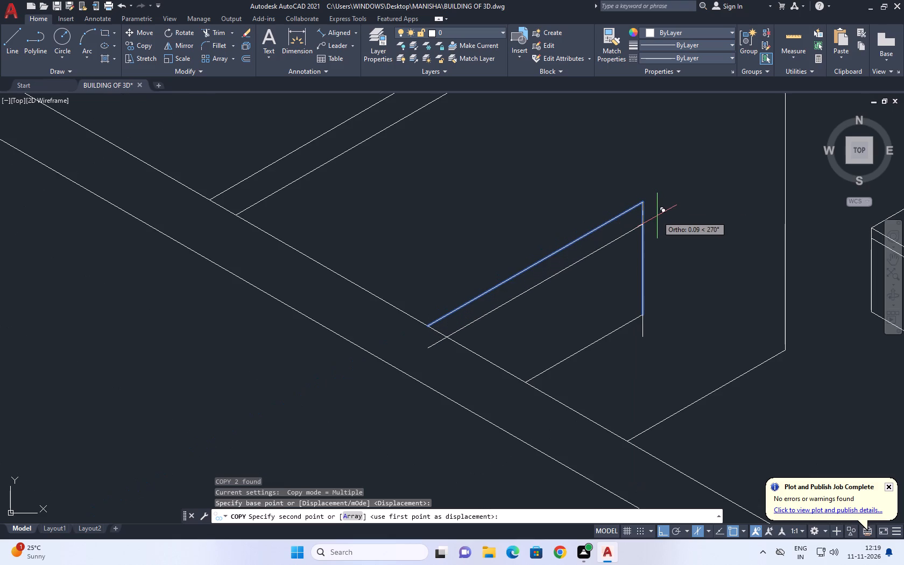
{"action": "key", "text": "F5"}
{"action": "scroll", "coordinate": [658, 214], "scroll_direction": "up", "scroll_amount": 1}
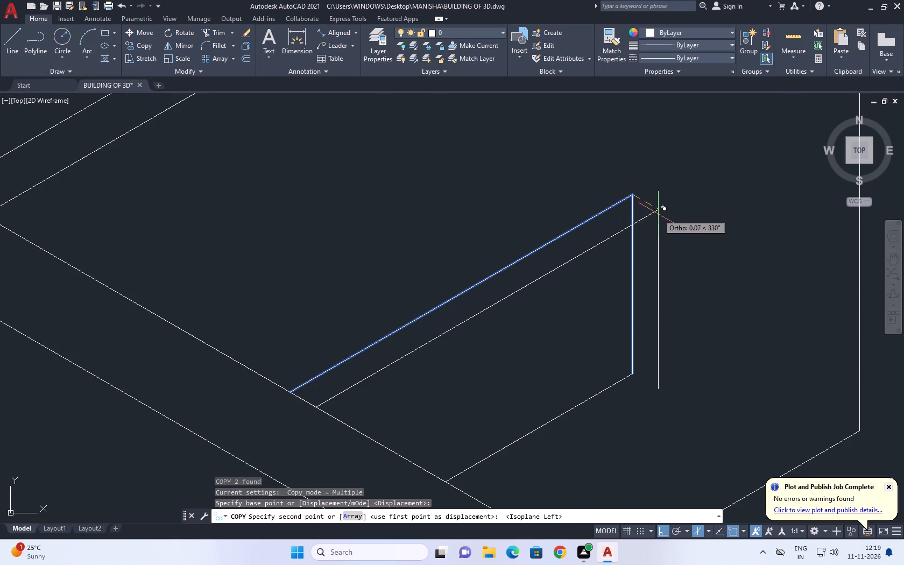
{"action": "left_click", "coordinate": [649, 206]}
{"action": "key", "text": "space"}
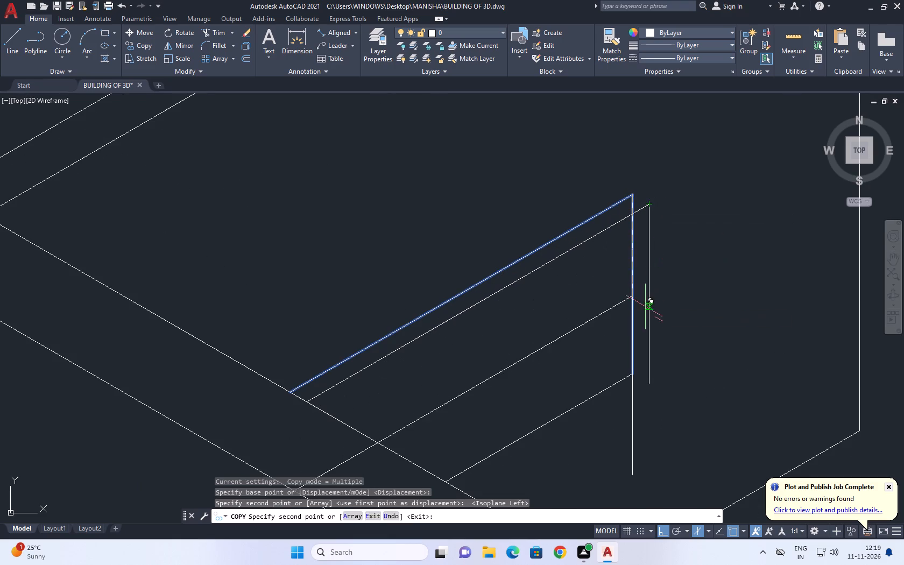
Draw a short line joining the upper corners of the original and copied panel outlines.
{"action": "middle_click_drag", "start_coordinate": [610, 241], "coordinate": [612, 272]}
{"action": "key", "text": "l"}
{"action": "key", "text": "space"}
{"action": "scroll", "coordinate": [631, 220], "scroll_direction": "up", "scroll_amount": 3}
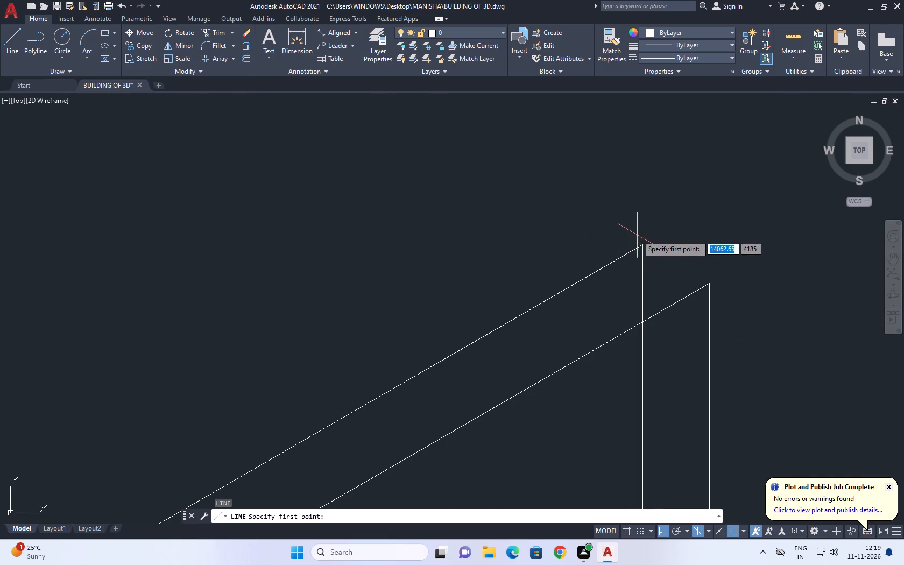
{"action": "left_click", "coordinate": [642, 244]}
{"action": "left_click", "coordinate": [709, 279]}
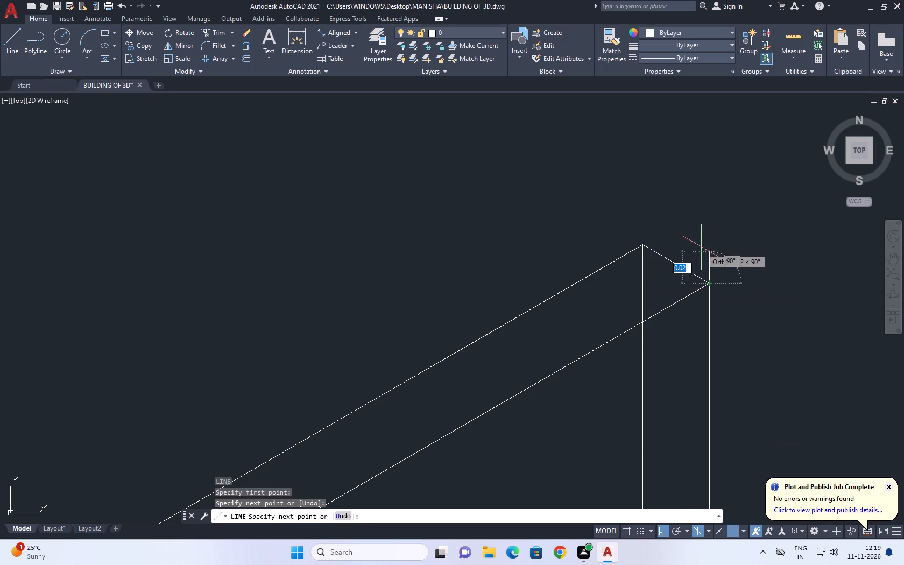
{"action": "key", "text": "space"}
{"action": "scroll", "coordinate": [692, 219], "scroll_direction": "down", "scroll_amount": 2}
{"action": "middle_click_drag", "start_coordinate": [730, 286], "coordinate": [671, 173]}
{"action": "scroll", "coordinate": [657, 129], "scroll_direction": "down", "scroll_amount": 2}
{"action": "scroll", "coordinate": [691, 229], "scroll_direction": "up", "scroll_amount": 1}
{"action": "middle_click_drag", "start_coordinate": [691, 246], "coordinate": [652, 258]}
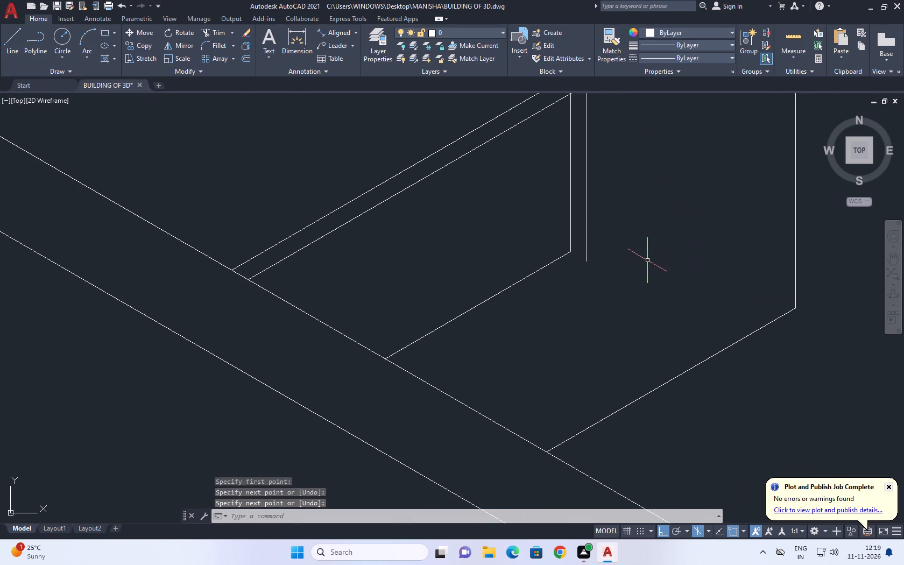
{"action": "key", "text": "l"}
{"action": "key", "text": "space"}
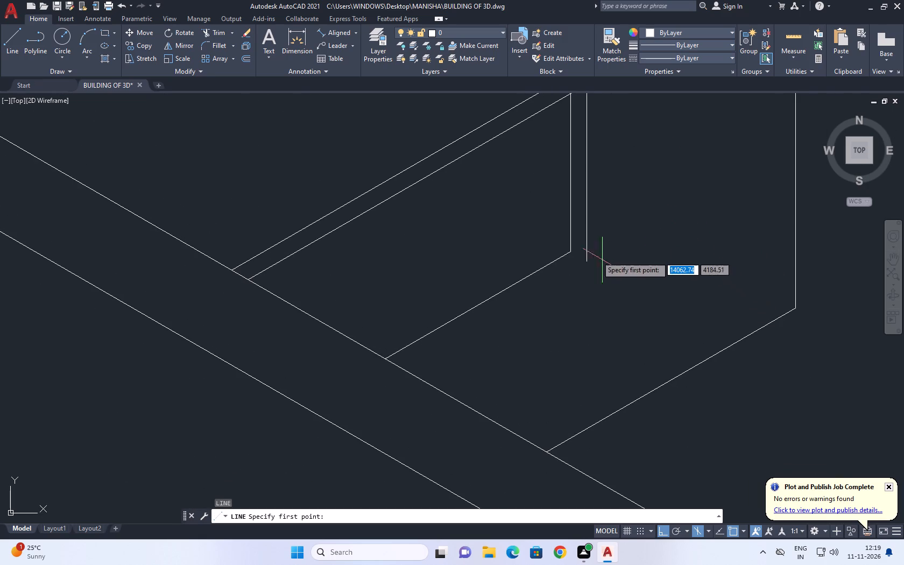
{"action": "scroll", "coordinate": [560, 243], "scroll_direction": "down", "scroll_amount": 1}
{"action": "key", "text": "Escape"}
Move the panel's bottom line from the original vertical edge's lower end to the copied edge's lower end.
{"action": "left_click", "coordinate": [546, 258]}
{"action": "left_click", "coordinate": [536, 278]}
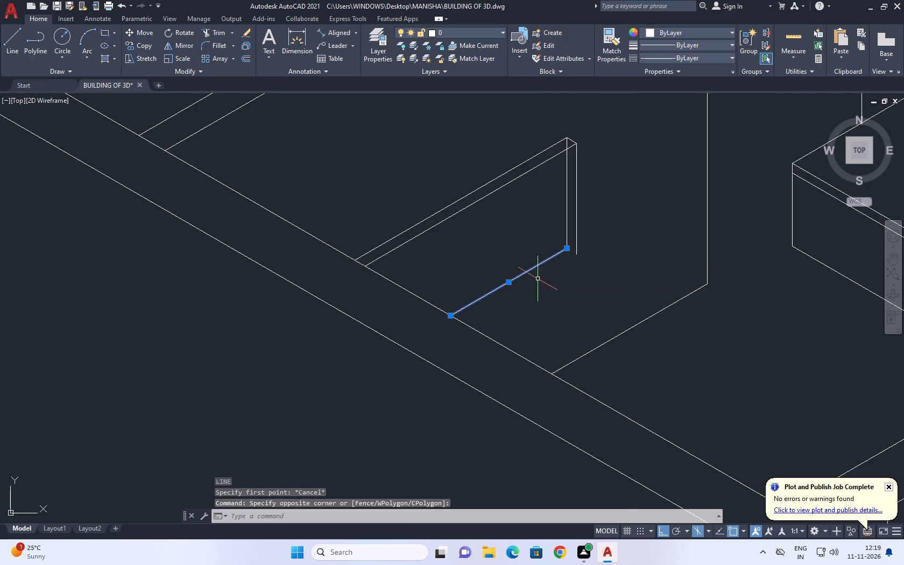
{"action": "middle_click_drag", "start_coordinate": [539, 252], "coordinate": [524, 278]}
{"action": "key", "text": "m"}
{"action": "key", "text": "space"}
{"action": "left_click", "coordinate": [555, 272]}
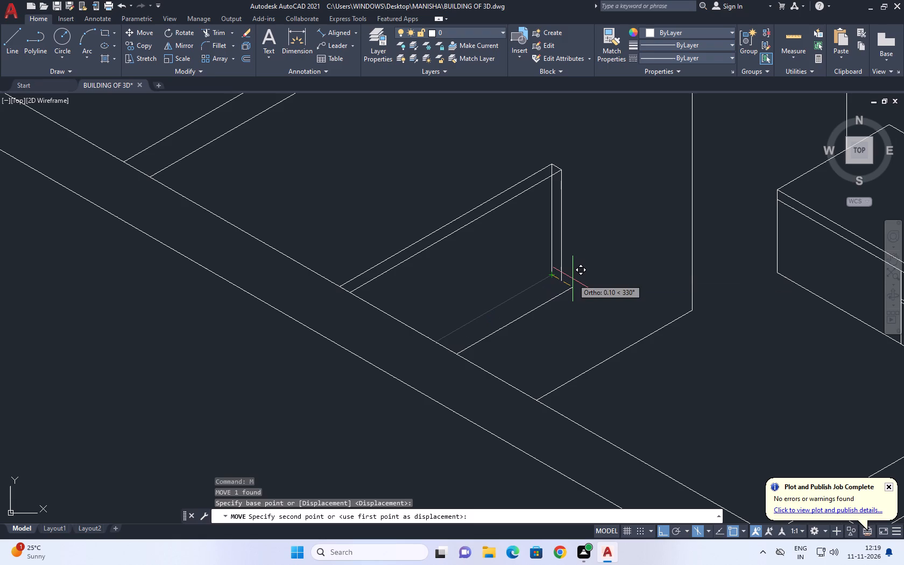
{"action": "left_click", "coordinate": [561, 279]}
Delete the panel's original vertical edge behind the copied one.
{"action": "left_click", "coordinate": [550, 242]}
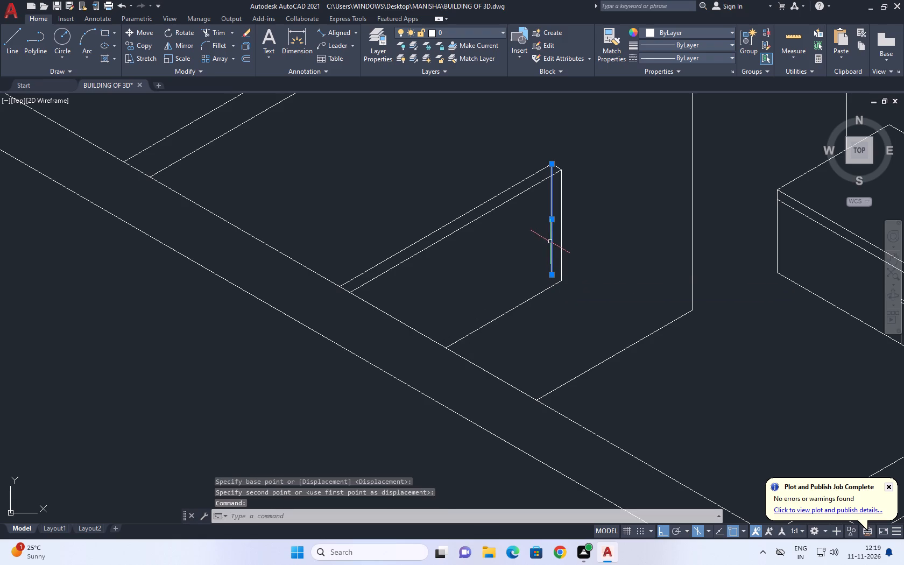
{"action": "key", "text": "Delete"}
Draw a two-segment outline from the panel's lower corner: a short line at 330°, and a line parallel to the bottom edge past the wall.
{"action": "scroll", "coordinate": [561, 243], "scroll_direction": "down", "scroll_amount": 1}
{"action": "middle_click_drag", "start_coordinate": [604, 259], "coordinate": [606, 282]}
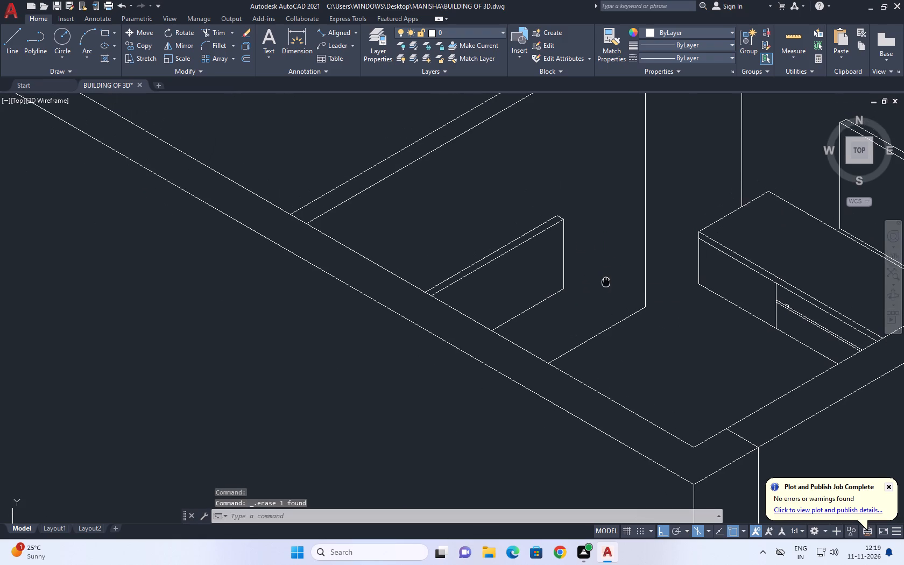
{"action": "middle_click_drag", "start_coordinate": [606, 282], "coordinate": [573, 251]}
{"action": "key", "text": "l"}
{"action": "key", "text": "space"}
{"action": "scroll", "coordinate": [533, 250], "scroll_direction": "up", "scroll_amount": 1}
{"action": "left_click", "coordinate": [526, 263]}
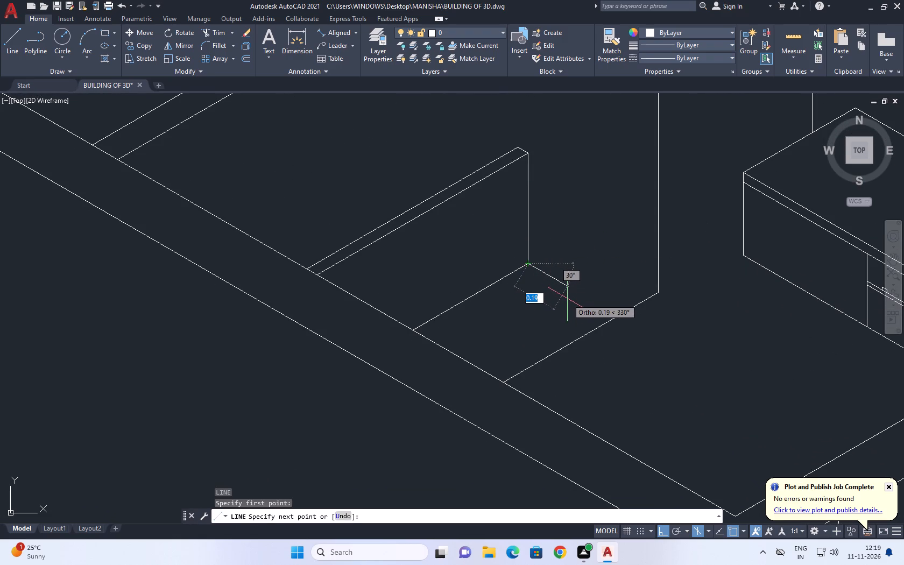
{"action": "left_click", "coordinate": [568, 299]}
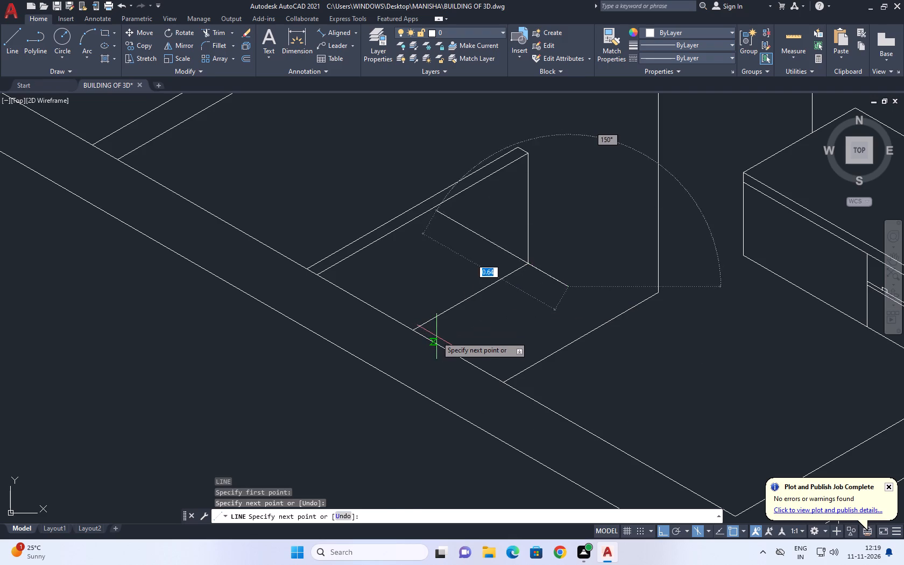
{"action": "key", "text": "F5"}
{"action": "left_click", "coordinate": [435, 351]}
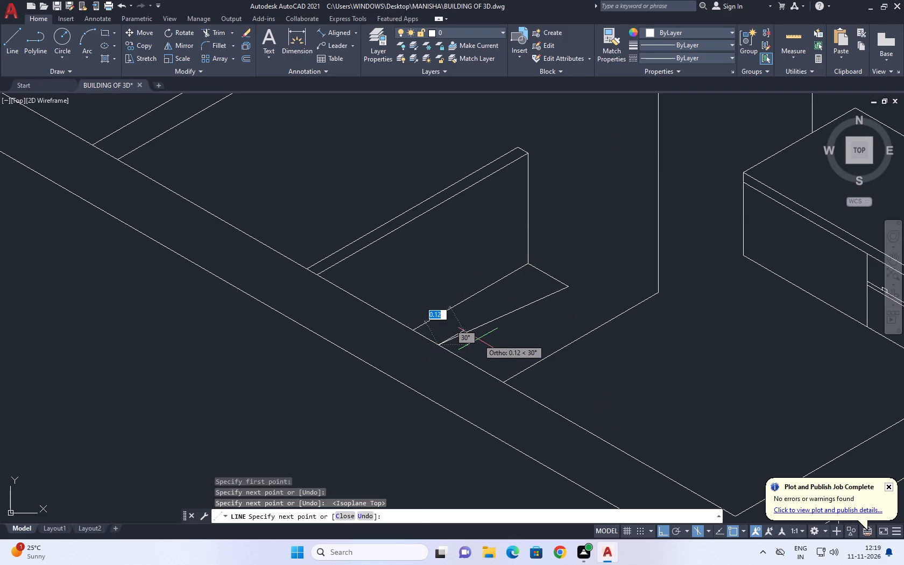
{"action": "key", "text": "ctrl+z"}
{"action": "left_click", "coordinate": [435, 362]}
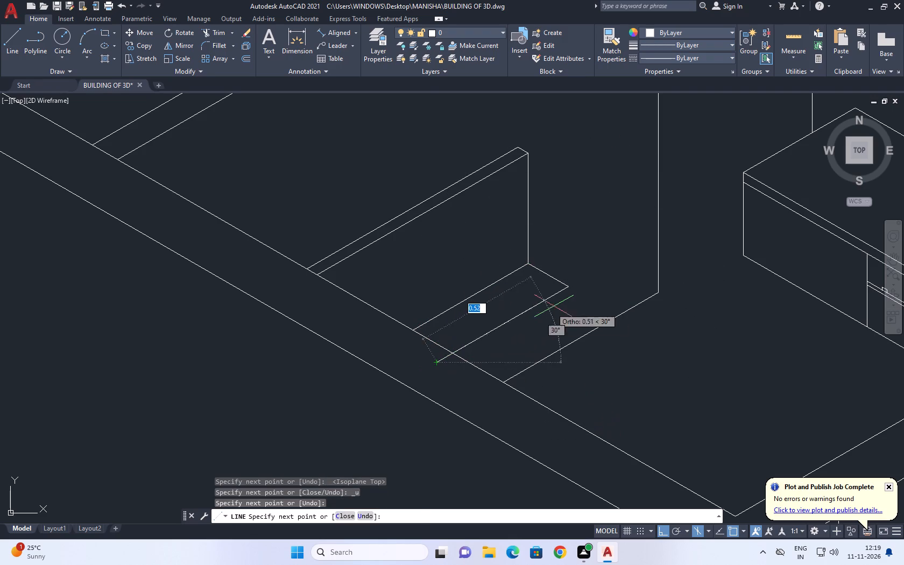
{"action": "key", "text": "space"}
Trim the end of the new parallel line that overshoots the inner wall line.
{"action": "scroll", "coordinate": [554, 300], "scroll_direction": "up", "scroll_amount": 3}
{"action": "scroll", "coordinate": [618, 0], "scroll_direction": "down", "scroll_amount": 3}
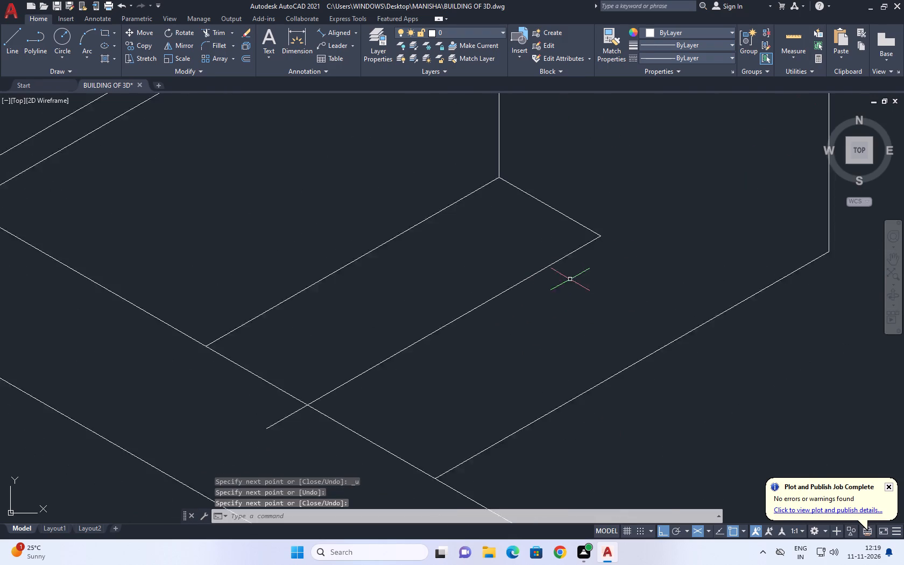
{"action": "scroll", "coordinate": [569, 280], "scroll_direction": "down", "scroll_amount": 2}
{"action": "type", "text": "TR"}
{"action": "key", "text": "space"}
{"action": "scroll", "coordinate": [510, 323], "scroll_direction": "up", "scroll_amount": 3}
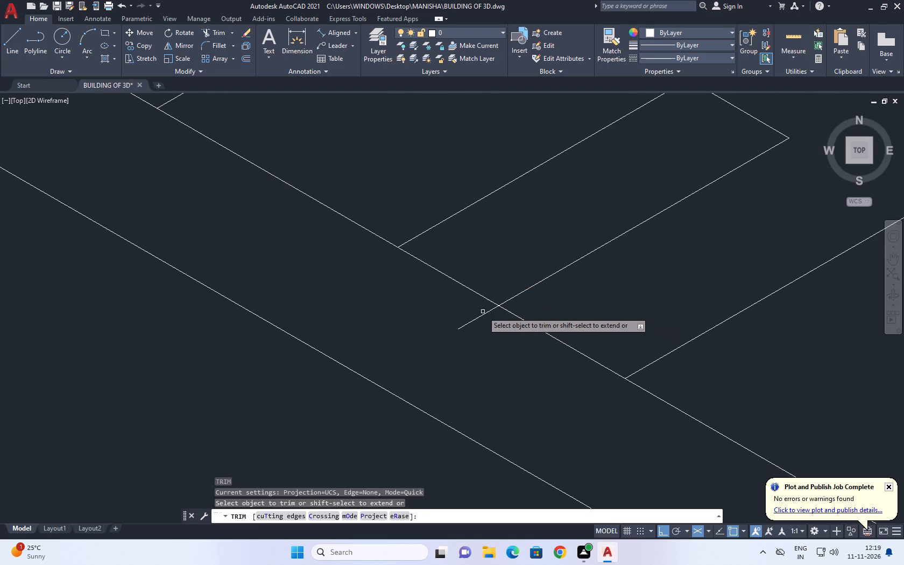
{"action": "left_click", "coordinate": [482, 312]}
{"action": "left_click", "coordinate": [488, 333]}
{"action": "key", "text": "space"}
Move the short line and the long parallel line together from the panel's lower corner up to the midpoint of its vertical edge.
{"action": "scroll", "coordinate": [434, 285], "scroll_direction": "down", "scroll_amount": 3}
{"action": "middle_click_drag", "start_coordinate": [508, 258], "coordinate": [511, 289]}
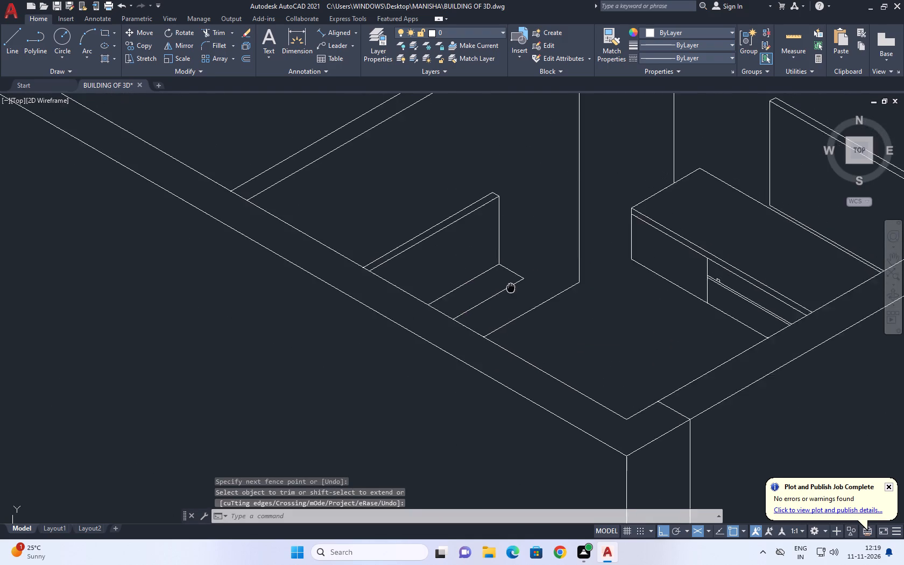
{"action": "middle_click_drag", "start_coordinate": [511, 289], "coordinate": [519, 303]}
{"action": "left_click", "coordinate": [549, 275]}
{"action": "left_click", "coordinate": [518, 309]}
{"action": "middle_click_drag", "start_coordinate": [518, 308], "coordinate": [528, 344]}
{"action": "scroll", "coordinate": [528, 344], "scroll_direction": "up", "scroll_amount": 1}
{"action": "key", "text": "m"}
{"action": "key", "text": "space"}
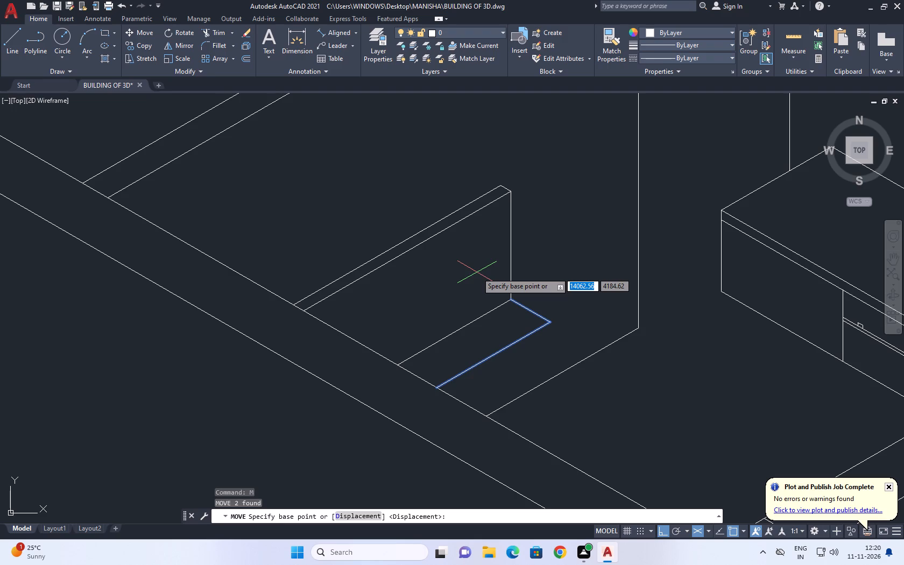
{"action": "middle_click_drag", "start_coordinate": [495, 291], "coordinate": [499, 308]}
{"action": "scroll", "coordinate": [517, 324], "scroll_direction": "up", "scroll_amount": 1}
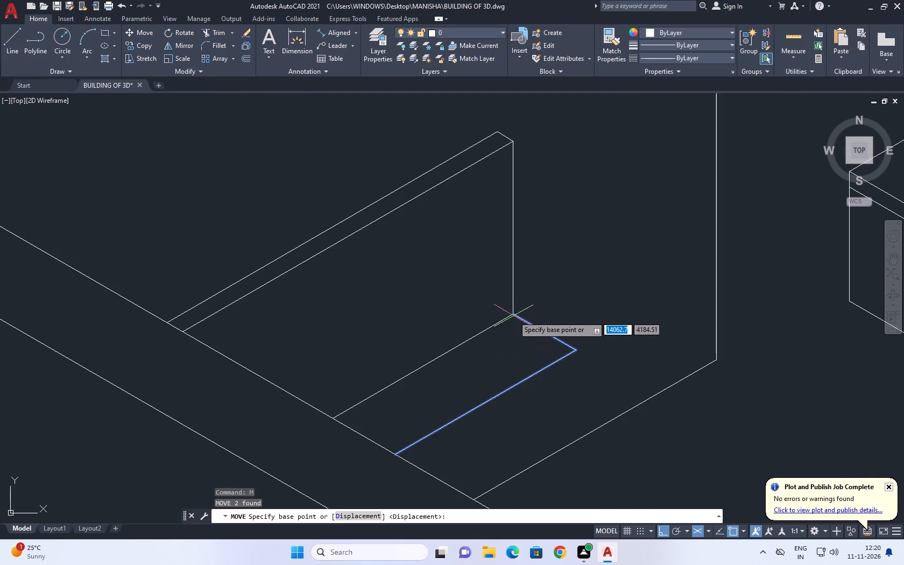
{"action": "left_click", "coordinate": [517, 312]}
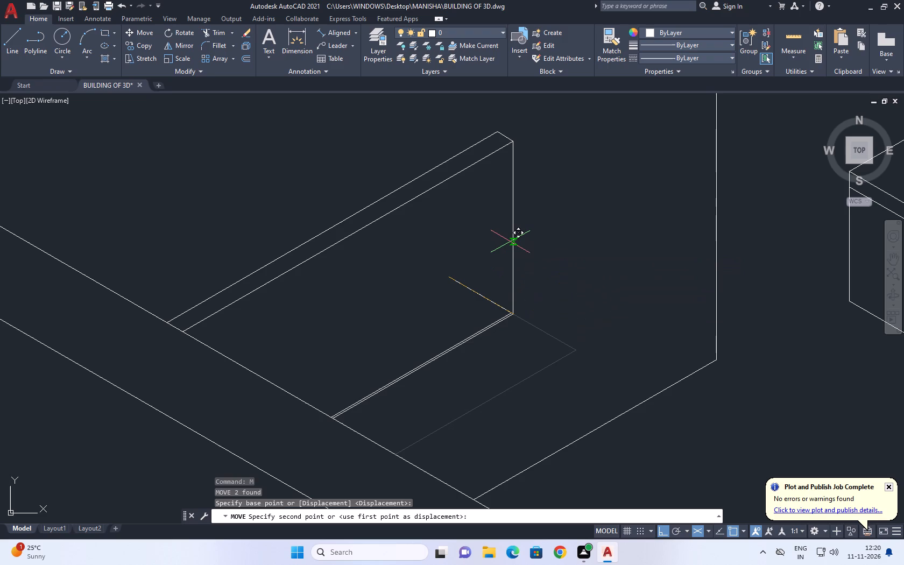
{"action": "left_click_drag", "start_coordinate": [513, 228], "coordinate": [513, 233]}
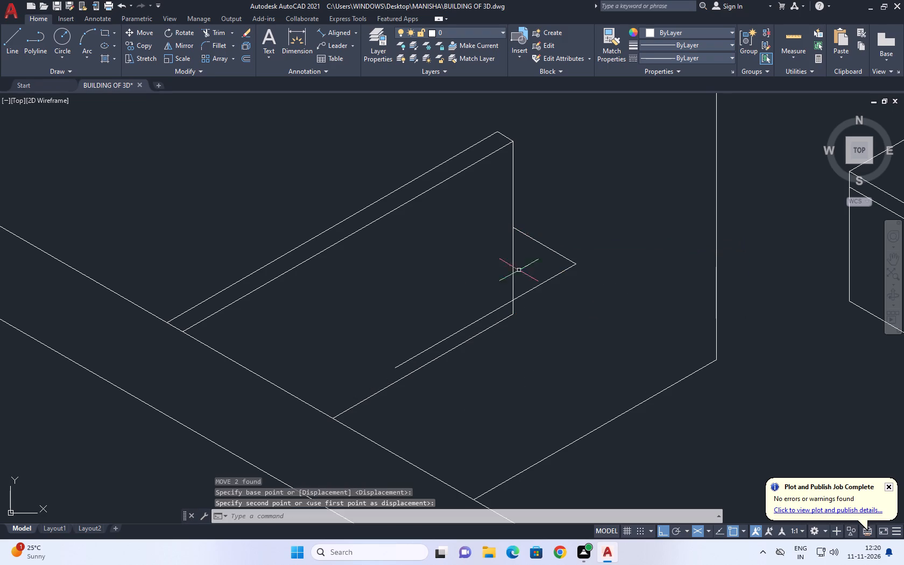
Delete the panel's original bottom edge below the new long parallel line.
{"action": "middle_click_drag", "start_coordinate": [536, 282], "coordinate": [588, 259]}
{"action": "scroll", "coordinate": [584, 293], "scroll_direction": "up", "scroll_amount": 1}
{"action": "left_click", "coordinate": [540, 305]}
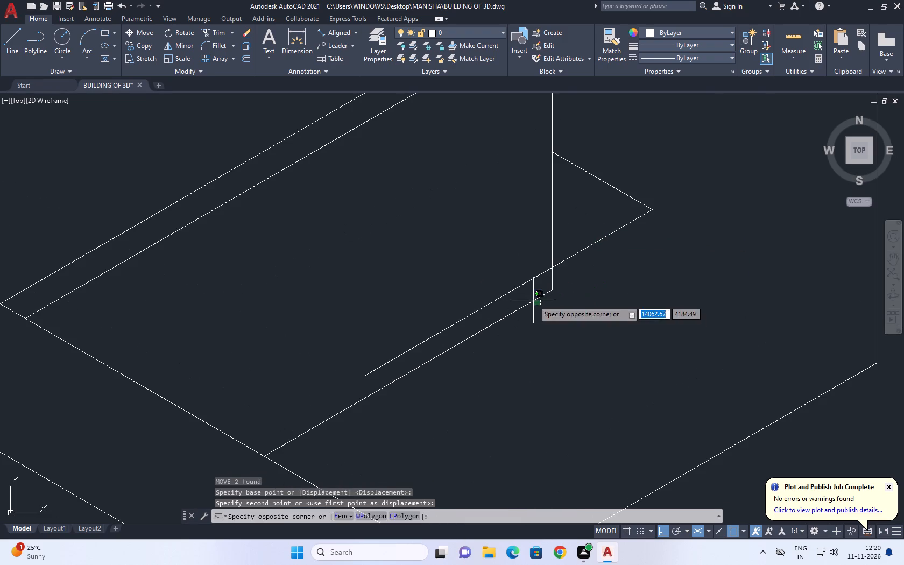
{"action": "left_click", "coordinate": [533, 300]}
{"action": "middle_click_drag", "start_coordinate": [528, 307], "coordinate": [562, 333]}
{"action": "scroll", "coordinate": [566, 337], "scroll_direction": "down", "scroll_amount": 1}
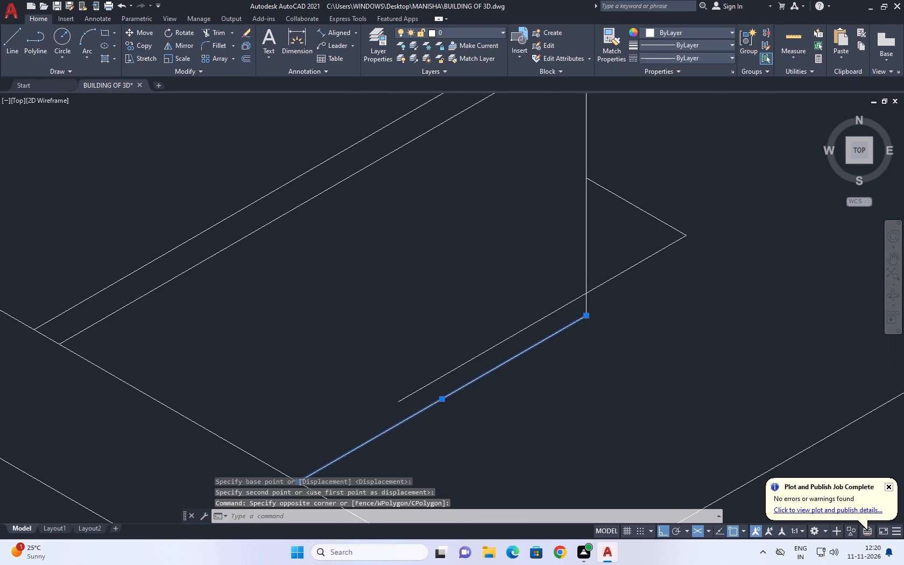
{"action": "key", "text": "Delete"}
Shorten the panel's vertical edge by bringing its lower end up to its midpoint, where the short 330° line starts.
{"action": "left_click", "coordinate": [578, 286]}
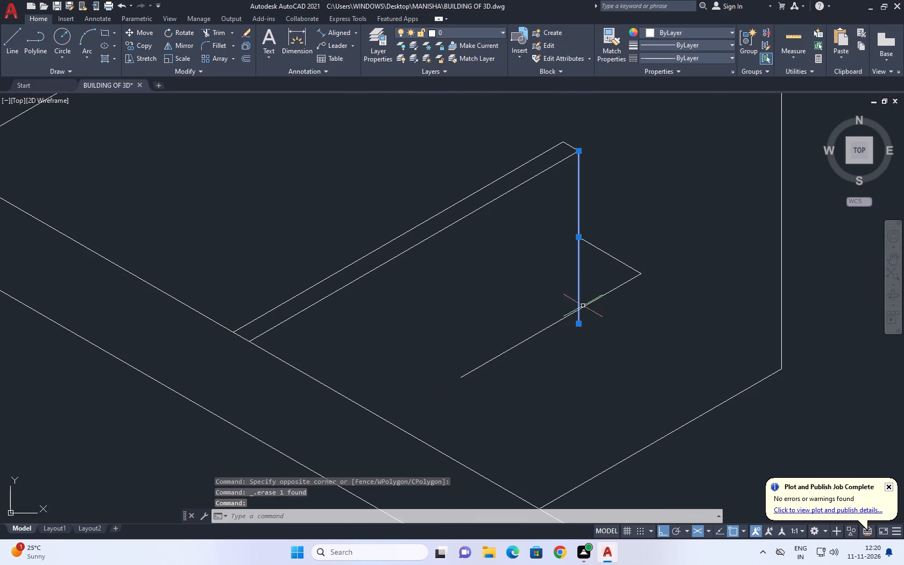
{"action": "left_click", "coordinate": [581, 324]}
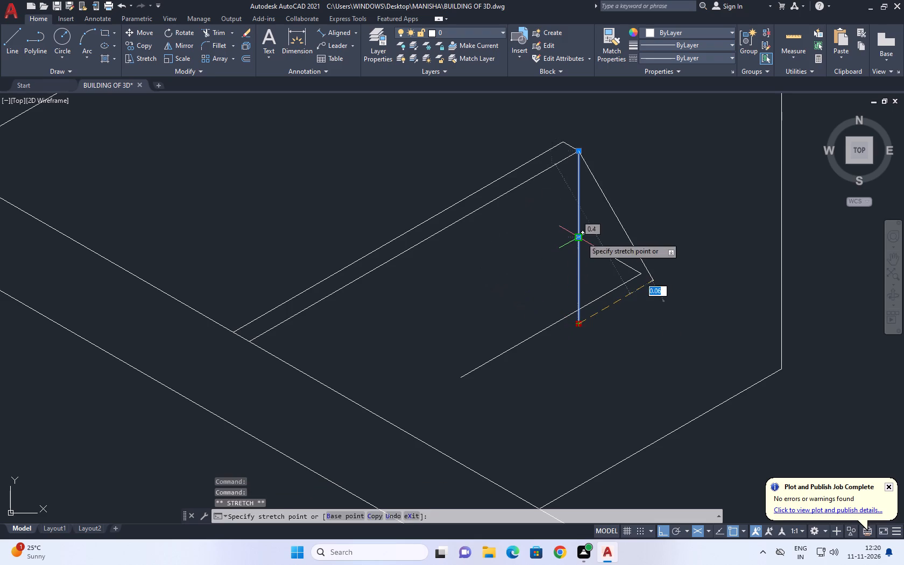
{"action": "left_click", "coordinate": [581, 237]}
{"action": "key", "text": "Escape"}
{"action": "middle_click_drag", "start_coordinate": [580, 249], "coordinate": [584, 270]}
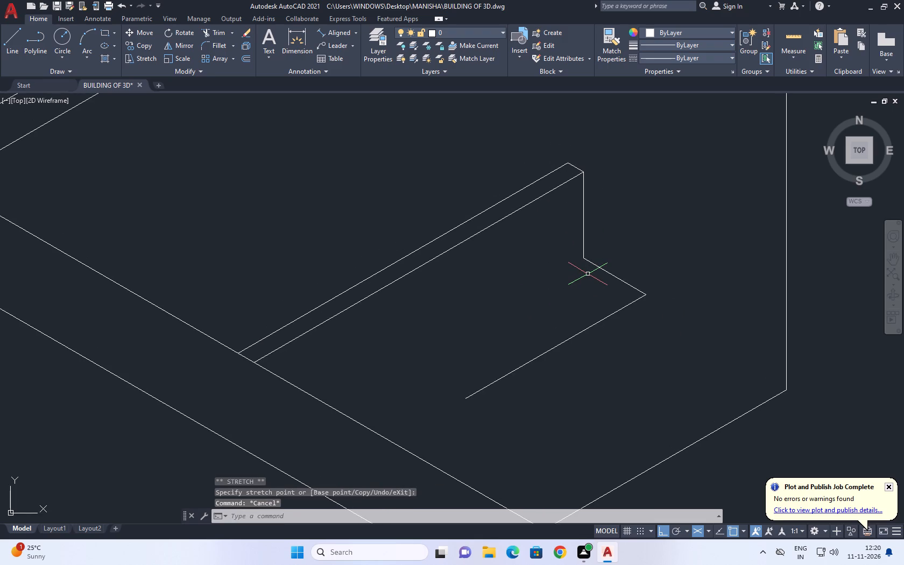
Draw a line from the vertical edge's new lower end, parallel to the panel's top edge, past the inner wall line.
{"action": "type", "text": "L"}
{"action": "key", "text": "space"}
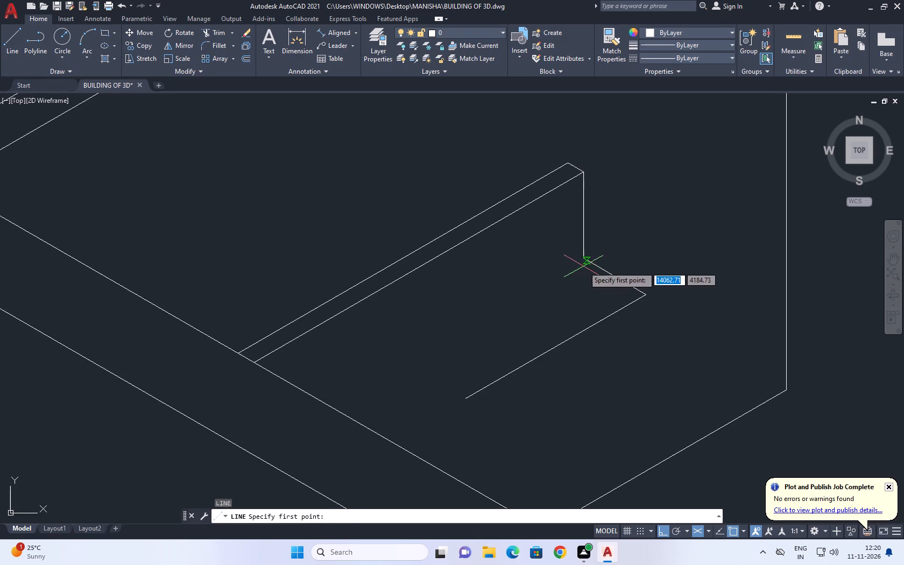
{"action": "left_click", "coordinate": [583, 260]}
{"action": "left_click", "coordinate": [334, 437]}
{"action": "key", "text": "Escape"}
{"action": "middle_click_drag", "start_coordinate": [418, 383], "coordinate": [435, 380]}
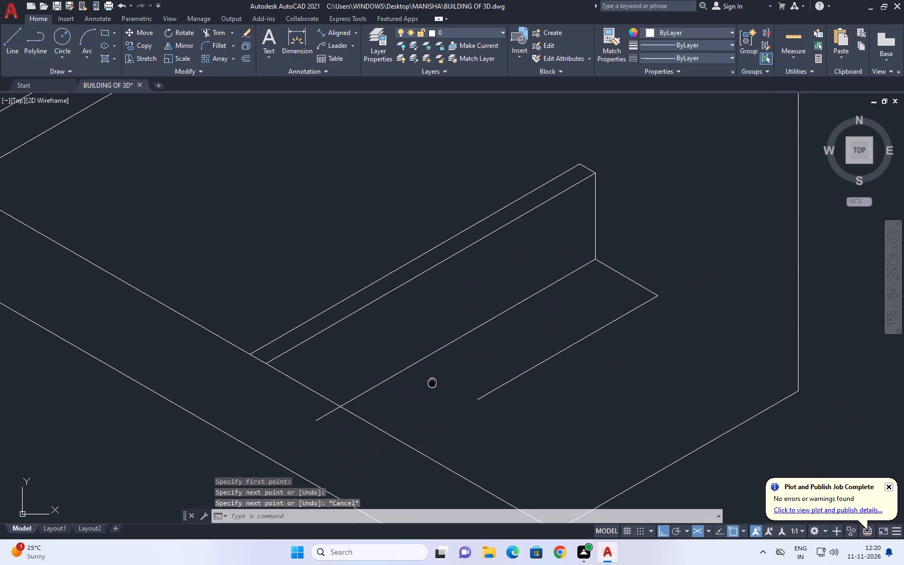
{"action": "middle_click_drag", "start_coordinate": [435, 380], "coordinate": [439, 374]}
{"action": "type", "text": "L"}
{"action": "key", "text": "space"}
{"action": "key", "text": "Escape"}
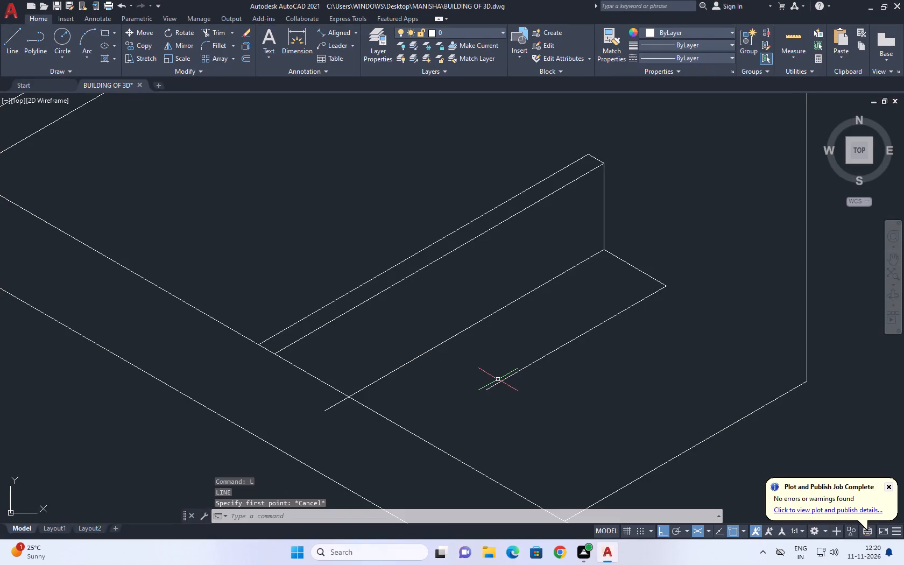
Extend the projecting ledge's long front line to the inner wall line.
{"action": "type", "text": "EX"}
{"action": "key", "text": "space"}
{"action": "left_click", "coordinate": [502, 378]}
{"action": "left_click", "coordinate": [507, 396]}
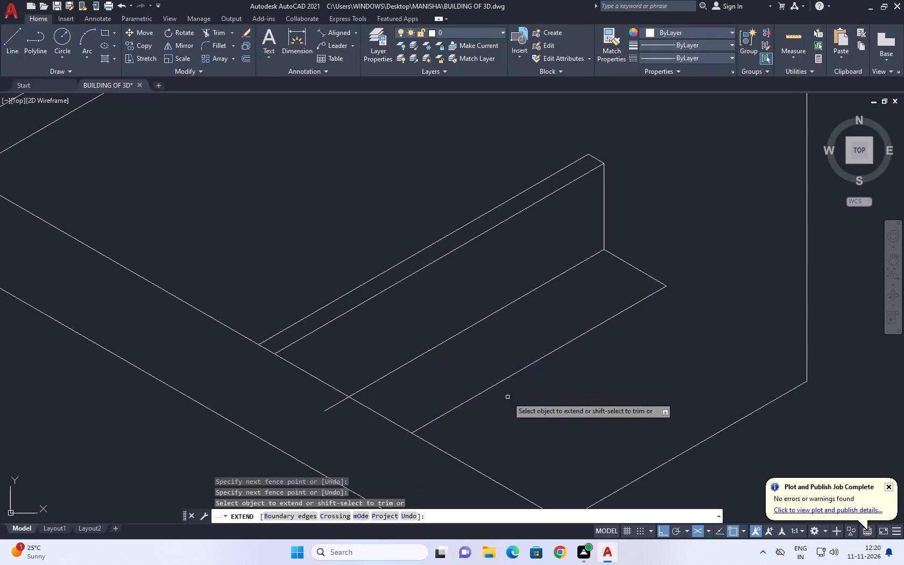
{"action": "key", "text": "Escape"}
Copy the ledge's long front edge a short distance straight down in the right isoplane to give the top its thickness.
{"action": "left_click", "coordinate": [584, 355]}
{"action": "left_click", "coordinate": [562, 336]}
{"action": "type", "text": "CO"}
{"action": "key", "text": "space"}
{"action": "left_click", "coordinate": [666, 287]}
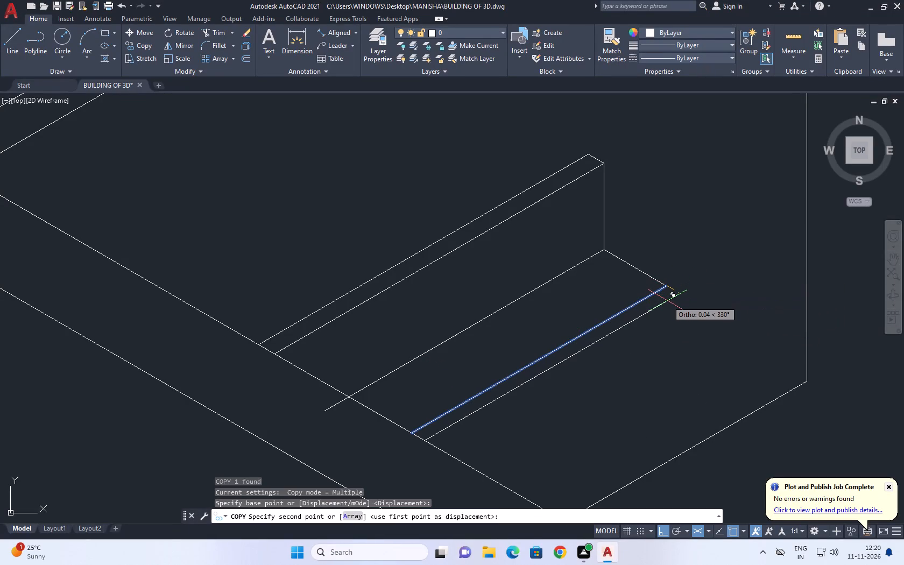
{"action": "key", "text": "F5"}
{"action": "left_click", "coordinate": [667, 301]}
{"action": "key", "text": "space"}
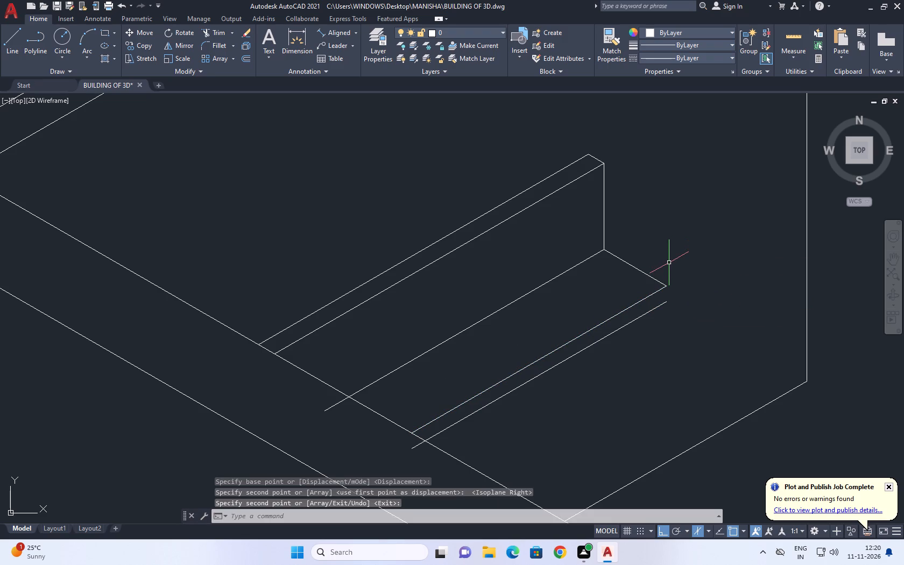
Draw a vertical line straight down from the ledge's outer front corner, past the copied edge.
{"action": "key", "text": "l"}
{"action": "key", "text": "space"}
{"action": "left_click", "coordinate": [667, 287]}
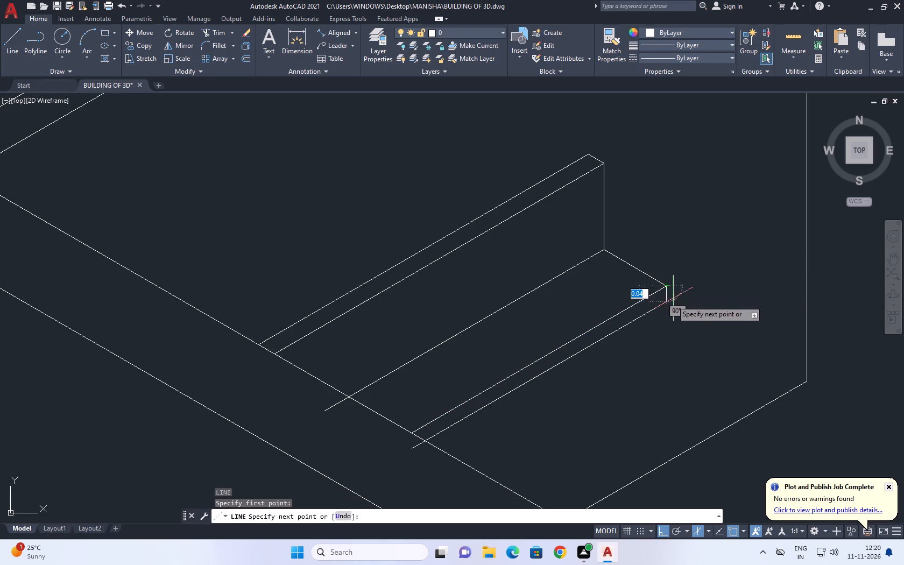
{"action": "left_click", "coordinate": [666, 375]}
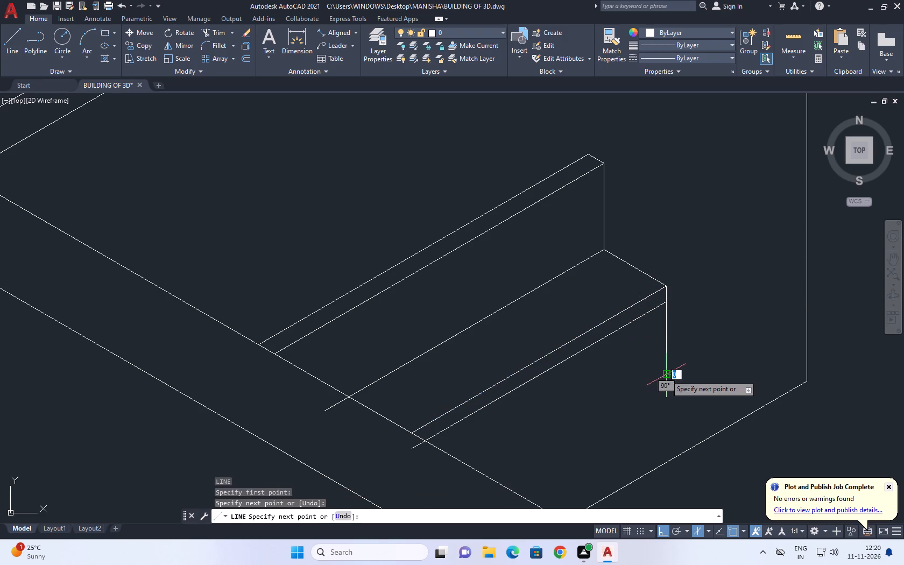
{"action": "key", "text": "Escape"}
Trim the ends of the ledge's rear line and the copied lower edge where they overshoot the inner wall line.
{"action": "type", "text": "TR"}
{"action": "key", "text": "space"}
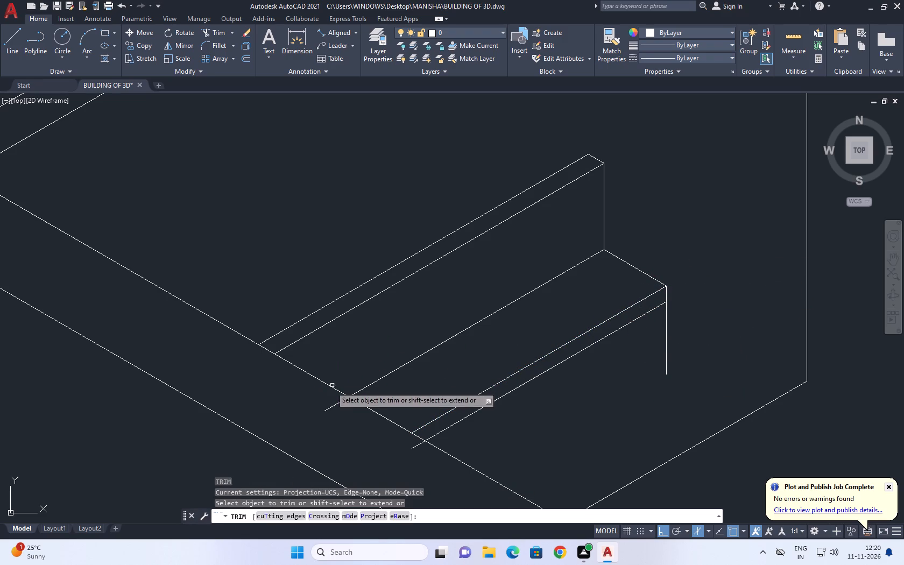
{"action": "left_click", "coordinate": [334, 405]}
{"action": "left_click", "coordinate": [348, 411]}
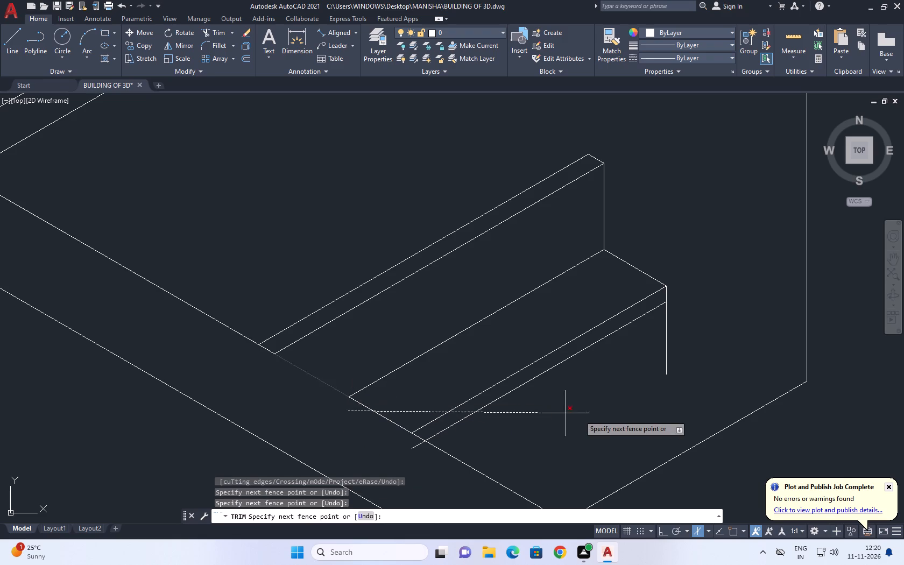
{"action": "scroll", "coordinate": [615, 414], "scroll_direction": "down", "scroll_amount": 2}
{"action": "left_click", "coordinate": [556, 439]}
{"action": "key", "text": "Escape"}
Draw the ledge's bottom front edge at 210° from near the lower end of its vertical edge to past the inner wall line.
{"action": "middle_click_drag", "start_coordinate": [660, 440], "coordinate": [645, 405]}
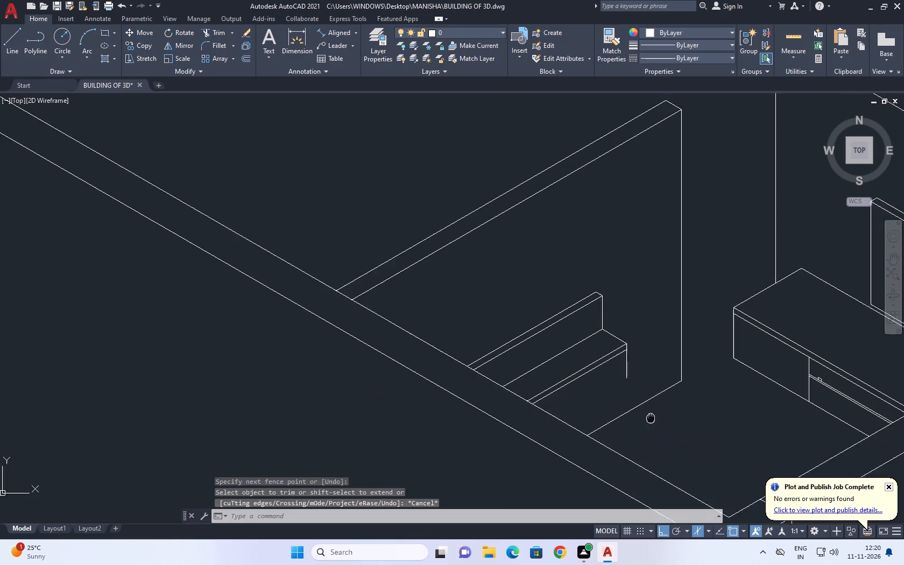
{"action": "middle_click_drag", "start_coordinate": [645, 405], "coordinate": [631, 369]}
{"action": "scroll", "coordinate": [593, 329], "scroll_direction": "up", "scroll_amount": 1}
{"action": "middle_click_drag", "start_coordinate": [612, 327], "coordinate": [595, 342]}
{"action": "type", "text": "L"}
{"action": "key", "text": "space"}
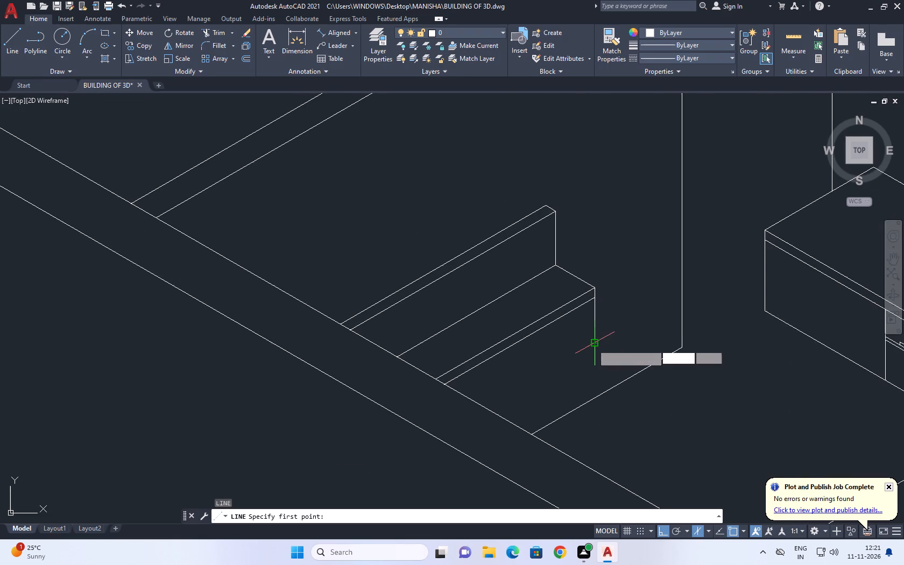
{"action": "scroll", "coordinate": [592, 344], "scroll_direction": "up", "scroll_amount": 3}
{"action": "left_click", "coordinate": [595, 284]}
{"action": "scroll", "coordinate": [397, 366], "scroll_direction": "down", "scroll_amount": 4}
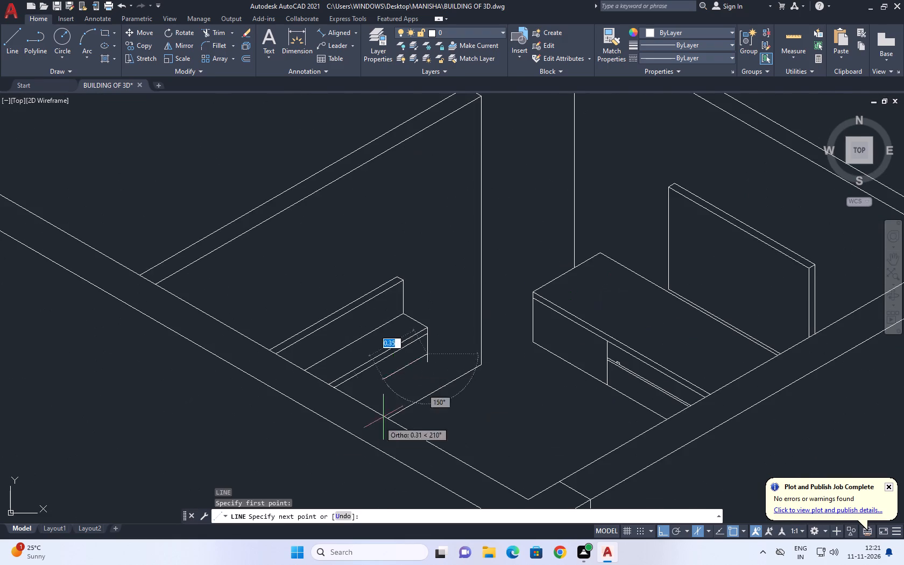
{"action": "scroll", "coordinate": [352, 422], "scroll_direction": "up", "scroll_amount": 2}
{"action": "left_click", "coordinate": [340, 395]}
{"action": "key", "text": "Escape"}
{"action": "middle_click", "coordinate": [395, 345]}
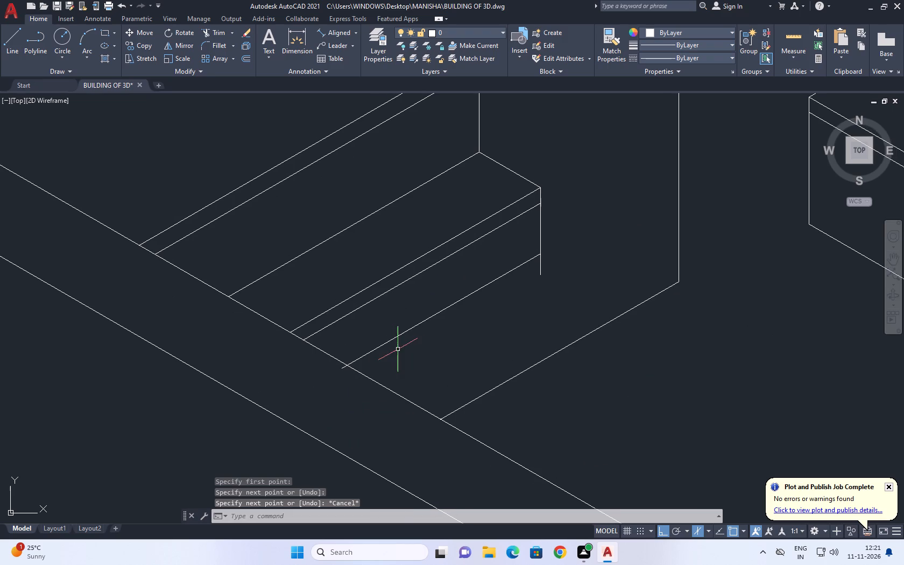
Trim the bottom edge's overshoot at the wall and the vertical edge's tail below the bottom edge.
{"action": "type", "text": "TR"}
{"action": "key", "text": "space"}
{"action": "scroll", "coordinate": [363, 366], "scroll_direction": "up", "scroll_amount": 1}
{"action": "left_click", "coordinate": [328, 370]}
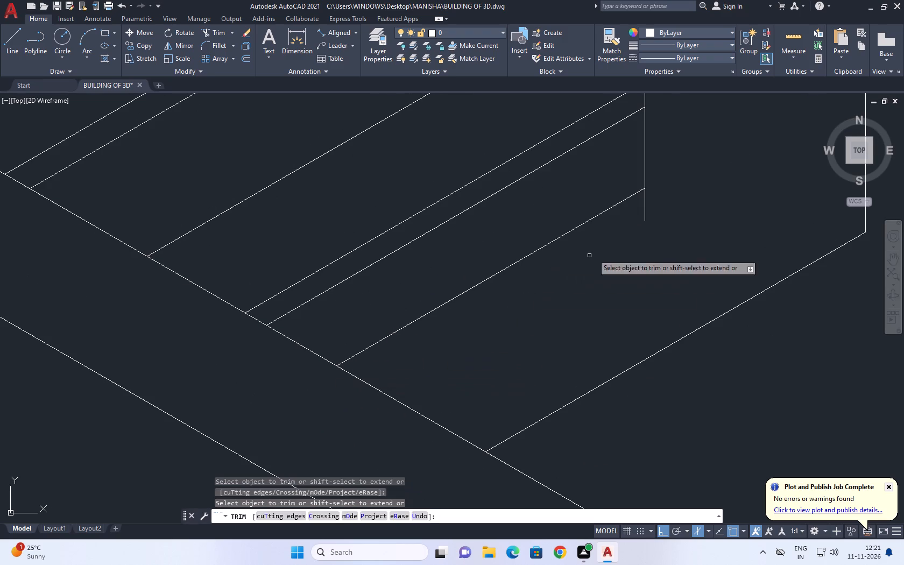
{"action": "left_click", "coordinate": [654, 210]}
{"action": "left_click_drag", "start_coordinate": [637, 220], "coordinate": [611, 235]}
{"action": "scroll", "coordinate": [598, 286], "scroll_direction": "down", "scroll_amount": 4}
{"action": "key", "text": "Escape"}
{"action": "scroll", "coordinate": [577, 282], "scroll_direction": "up", "scroll_amount": 3}
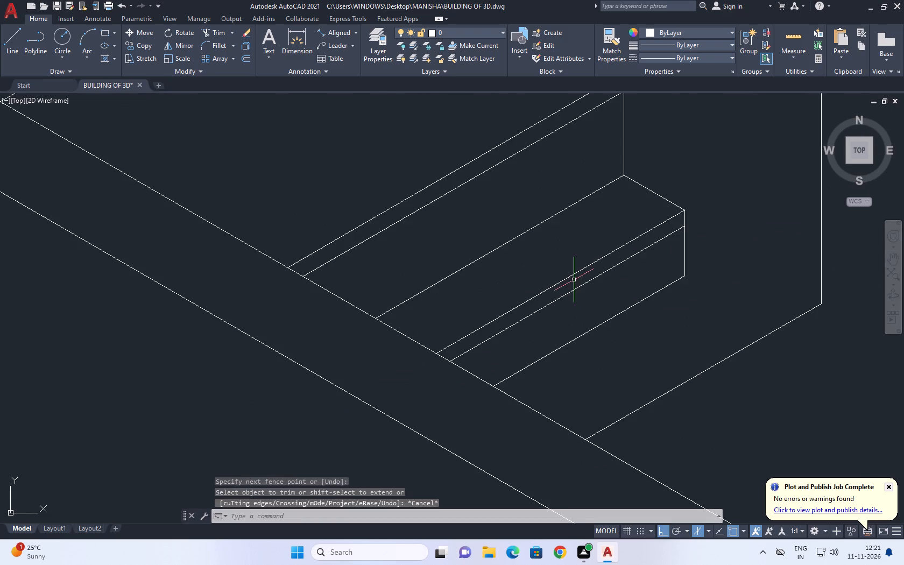
Move the back panel's two long top lines, short end line and vertical edge straight up about 0.25.
{"action": "middle_click_drag", "start_coordinate": [585, 217], "coordinate": [623, 410]}
{"action": "left_click_drag", "start_coordinate": [669, 225], "coordinate": [670, 233]}
{"action": "left_click", "coordinate": [541, 329]}
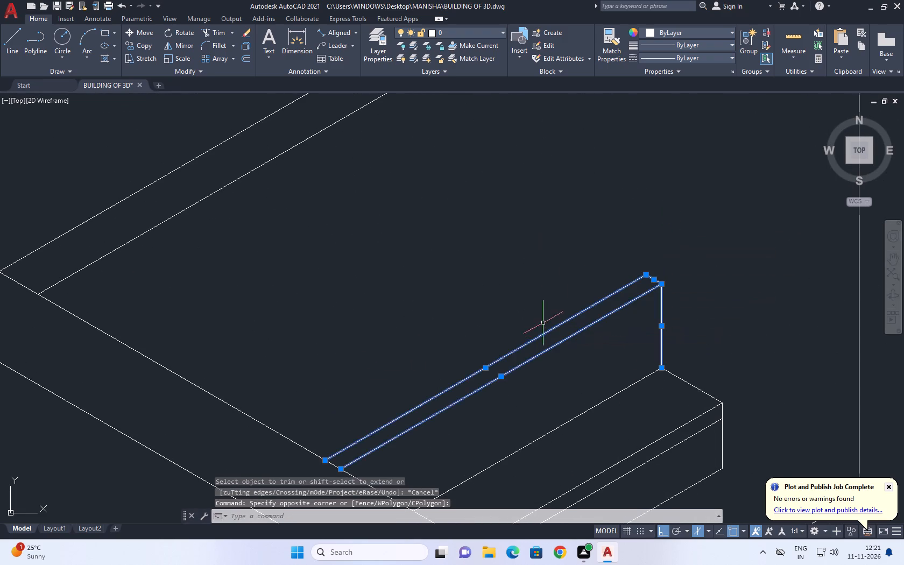
{"action": "middle_click_drag", "start_coordinate": [568, 214], "coordinate": [589, 271]}
{"action": "key", "text": "m"}
{"action": "key", "text": "space"}
{"action": "left_click_drag", "start_coordinate": [597, 316], "coordinate": [595, 301]}
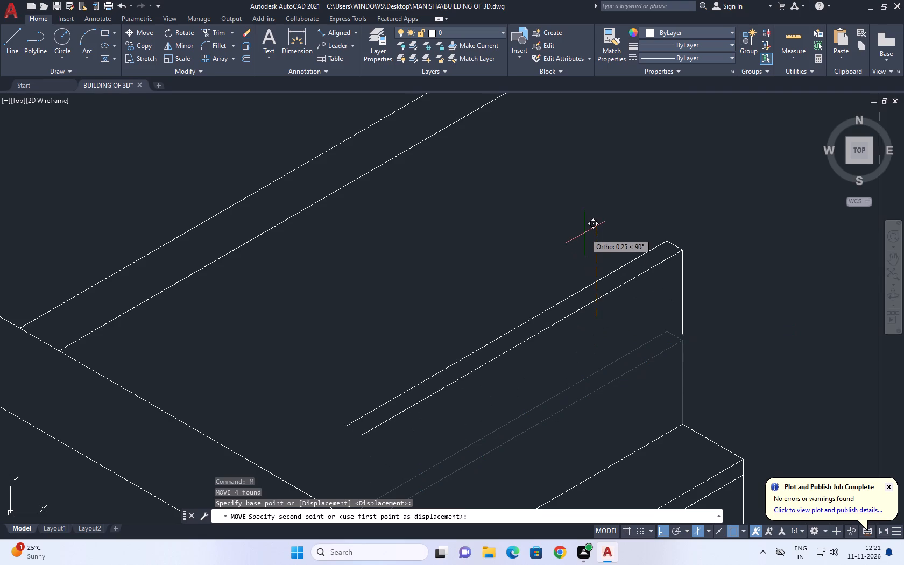
{"action": "left_click", "coordinate": [581, 225]}
Extend the raised panel's vertical edge down to the ledge and its two long top lines to the inner wall line.
{"action": "scroll", "coordinate": [581, 227], "scroll_direction": "down", "scroll_amount": 3}
{"action": "middle_click_drag", "start_coordinate": [574, 281], "coordinate": [582, 303]}
{"action": "type", "text": "EX"}
{"action": "key", "text": "space"}
{"action": "left_click", "coordinate": [624, 264]}
{"action": "left_click", "coordinate": [594, 274]}
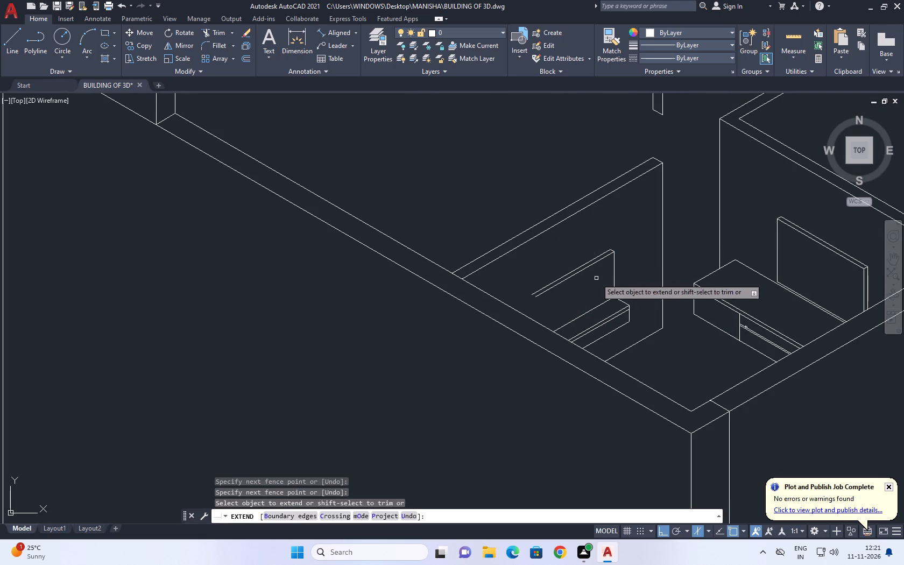
{"action": "left_click", "coordinate": [556, 264]}
{"action": "left_click_drag", "start_coordinate": [573, 299], "coordinate": [573, 305]}
{"action": "key", "text": "Escape"}
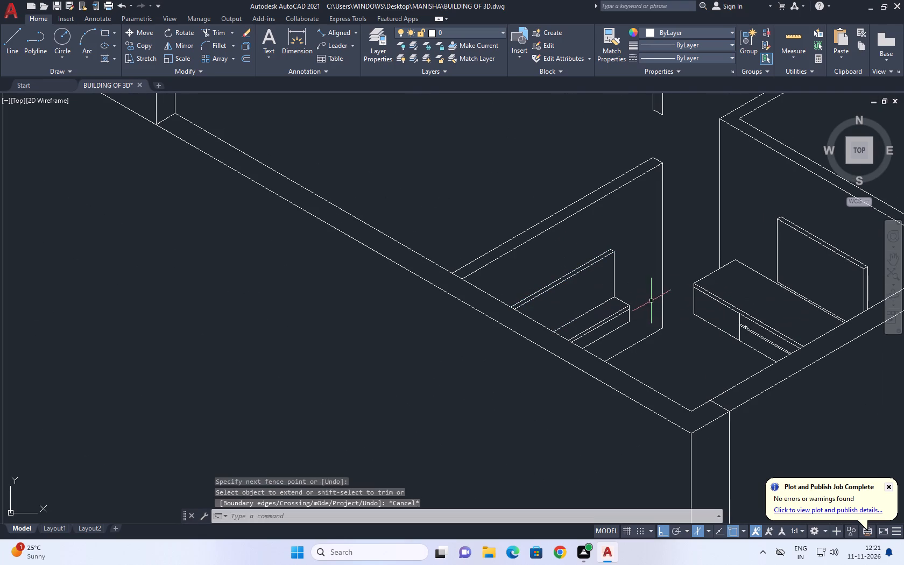
Move the complete panel and ledge along the wall at 330° until its front just passes the partition's bottom edge.
{"action": "middle_click_drag", "start_coordinate": [662, 326], "coordinate": [575, 270]}
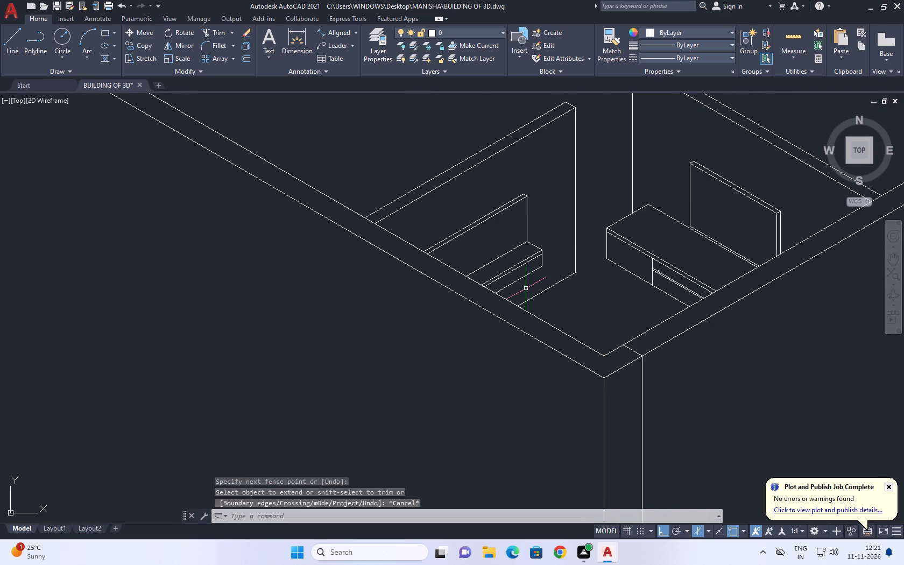
{"action": "middle_click_drag", "start_coordinate": [526, 288], "coordinate": [568, 350]}
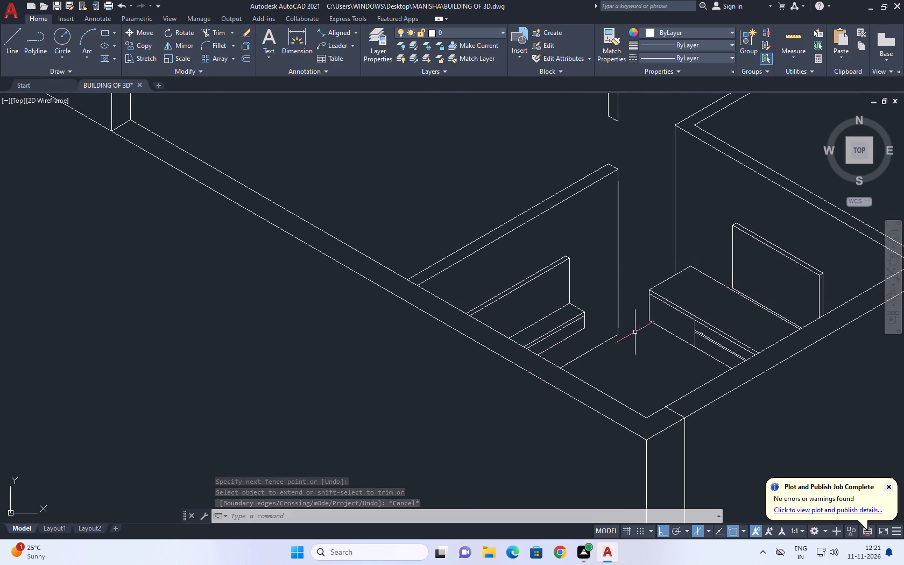
{"action": "scroll", "coordinate": [641, 327], "scroll_direction": "down", "scroll_amount": 2}
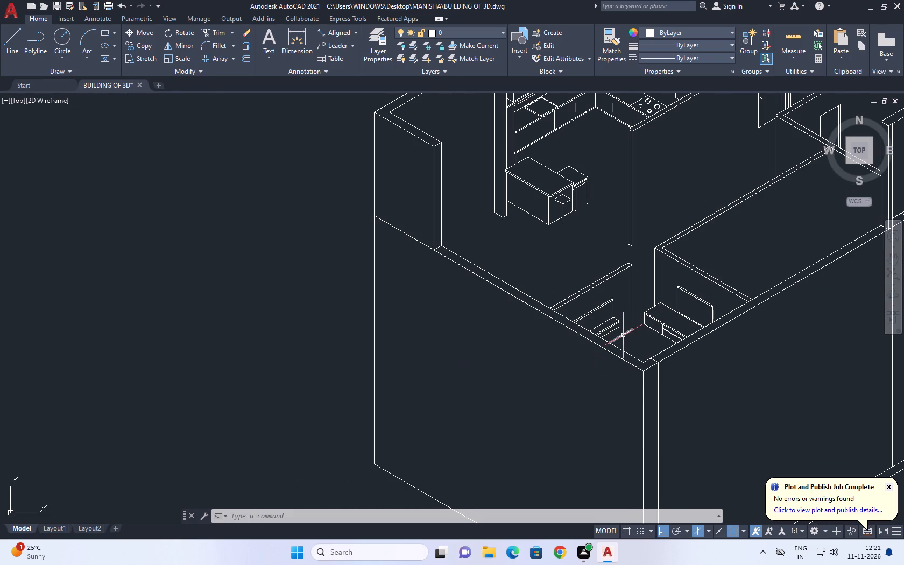
{"action": "middle_click", "coordinate": [623, 335]}
{"action": "scroll", "coordinate": [588, 333], "scroll_direction": "up", "scroll_amount": 2}
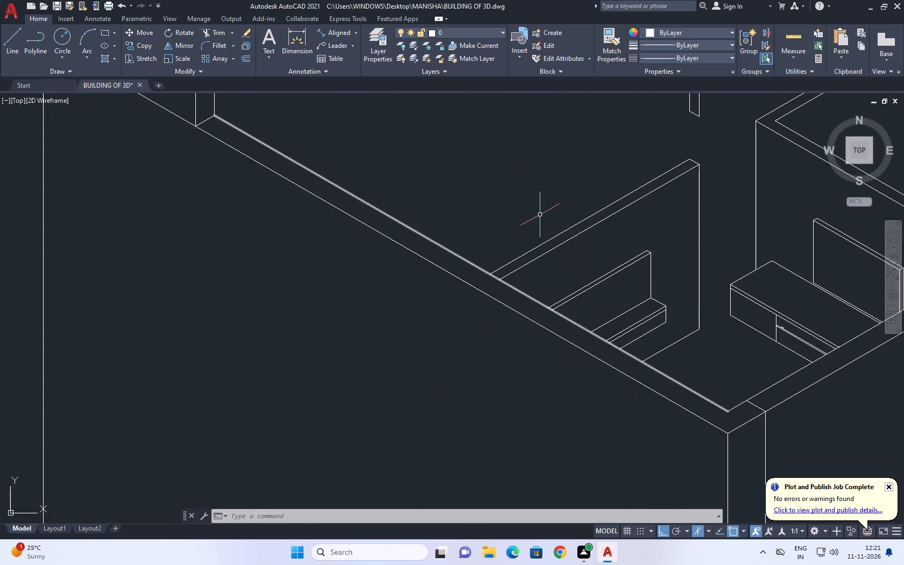
{"action": "left_click", "coordinate": [538, 208]}
{"action": "left_click", "coordinate": [682, 373]}
{"action": "middle_click_drag", "start_coordinate": [680, 362], "coordinate": [661, 362]}
{"action": "type", "text": "M"}
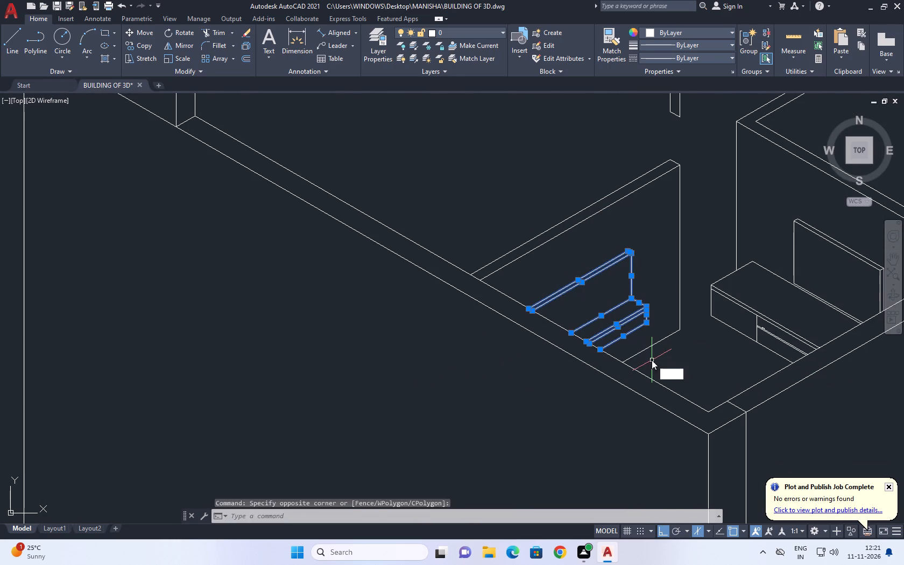
{"action": "key", "text": "space"}
{"action": "scroll", "coordinate": [663, 345], "scroll_direction": "up", "scroll_amount": 1}
{"action": "left_click", "coordinate": [652, 309]}
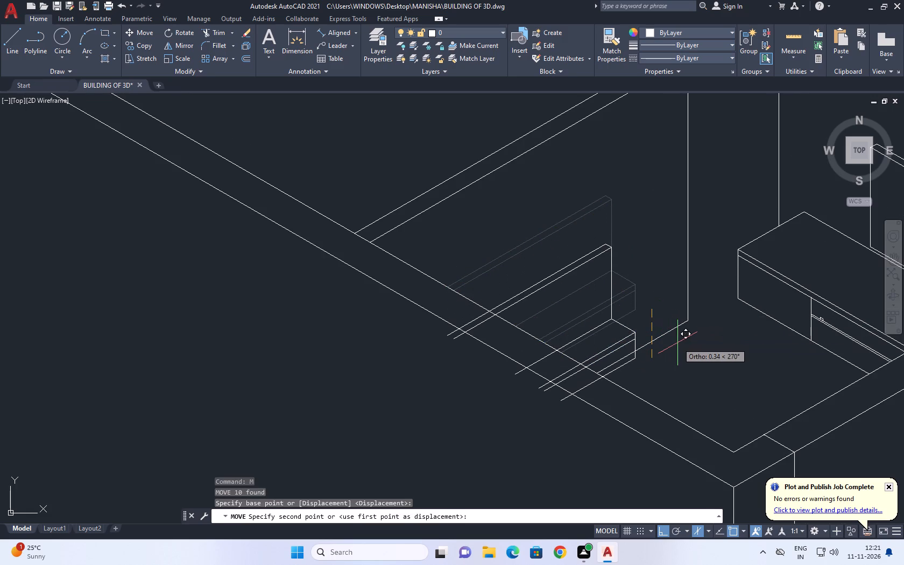
{"action": "key", "text": "F5"}
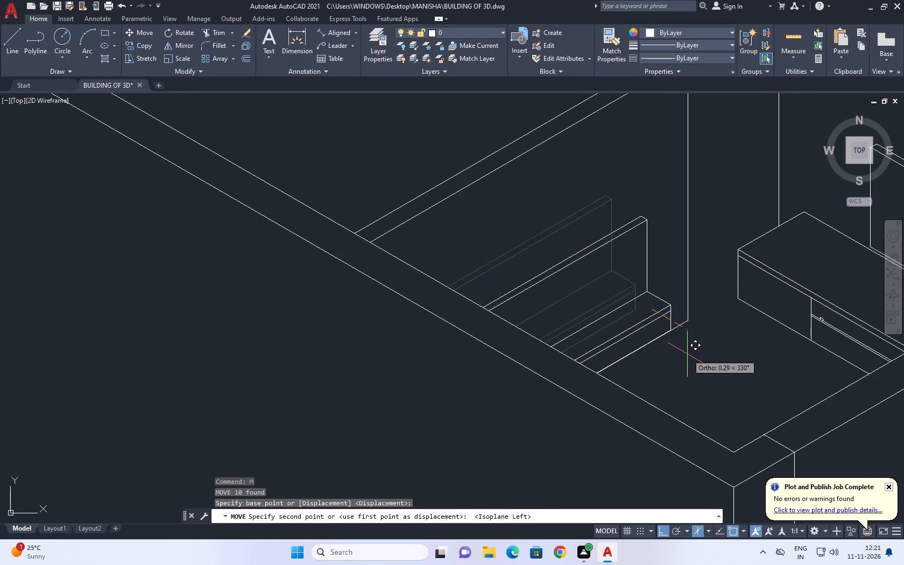
{"action": "left_click", "coordinate": [692, 358]}
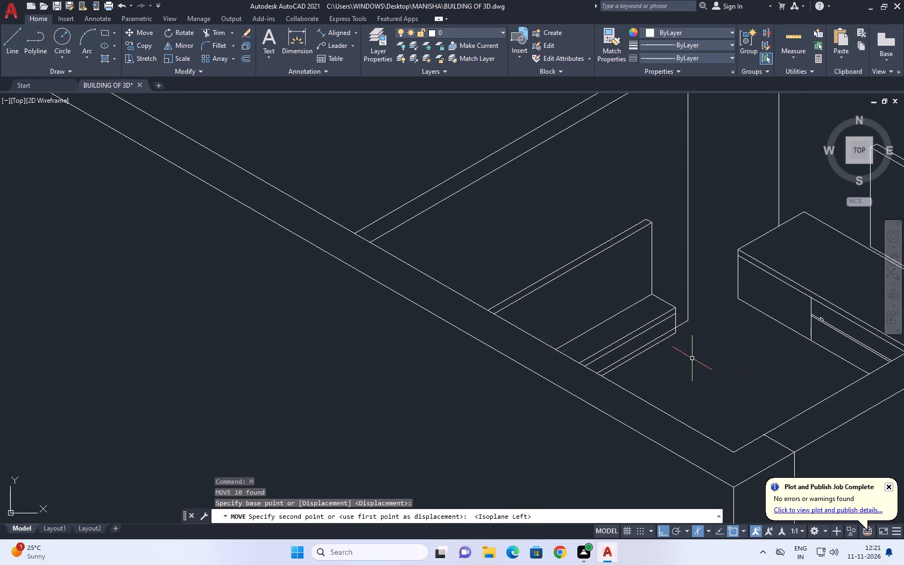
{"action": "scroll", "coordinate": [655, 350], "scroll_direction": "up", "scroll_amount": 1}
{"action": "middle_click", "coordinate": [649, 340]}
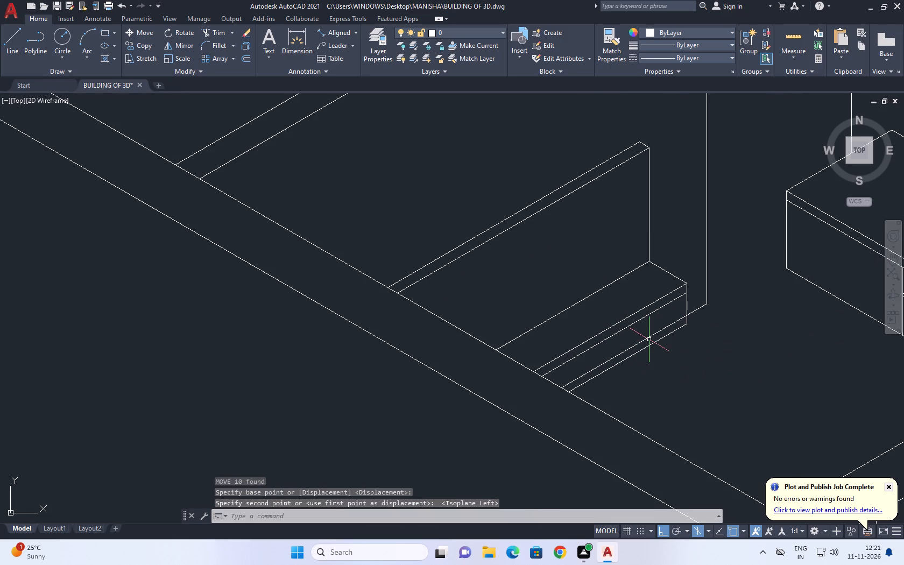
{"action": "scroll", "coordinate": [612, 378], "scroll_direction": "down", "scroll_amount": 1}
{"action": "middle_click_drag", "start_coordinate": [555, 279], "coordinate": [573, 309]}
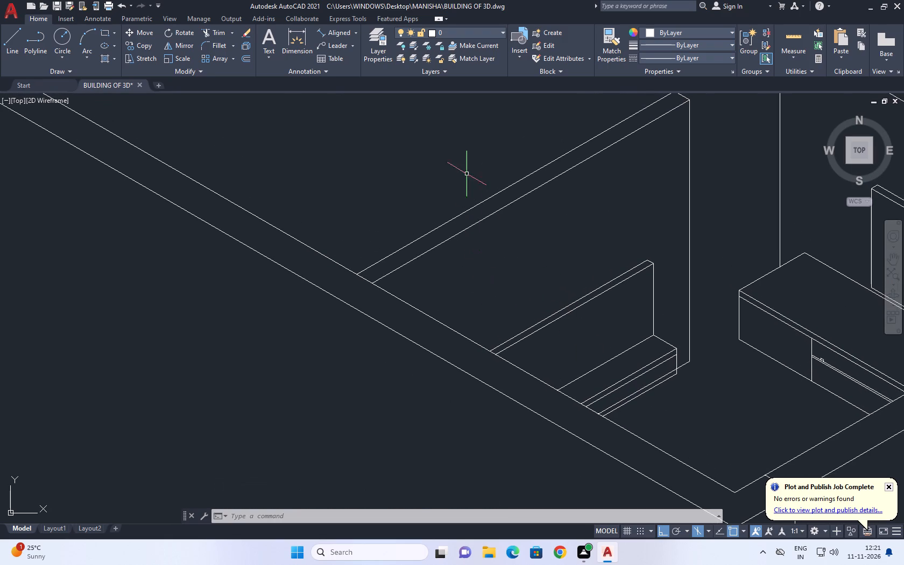
Move the complete panel and ledge a little further along the wall at 330°, toward the partition's vertical edge.
{"action": "left_click", "coordinate": [467, 173]}
{"action": "left_click", "coordinate": [689, 423]}
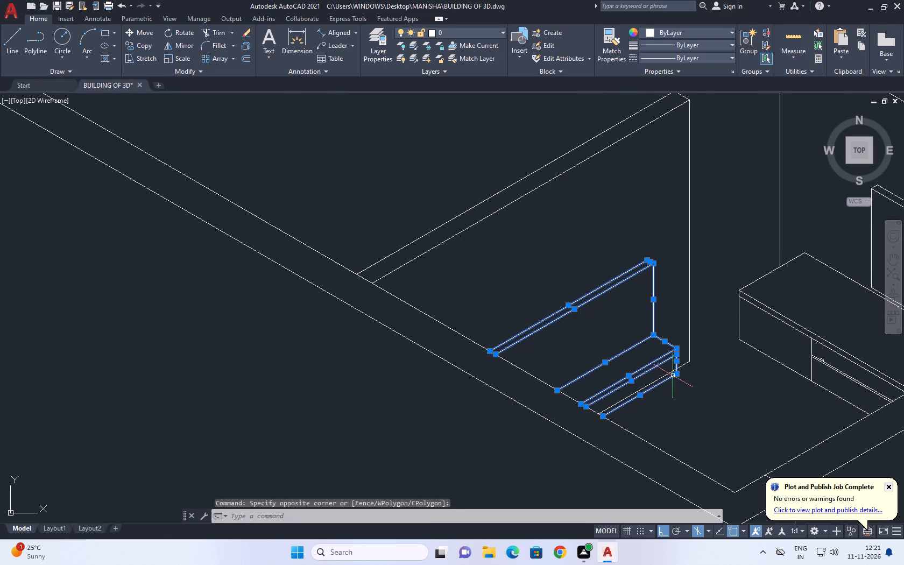
{"action": "type", "text": "M"}
{"action": "key", "text": "space"}
{"action": "scroll", "coordinate": [699, 385], "scroll_direction": "up", "scroll_amount": 1}
{"action": "left_click", "coordinate": [699, 388]}
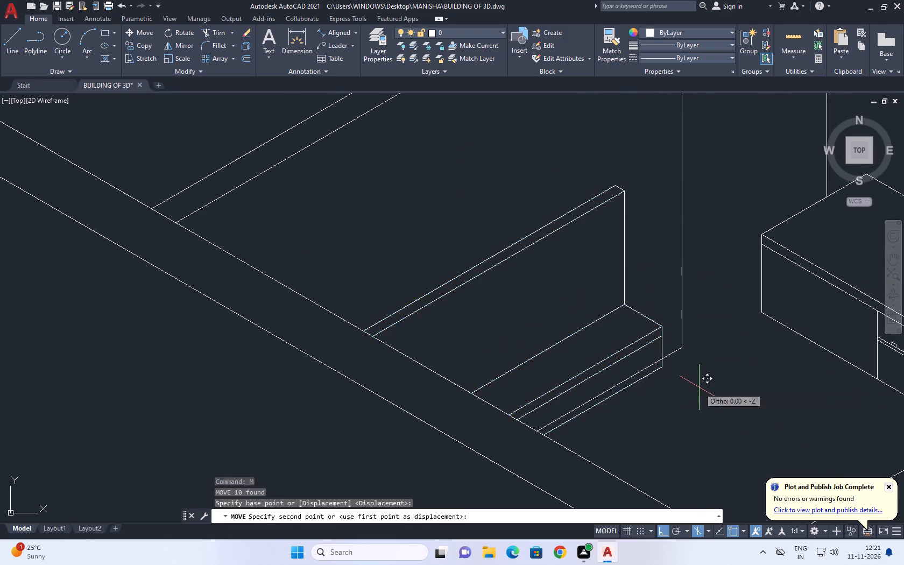
{"action": "left_click", "coordinate": [714, 404]}
{"action": "scroll", "coordinate": [654, 360], "scroll_direction": "up", "scroll_amount": 2}
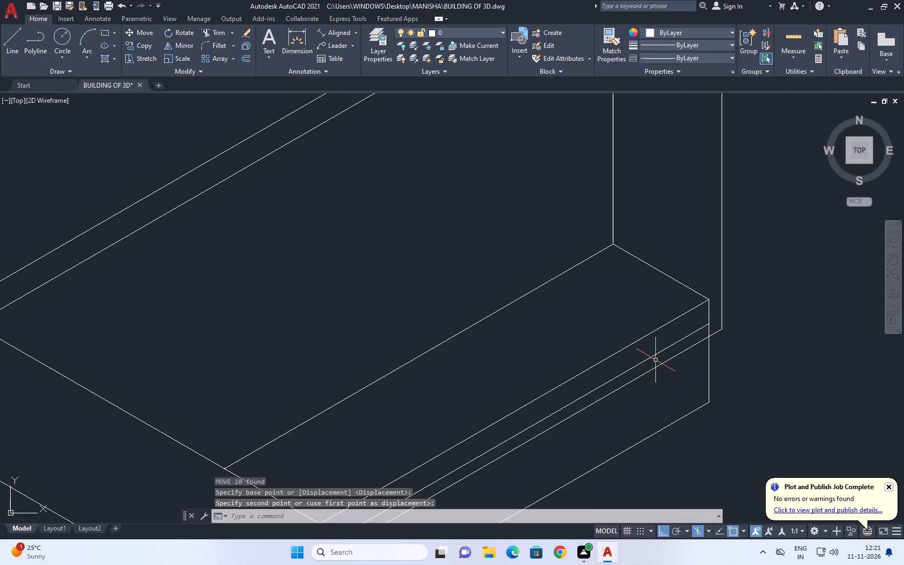
Shorten the partition's bottom edge by stretching its wall-side end to the ledge's front vertical edge.
{"action": "left_click", "coordinate": [666, 364]}
{"action": "middle_click_drag", "start_coordinate": [472, 468], "coordinate": [566, 248]}
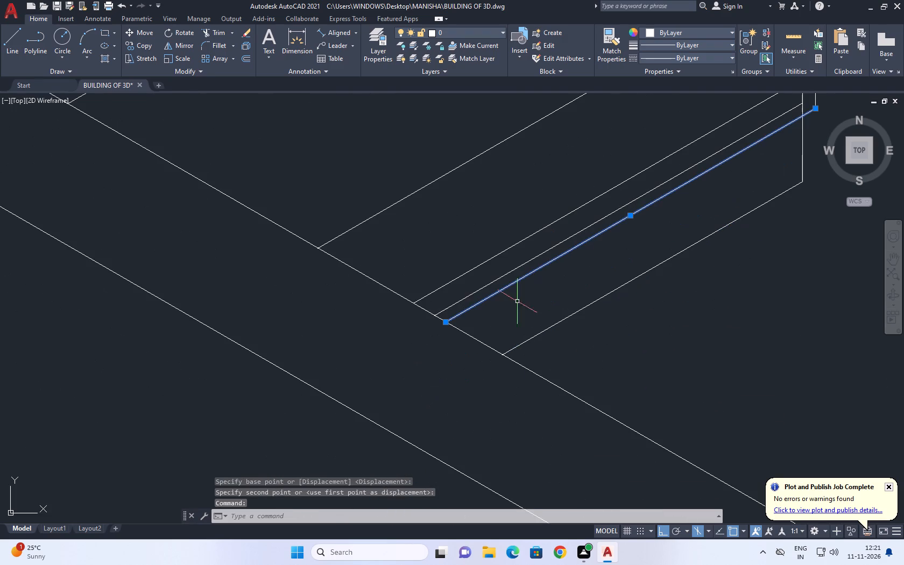
{"action": "left_click", "coordinate": [445, 323]}
{"action": "scroll", "coordinate": [517, 273], "scroll_direction": "down", "scroll_amount": 2}
{"action": "scroll", "coordinate": [649, 220], "scroll_direction": "up", "scroll_amount": 4}
{"action": "left_click", "coordinate": [597, 179]}
{"action": "scroll", "coordinate": [587, 252], "scroll_direction": "down", "scroll_amount": 4}
{"action": "key", "text": "Escape"}
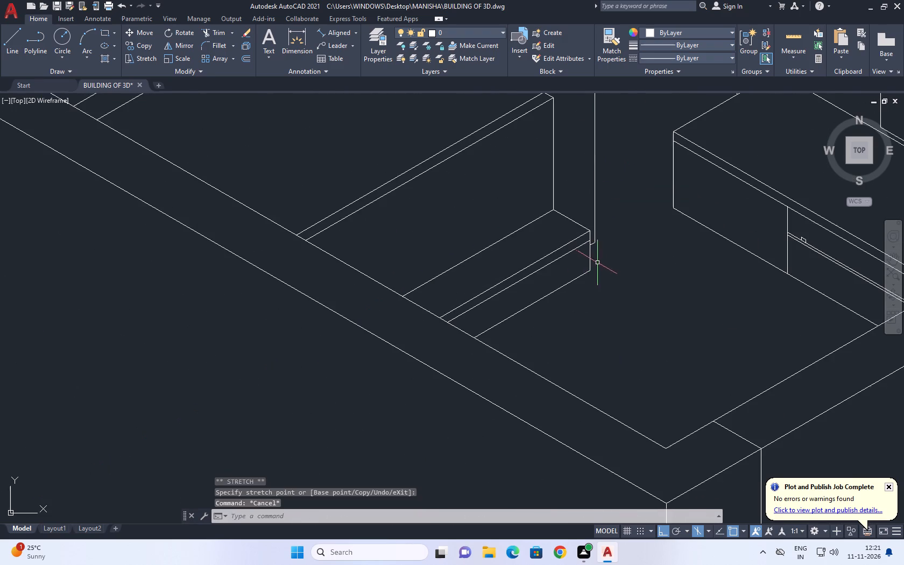
Draw a two-sided outline in the front room's corner, running 30° from one inner wall line and 330° across the other.
{"action": "scroll", "coordinate": [619, 265], "scroll_direction": "down", "scroll_amount": 2}
{"action": "middle_click_drag", "start_coordinate": [627, 243], "coordinate": [631, 277]}
{"action": "key", "text": "l"}
{"action": "key", "text": "space"}
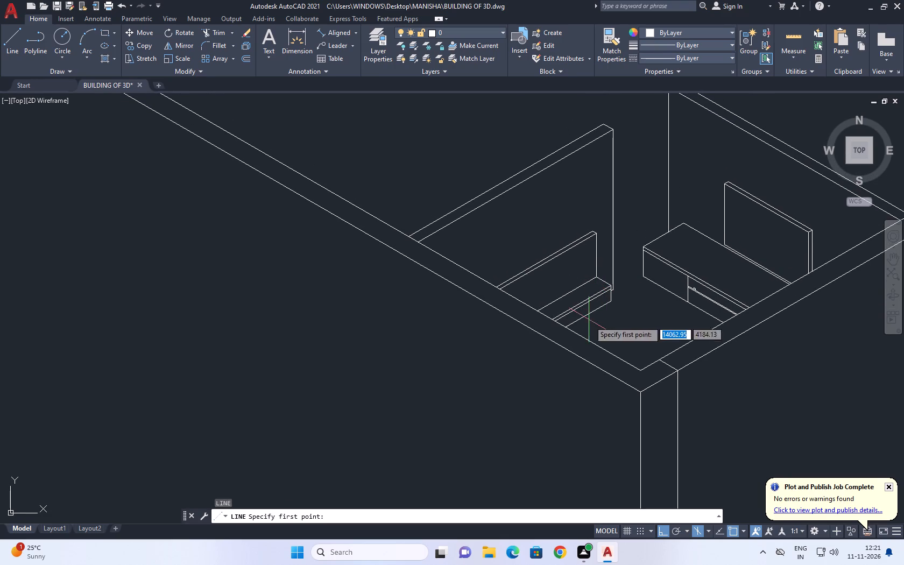
{"action": "middle_click_drag", "start_coordinate": [614, 343], "coordinate": [602, 345]}
{"action": "scroll", "coordinate": [628, 353], "scroll_direction": "up", "scroll_amount": 2}
{"action": "left_click", "coordinate": [592, 367]}
{"action": "middle_click_drag", "start_coordinate": [710, 299], "coordinate": [670, 324]}
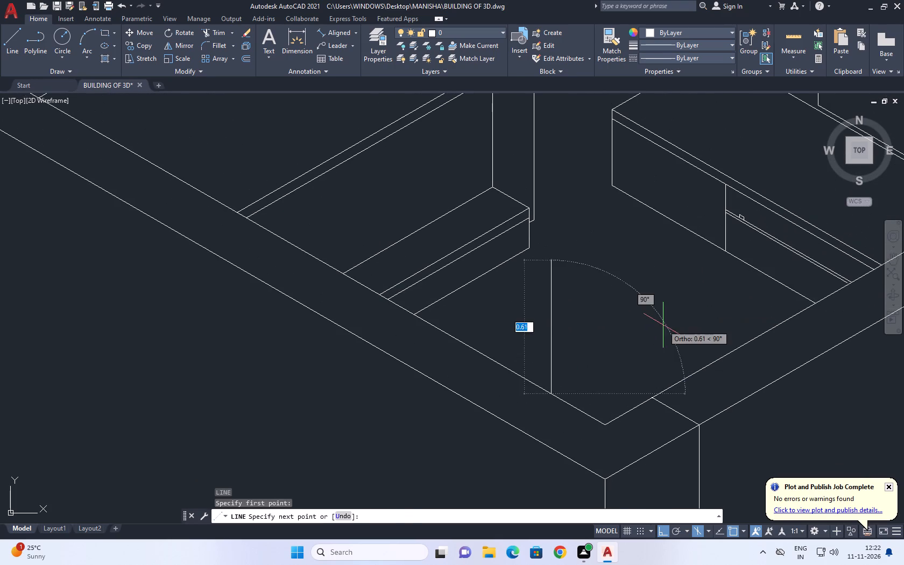
{"action": "key", "text": "F5"}
{"action": "left_click", "coordinate": [714, 306]}
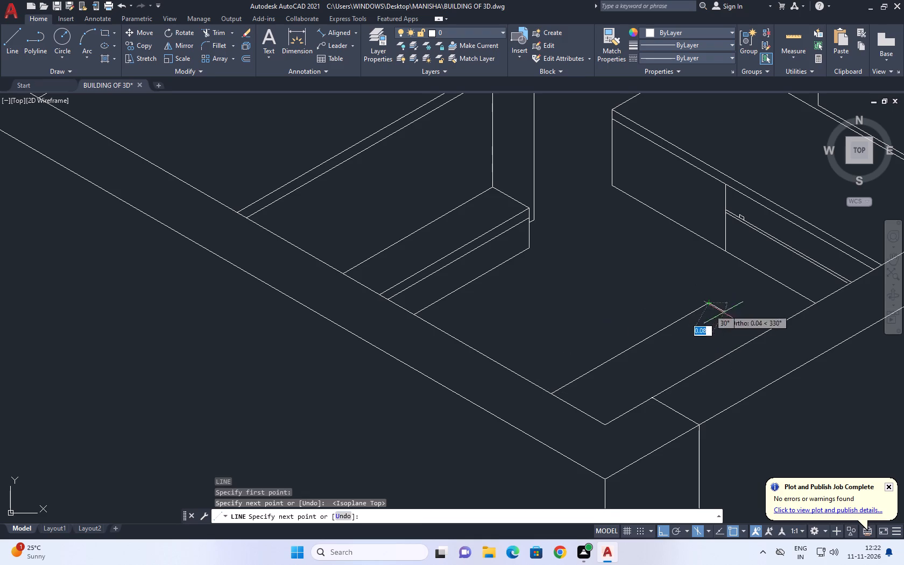
{"action": "scroll", "coordinate": [752, 342], "scroll_direction": "up", "scroll_amount": 2}
{"action": "left_click_drag", "start_coordinate": [785, 352], "coordinate": [773, 358]}
{"action": "key", "text": "Escape"}
{"action": "middle_click_drag", "start_coordinate": [639, 342], "coordinate": [576, 340]}
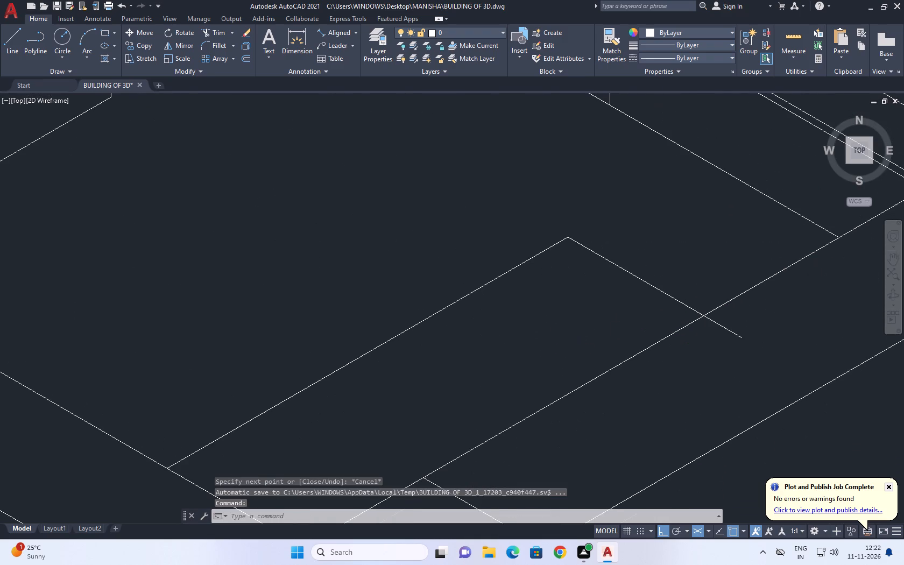
Trim the corner outline's overshoot beyond the inner wall line.
{"action": "key", "text": "t"}
{"action": "key", "text": "r"}
{"action": "key", "text": "space"}
{"action": "left_click", "coordinate": [740, 332]}
{"action": "left_click", "coordinate": [697, 344]}
{"action": "scroll", "coordinate": [553, 341], "scroll_direction": "down", "scroll_amount": 4}
{"action": "key", "text": "Escape"}
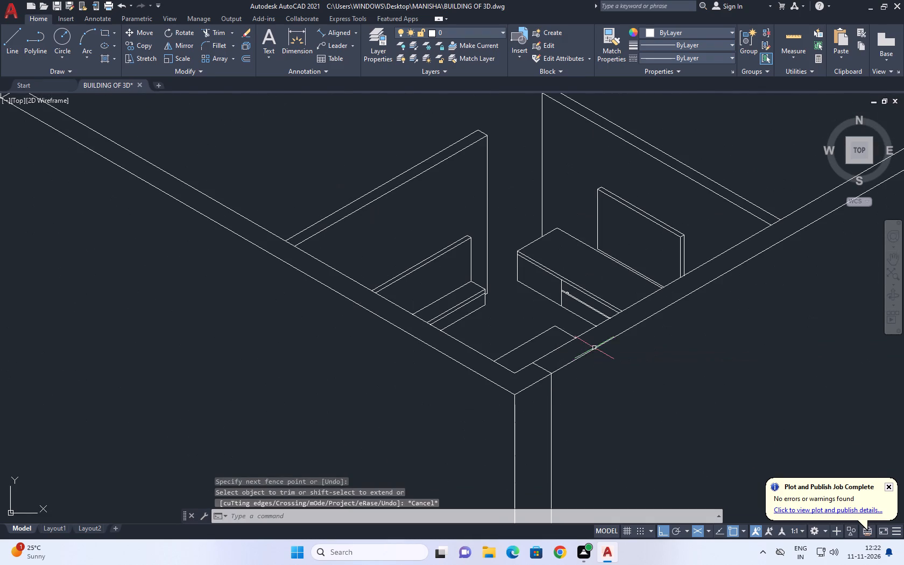
Draw a 1-unit line at 30° on the back wall of the space beside the kitchen, as a panel's top edge.
{"action": "middle_click_drag", "start_coordinate": [559, 358], "coordinate": [592, 368]}
{"action": "scroll", "coordinate": [595, 368], "scroll_direction": "down", "scroll_amount": 1}
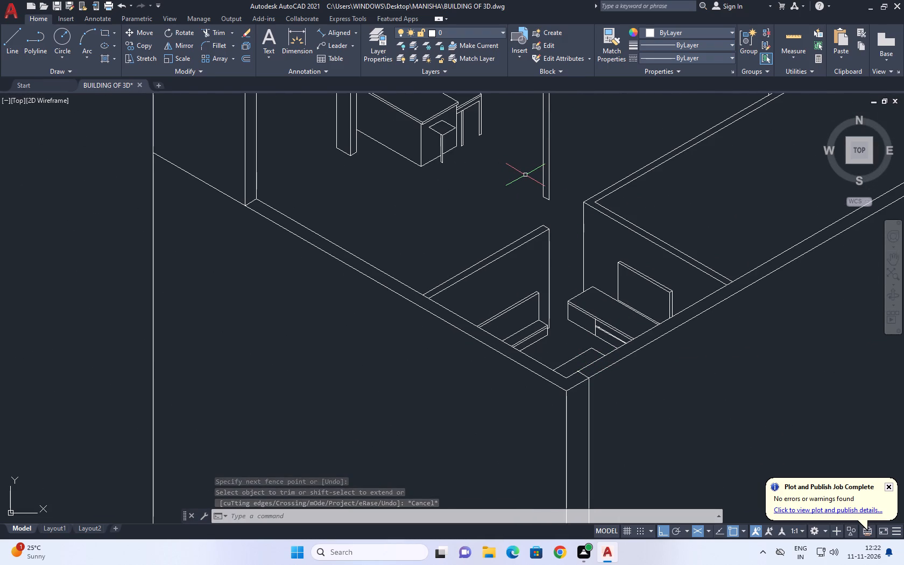
{"action": "scroll", "coordinate": [544, 275], "scroll_direction": "down", "scroll_amount": 2}
{"action": "middle_click_drag", "start_coordinate": [644, 276], "coordinate": [645, 277]}
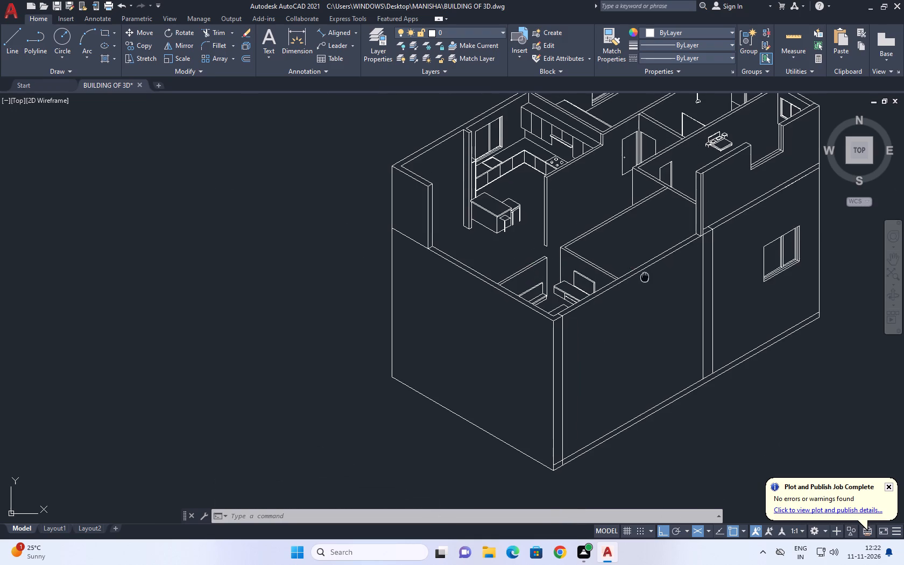
{"action": "middle_click_drag", "start_coordinate": [645, 277], "coordinate": [592, 349]}
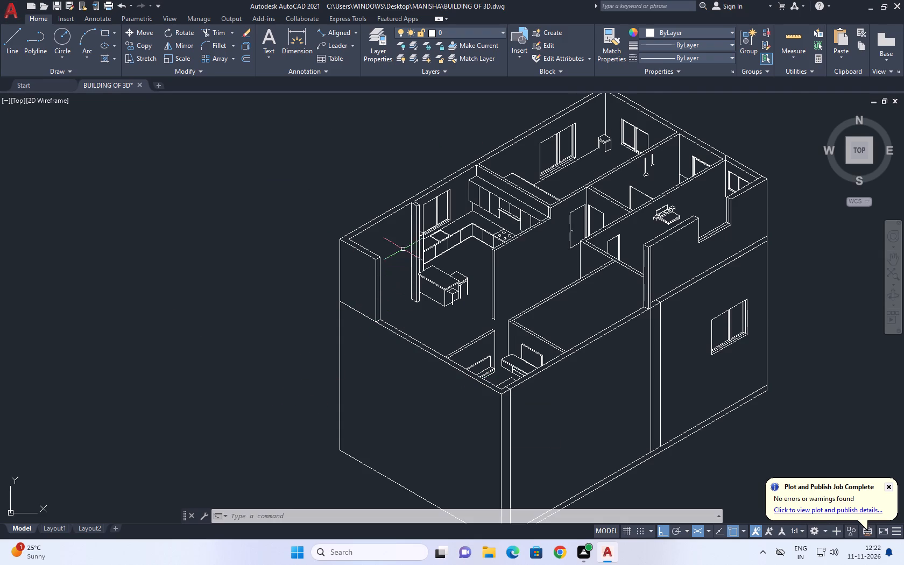
{"action": "scroll", "coordinate": [394, 240], "scroll_direction": "up", "scroll_amount": 1}
{"action": "middle_click_drag", "start_coordinate": [370, 276], "coordinate": [362, 334]}
{"action": "scroll", "coordinate": [385, 309], "scroll_direction": "up", "scroll_amount": 2}
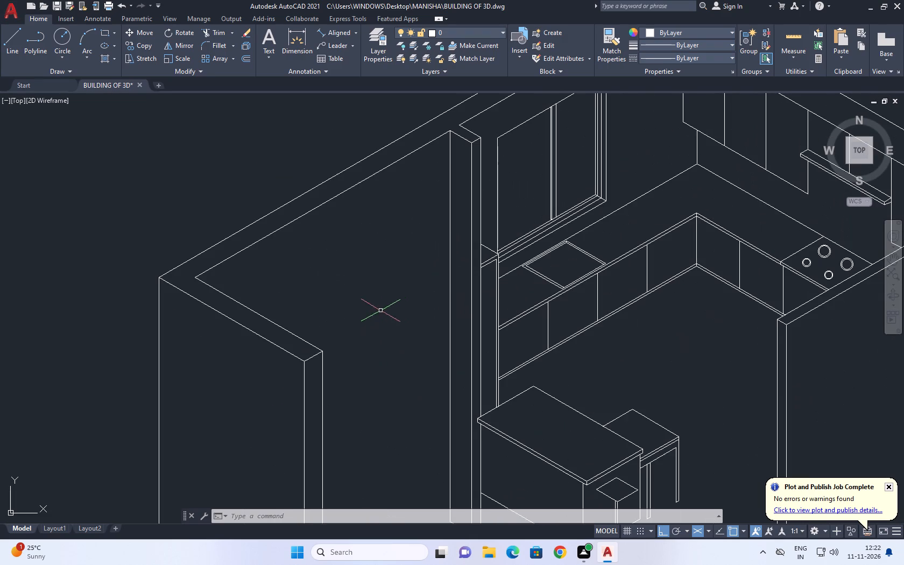
{"action": "type", "text": "L"}
{"action": "key", "text": "space"}
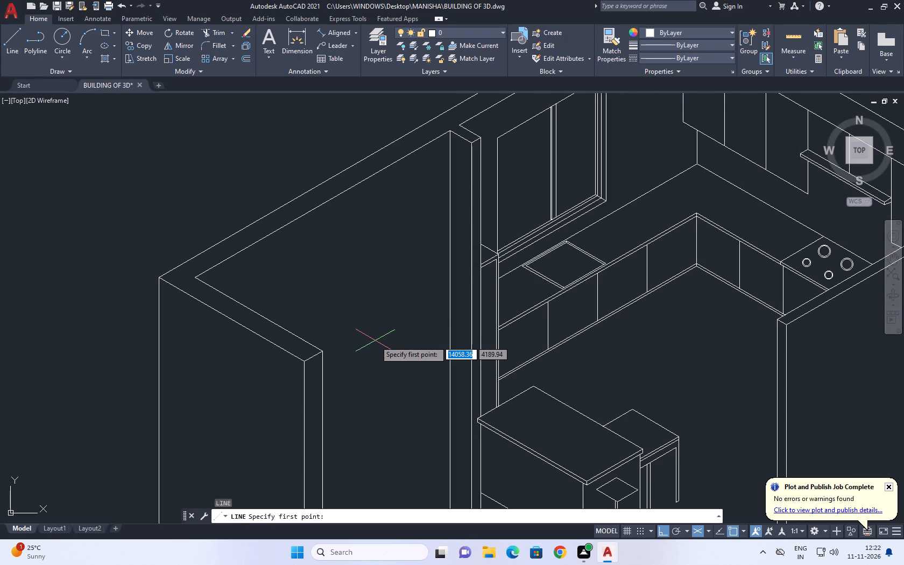
{"action": "scroll", "coordinate": [333, 312], "scroll_direction": "up", "scroll_amount": 1}
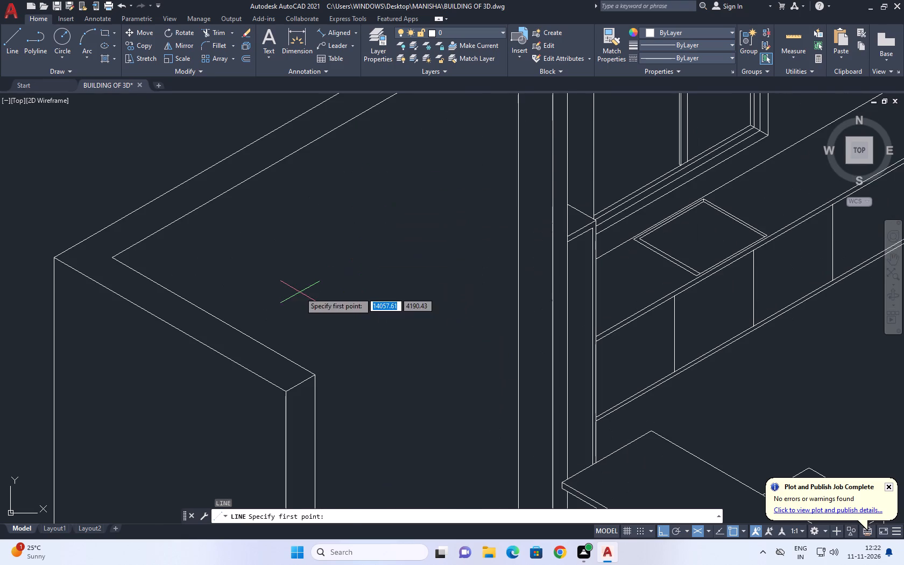
{"action": "left_click", "coordinate": [300, 292]}
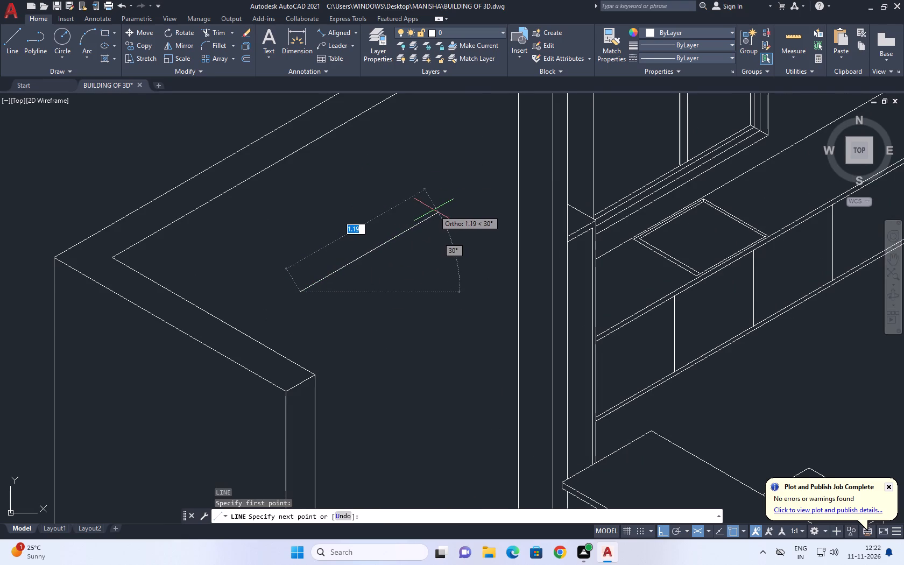
{"action": "key", "text": "1"}
{"action": "key", "text": "Return"}
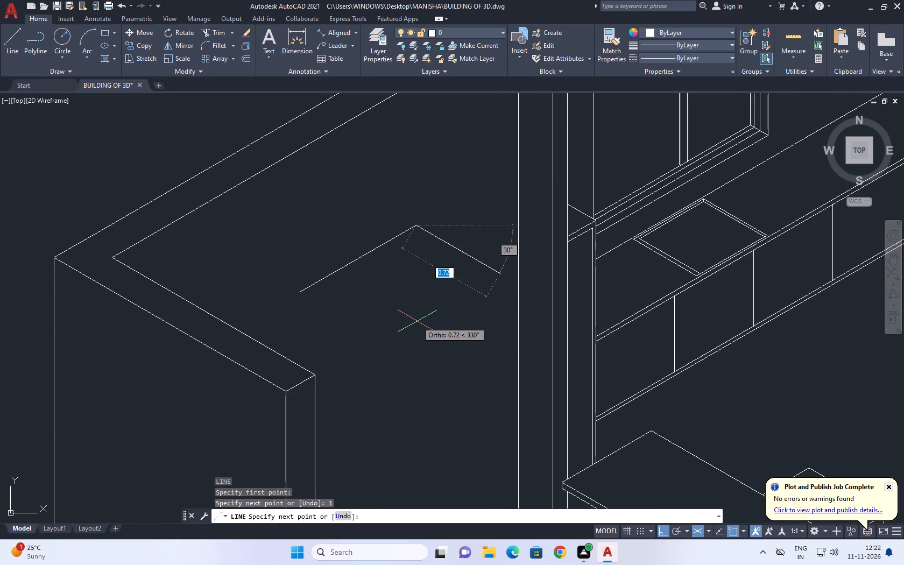
{"action": "key", "text": "F5"}
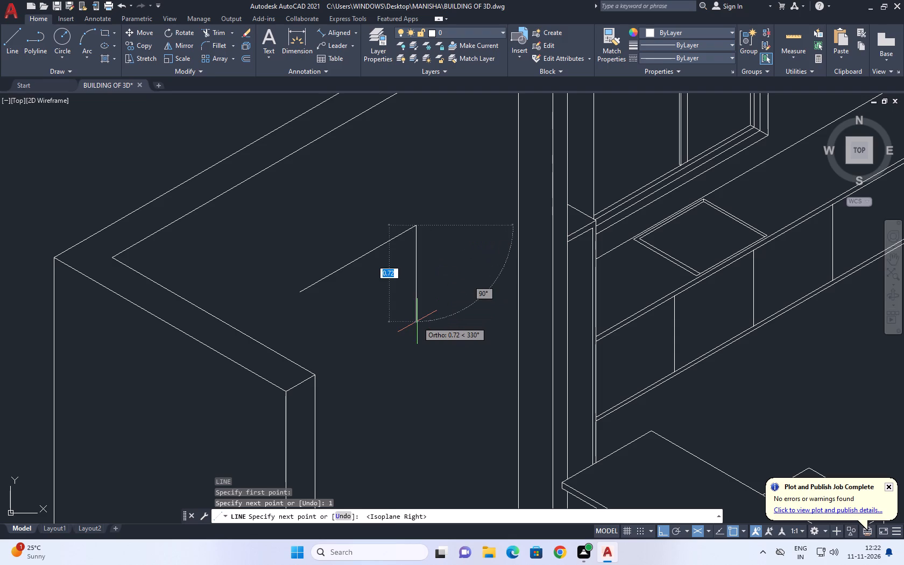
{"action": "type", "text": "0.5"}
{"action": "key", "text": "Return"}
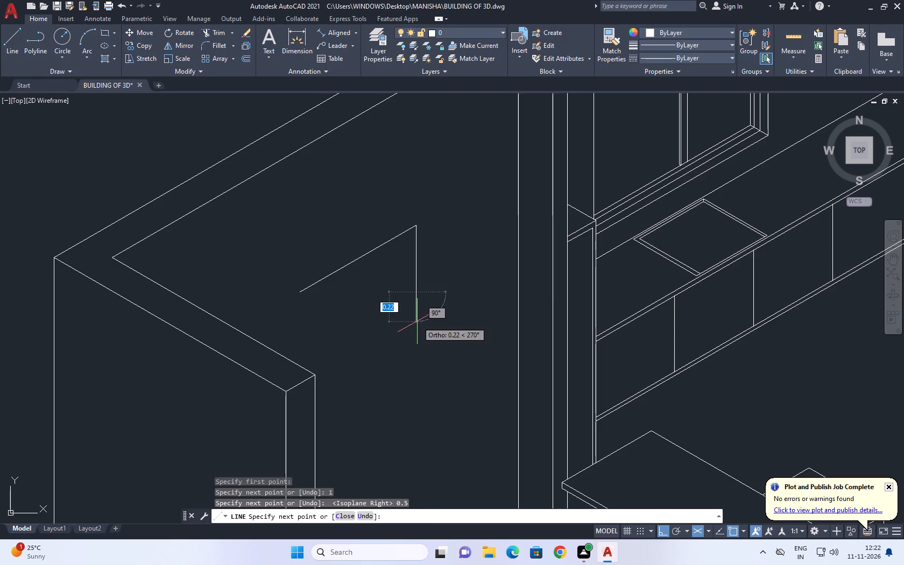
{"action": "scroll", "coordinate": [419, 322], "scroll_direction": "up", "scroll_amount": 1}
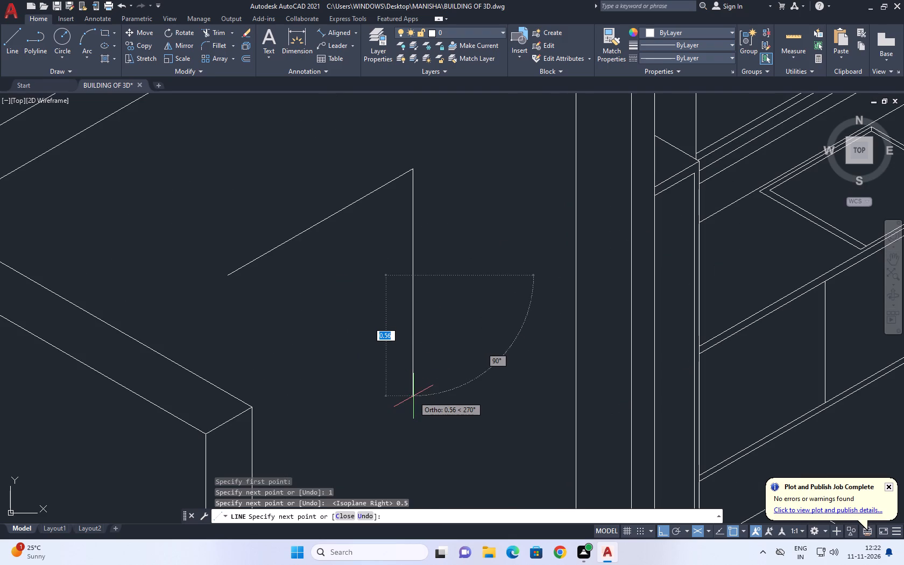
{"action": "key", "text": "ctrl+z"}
Complete the wall panel outline with a 0.7 vertical edge, a 1-unit bottom edge at 210° and a closing vertical edge.
{"action": "type", "text": "0.7"}
{"action": "key", "text": "Return"}
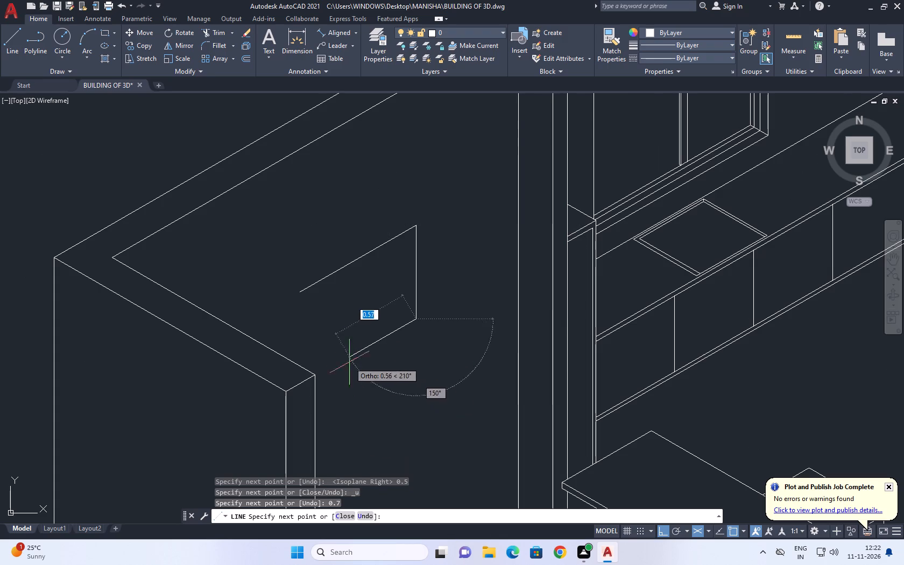
{"action": "key", "text": "1"}
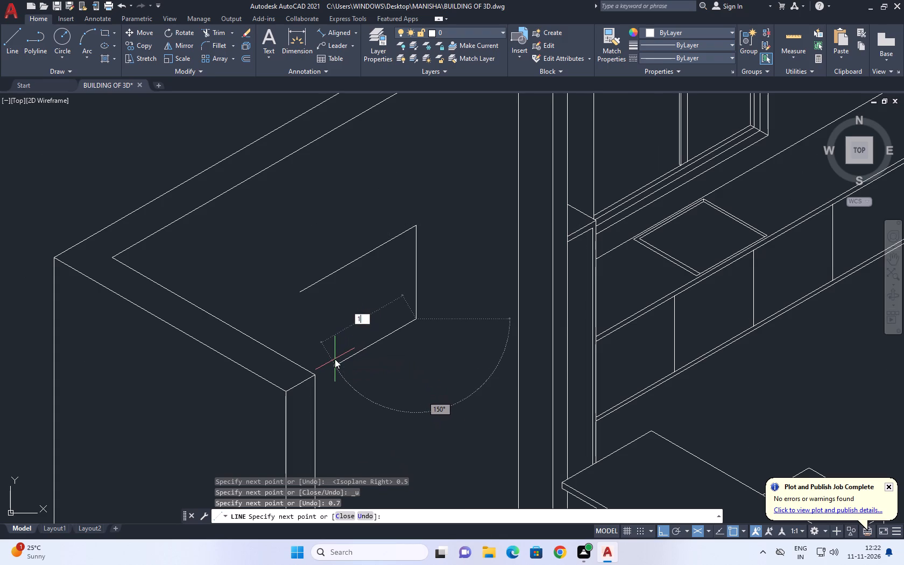
{"action": "key", "text": "Return"}
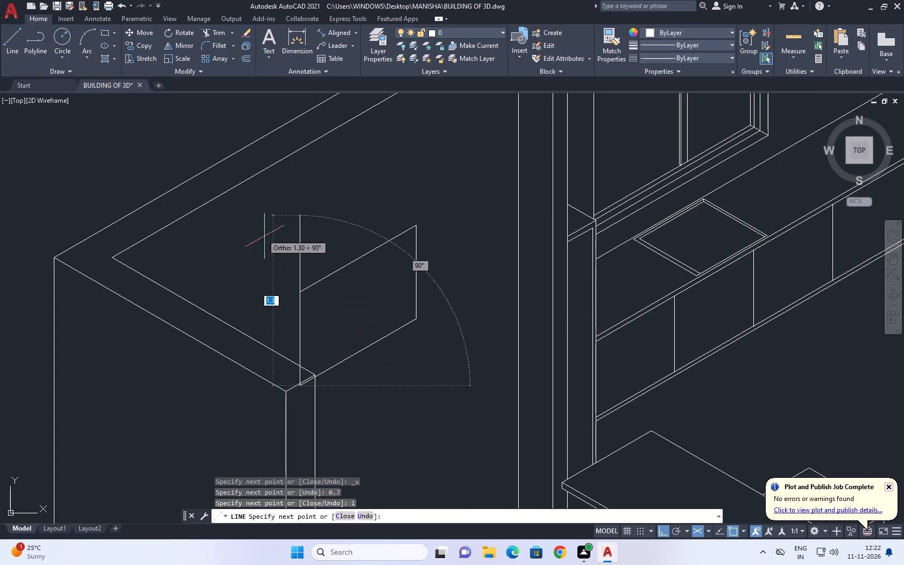
{"action": "scroll", "coordinate": [283, 305], "scroll_direction": "up", "scroll_amount": 6}
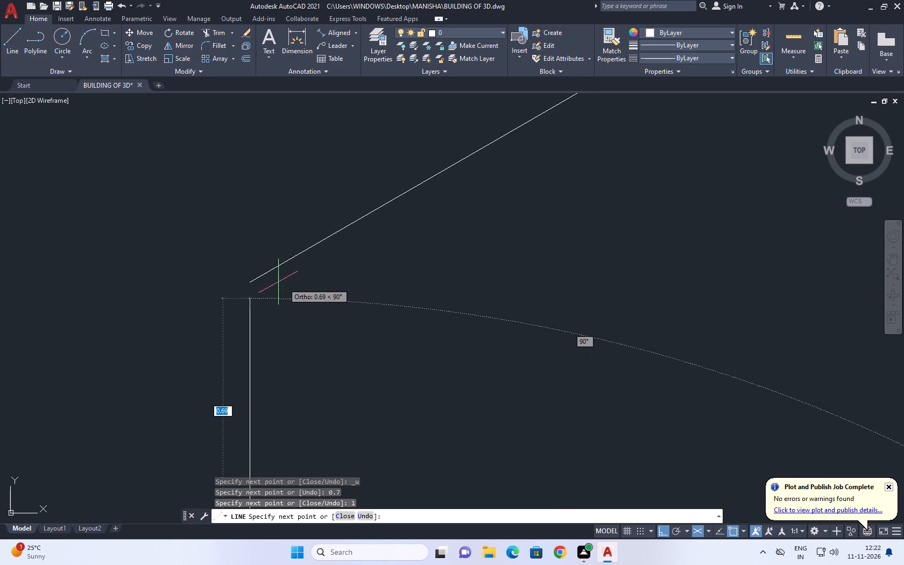
{"action": "scroll", "coordinate": [246, 277], "scroll_direction": "up", "scroll_amount": 2}
{"action": "left_click", "coordinate": [251, 289]}
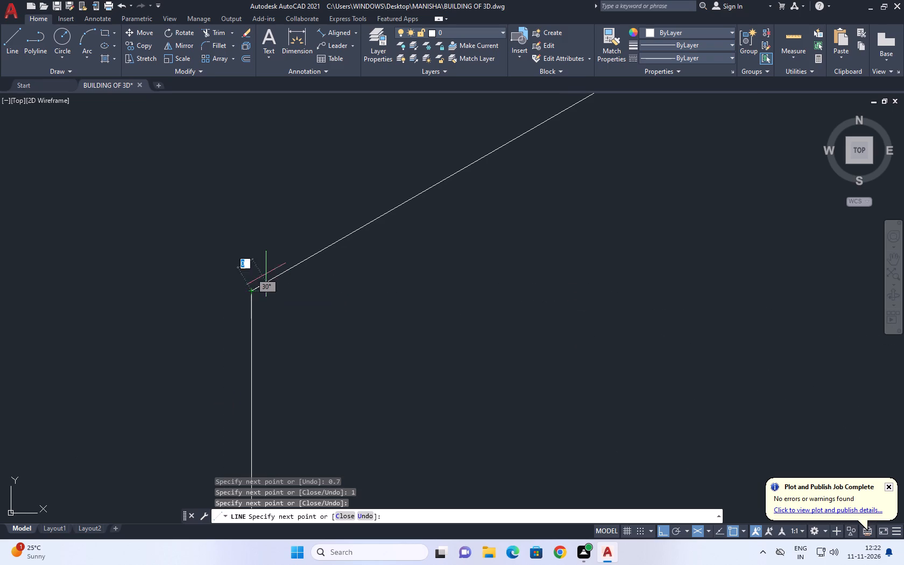
{"action": "right_click", "coordinate": [270, 200]}
{"action": "left_click", "coordinate": [312, 215]}
{"action": "scroll", "coordinate": [287, 230], "scroll_direction": "down", "scroll_amount": 8}
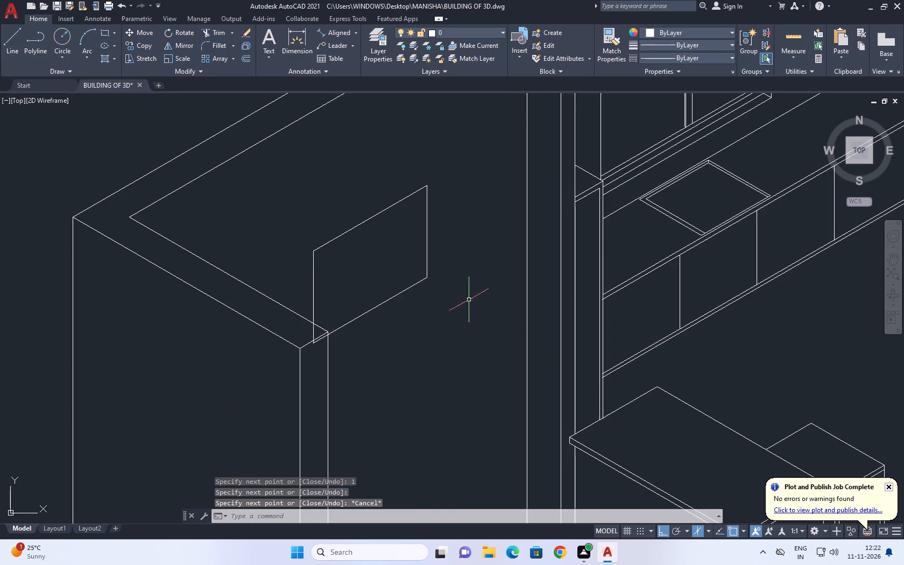
Move the four-sided panel outline at 30° along the back wall, clear of the short front wall's end.
{"action": "left_click_drag", "start_coordinate": [460, 315], "coordinate": [451, 308]}
{"action": "left_click", "coordinate": [371, 201]}
{"action": "left_click", "coordinate": [327, 284]}
{"action": "left_click", "coordinate": [311, 262]}
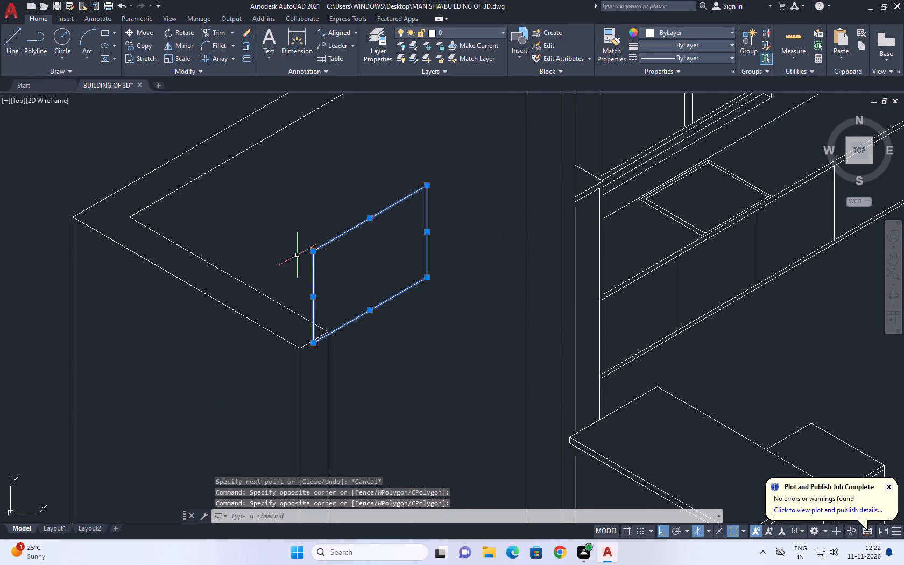
{"action": "left_click", "coordinate": [150, 34]}
{"action": "left_click", "coordinate": [117, 365]}
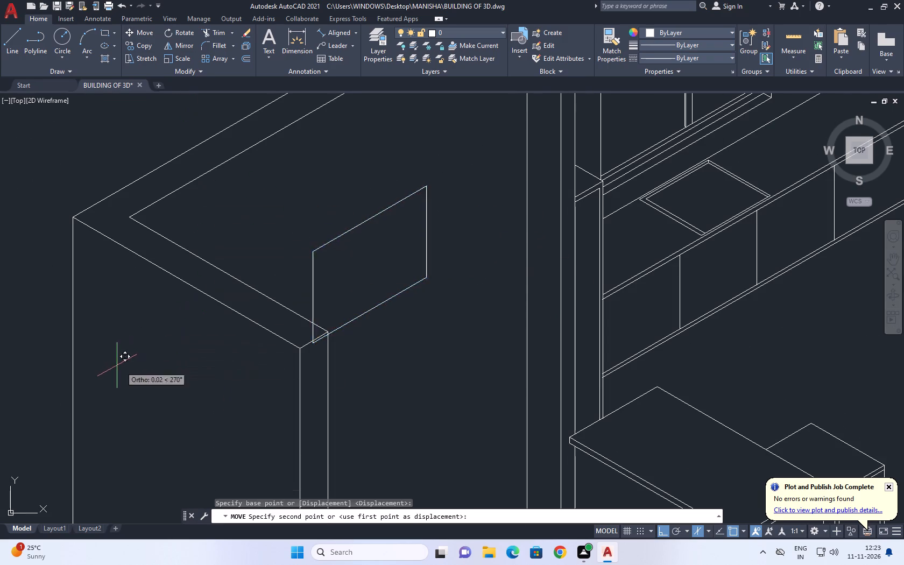
{"action": "left_click", "coordinate": [157, 351]}
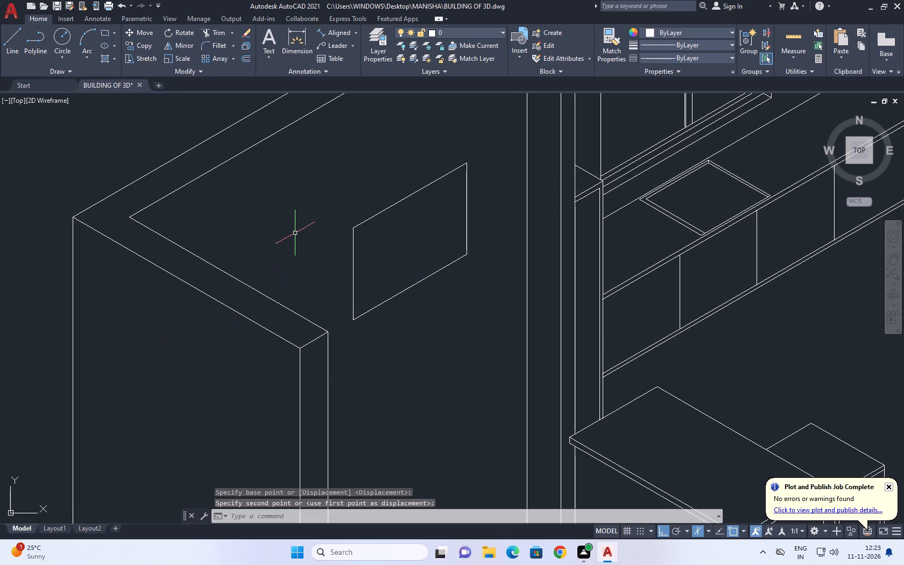
Copy the four-sided wall panel outline 0.1 units at 330°, as the panel's front face.
{"action": "left_click", "coordinate": [432, 297]}
{"action": "left_click", "coordinate": [364, 199]}
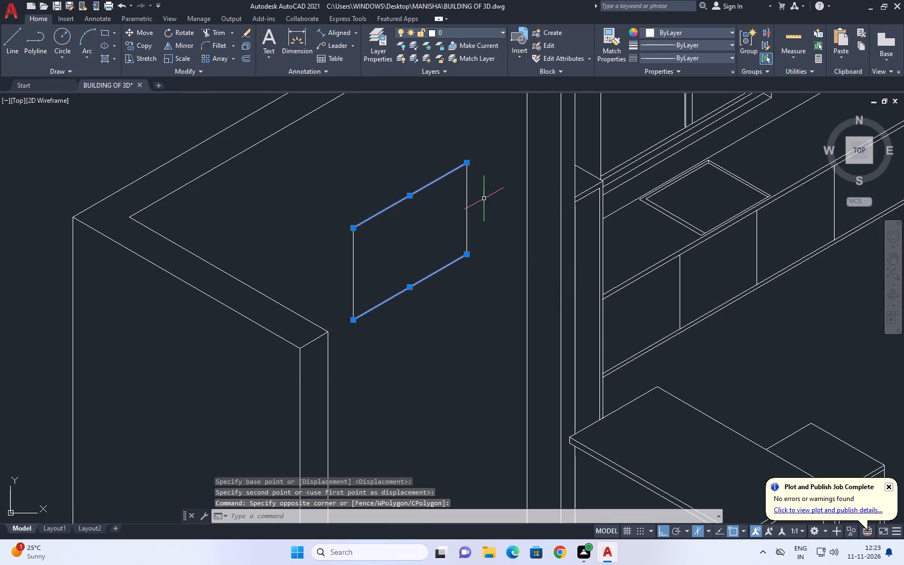
{"action": "left_click", "coordinate": [484, 197]}
{"action": "left_click", "coordinate": [462, 201]}
{"action": "left_click_drag", "start_coordinate": [401, 223], "coordinate": [395, 228]}
{"action": "left_click", "coordinate": [335, 245]}
{"action": "left_click", "coordinate": [138, 48]}
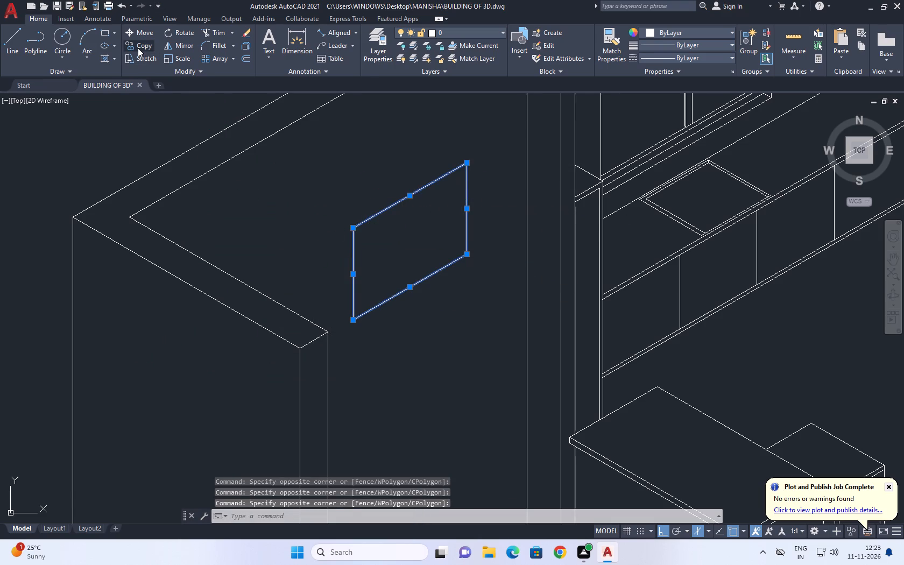
{"action": "scroll", "coordinate": [345, 326], "scroll_direction": "up", "scroll_amount": 2}
{"action": "left_click", "coordinate": [363, 313]}
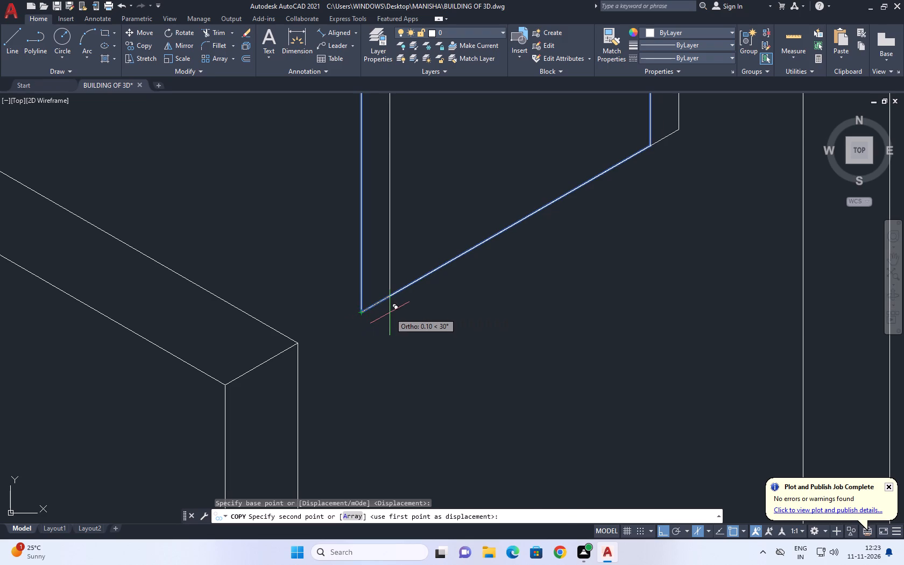
{"action": "key", "text": "F5"}
{"action": "type", "text": "0.1"}
{"action": "key", "text": "Return"}
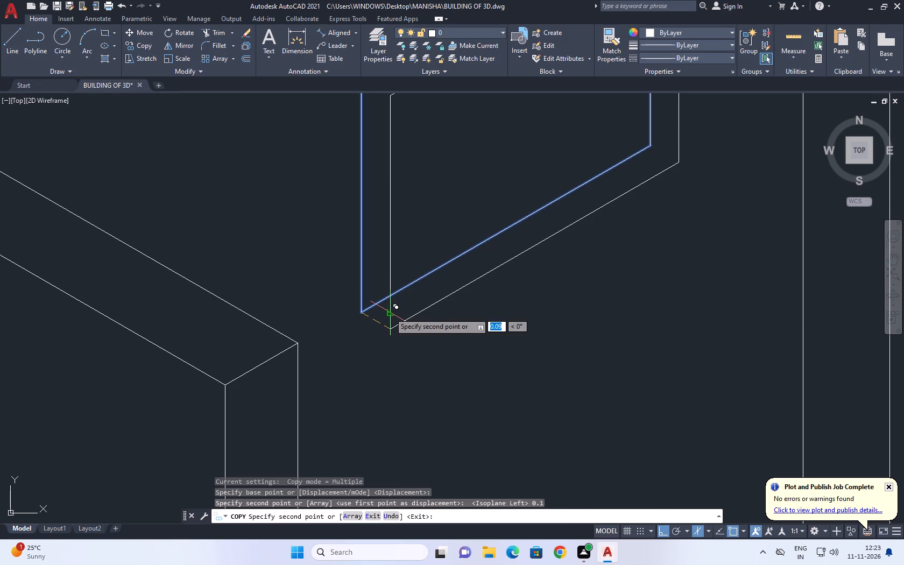
{"action": "scroll", "coordinate": [450, 321], "scroll_direction": "down", "scroll_amount": 3}
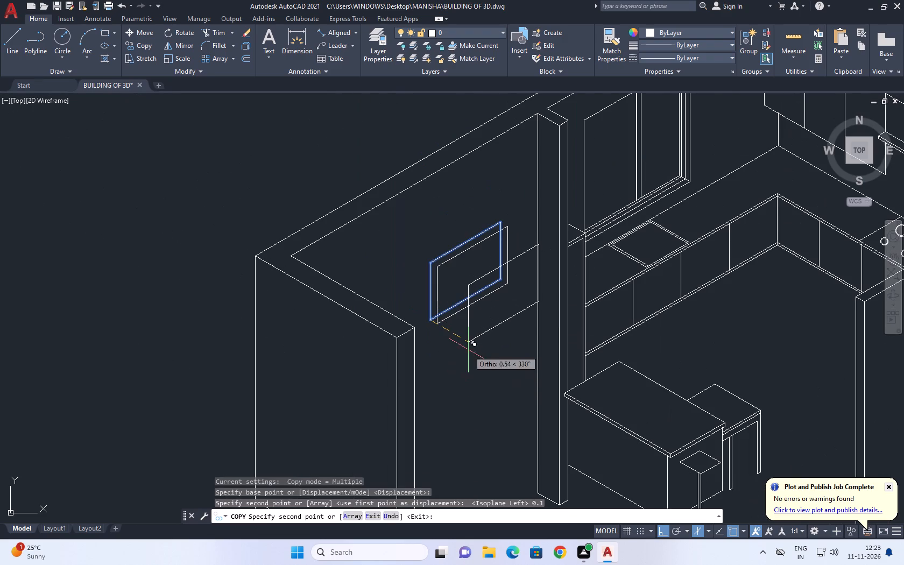
{"action": "right_click", "coordinate": [468, 350]}
{"action": "left_click", "coordinate": [488, 361]}
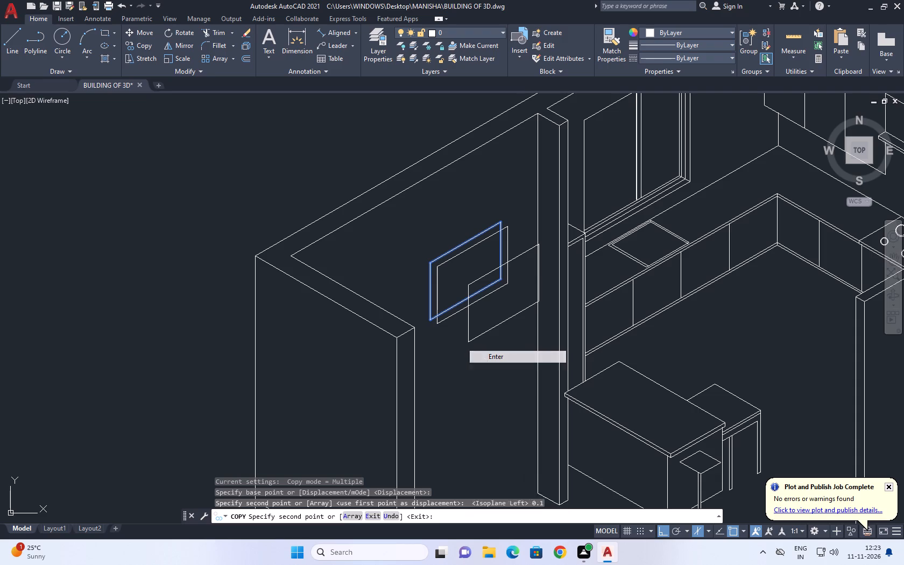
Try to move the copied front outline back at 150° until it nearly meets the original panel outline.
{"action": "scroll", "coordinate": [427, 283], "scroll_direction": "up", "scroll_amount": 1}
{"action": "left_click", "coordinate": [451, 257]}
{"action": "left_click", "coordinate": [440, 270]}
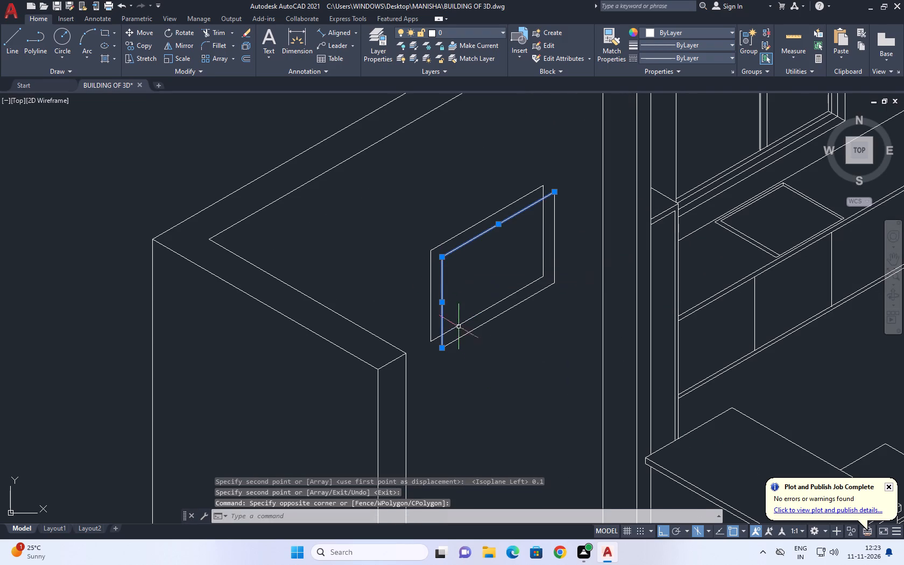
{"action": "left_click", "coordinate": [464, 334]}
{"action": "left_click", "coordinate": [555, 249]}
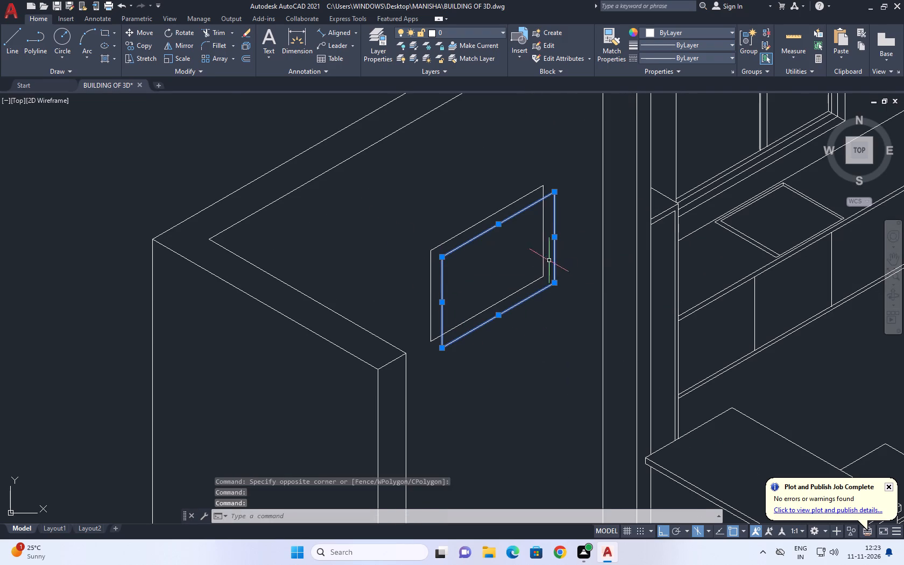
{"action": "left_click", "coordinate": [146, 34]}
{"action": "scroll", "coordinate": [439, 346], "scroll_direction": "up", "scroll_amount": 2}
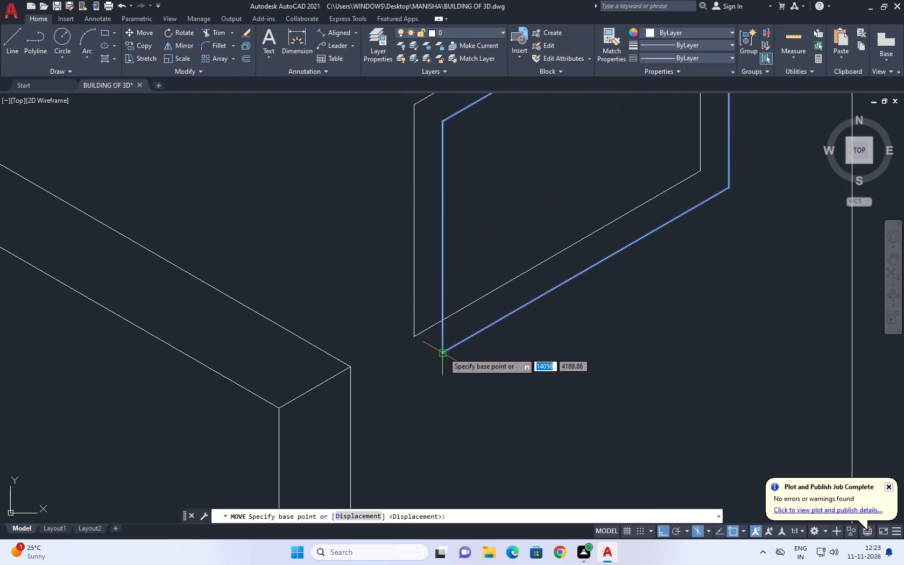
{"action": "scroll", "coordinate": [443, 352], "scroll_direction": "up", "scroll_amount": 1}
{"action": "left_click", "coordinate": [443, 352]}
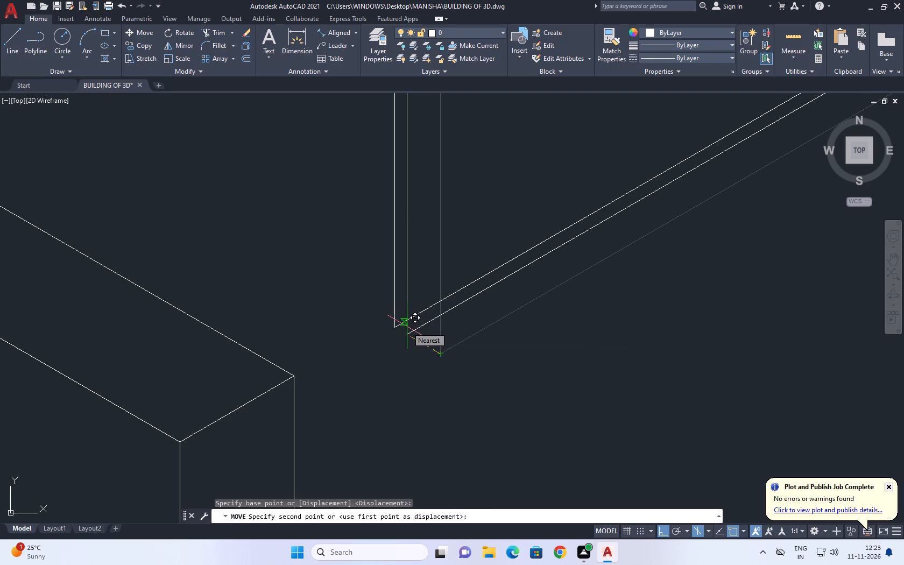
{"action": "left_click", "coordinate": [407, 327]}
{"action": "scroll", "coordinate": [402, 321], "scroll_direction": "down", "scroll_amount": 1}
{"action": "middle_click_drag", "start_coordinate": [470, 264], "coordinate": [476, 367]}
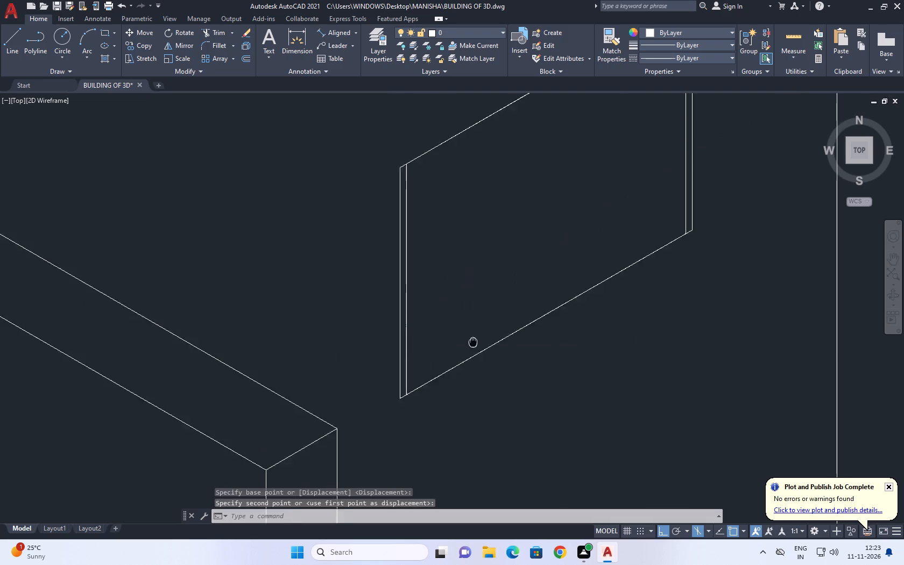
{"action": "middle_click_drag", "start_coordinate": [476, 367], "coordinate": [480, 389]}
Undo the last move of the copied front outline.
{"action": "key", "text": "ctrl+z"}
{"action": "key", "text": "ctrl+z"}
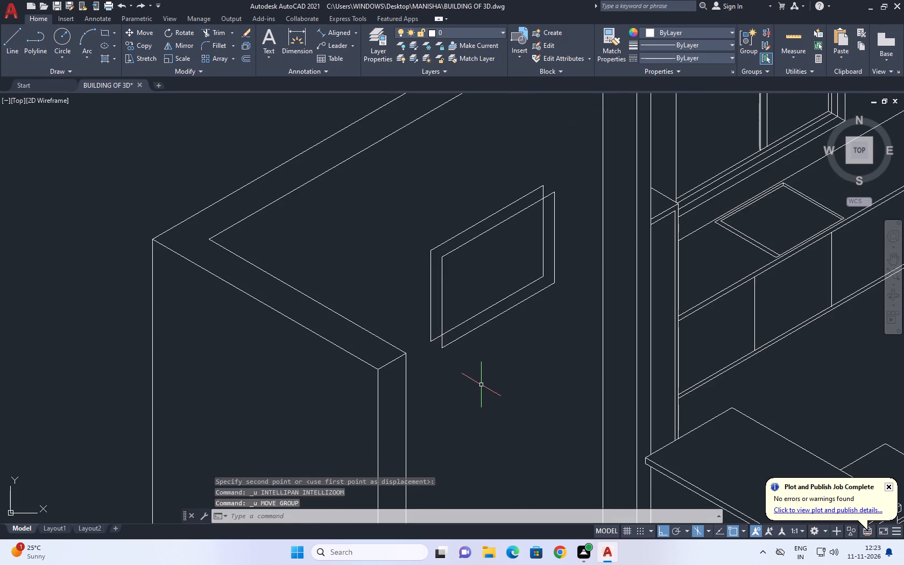
Move the copied front outline about 0.05 units at 150° toward the original panel outline.
{"action": "scroll", "coordinate": [482, 227], "scroll_direction": "up", "scroll_amount": 2}
{"action": "left_click", "coordinate": [483, 258]}
{"action": "left_click_drag", "start_coordinate": [469, 254], "coordinate": [463, 252]}
{"action": "left_click", "coordinate": [452, 264]}
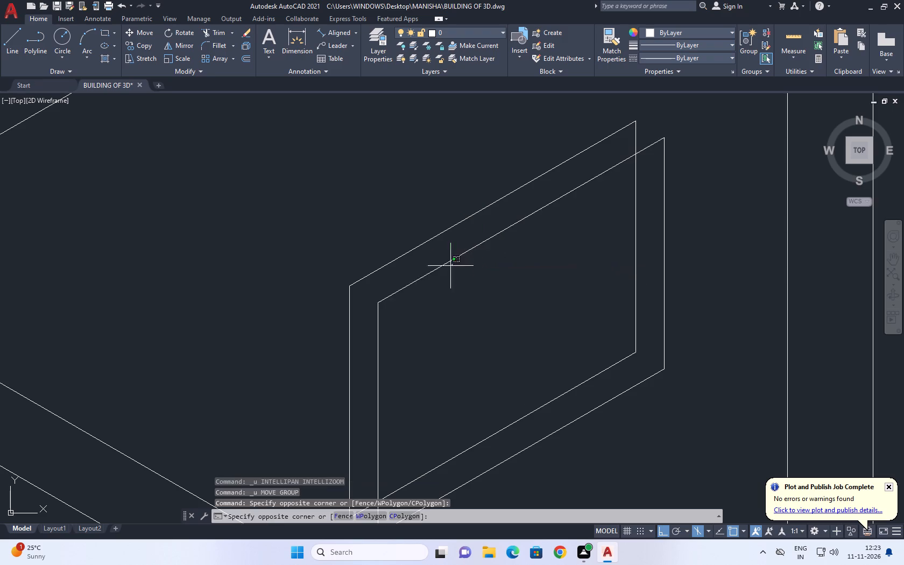
{"action": "left_click", "coordinate": [412, 330]}
{"action": "left_click_drag", "start_coordinate": [389, 347], "coordinate": [385, 353]}
{"action": "left_click_drag", "start_coordinate": [364, 359], "coordinate": [369, 364]}
{"action": "middle_click_drag", "start_coordinate": [487, 307], "coordinate": [328, 274]}
{"action": "scroll", "coordinate": [504, 322], "scroll_direction": "up", "scroll_amount": 2}
{"action": "left_click", "coordinate": [531, 312]}
{"action": "left_click_drag", "start_coordinate": [470, 404], "coordinate": [469, 408]}
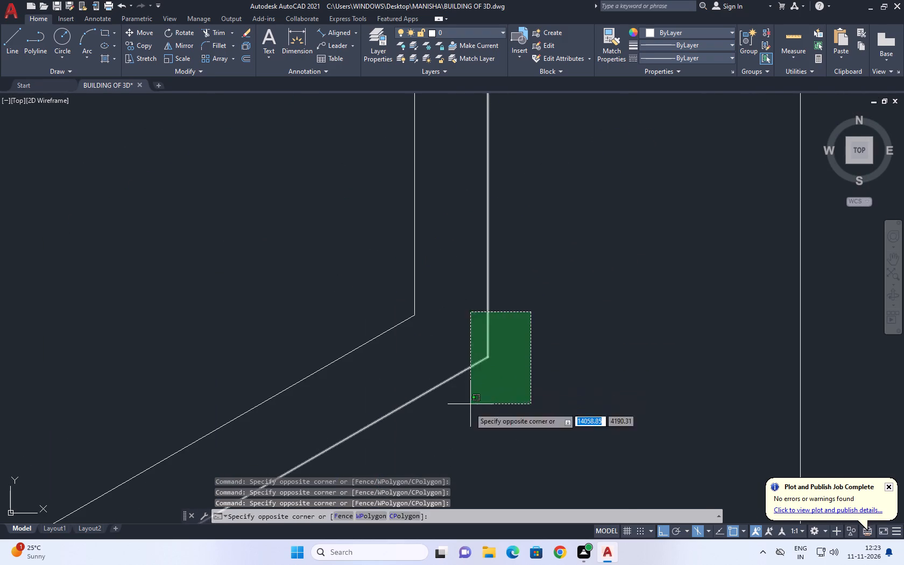
{"action": "left_click_drag", "start_coordinate": [469, 408], "coordinate": [468, 409]}
{"action": "scroll", "coordinate": [495, 363], "scroll_direction": "down", "scroll_amount": 2}
{"action": "scroll", "coordinate": [436, 330], "scroll_direction": "down", "scroll_amount": 2}
{"action": "middle_click_drag", "start_coordinate": [194, 341], "coordinate": [296, 340]}
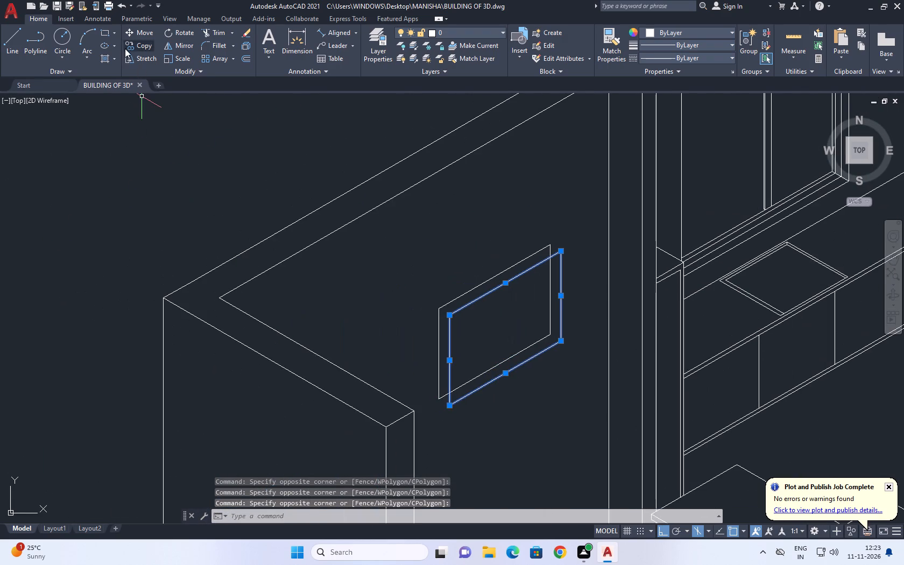
{"action": "left_click", "coordinate": [141, 36]}
{"action": "scroll", "coordinate": [454, 329], "scroll_direction": "up", "scroll_amount": 5}
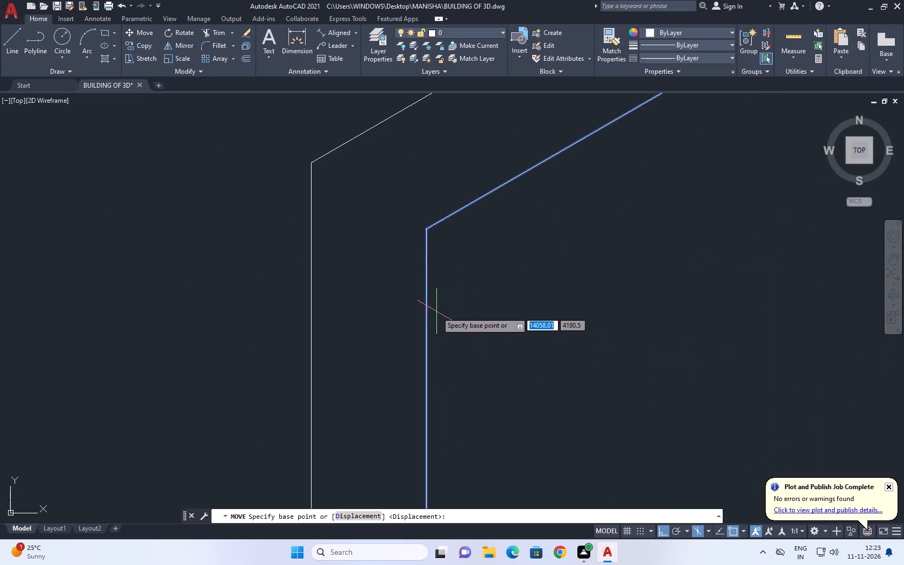
{"action": "left_click", "coordinate": [428, 228]}
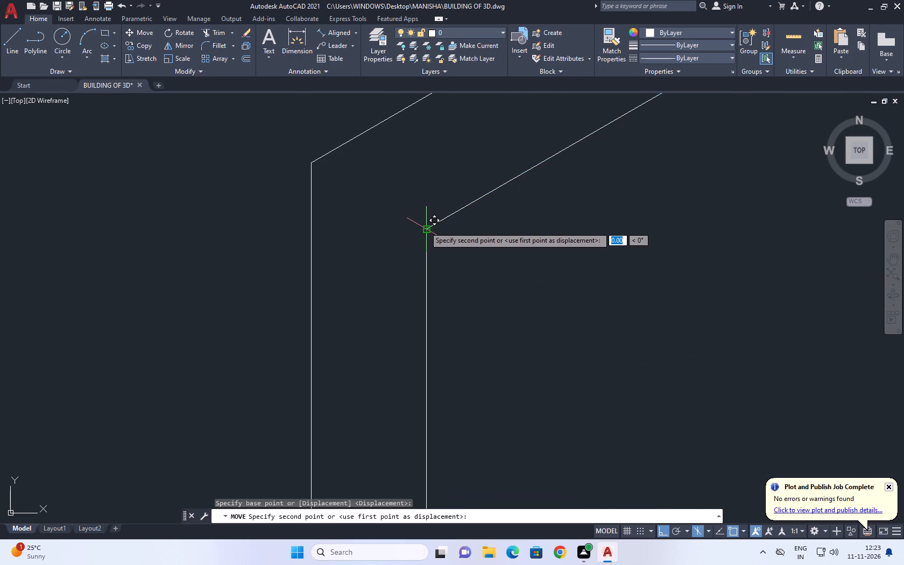
{"action": "scroll", "coordinate": [423, 225], "scroll_direction": "down", "scroll_amount": 3}
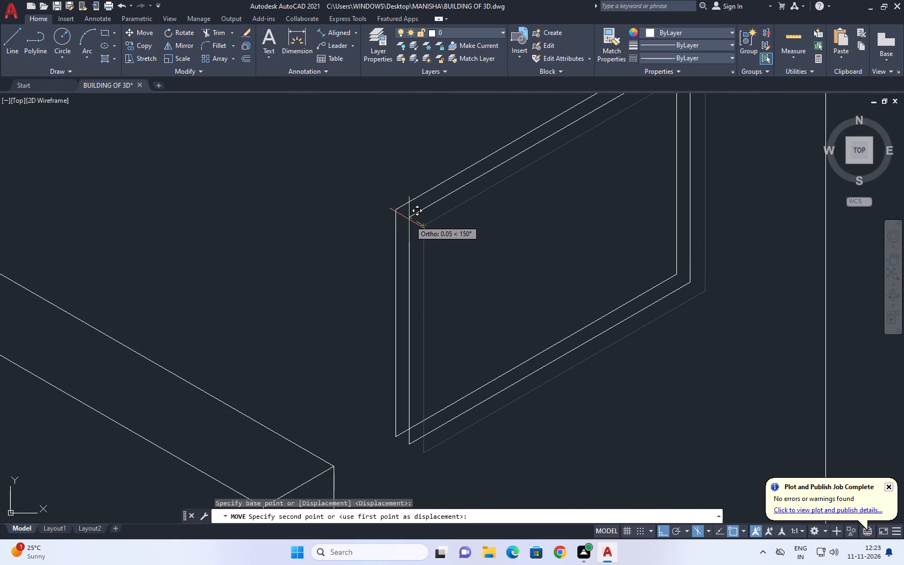
{"action": "scroll", "coordinate": [409, 220], "scroll_direction": "up", "scroll_amount": 1}
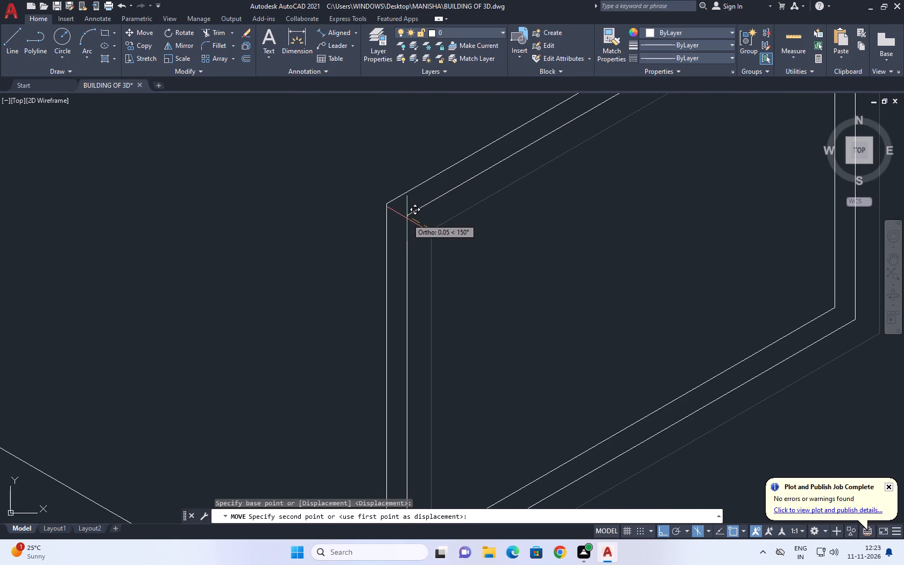
{"action": "left_click", "coordinate": [407, 218]}
{"action": "scroll", "coordinate": [432, 250], "scroll_direction": "down", "scroll_amount": 2}
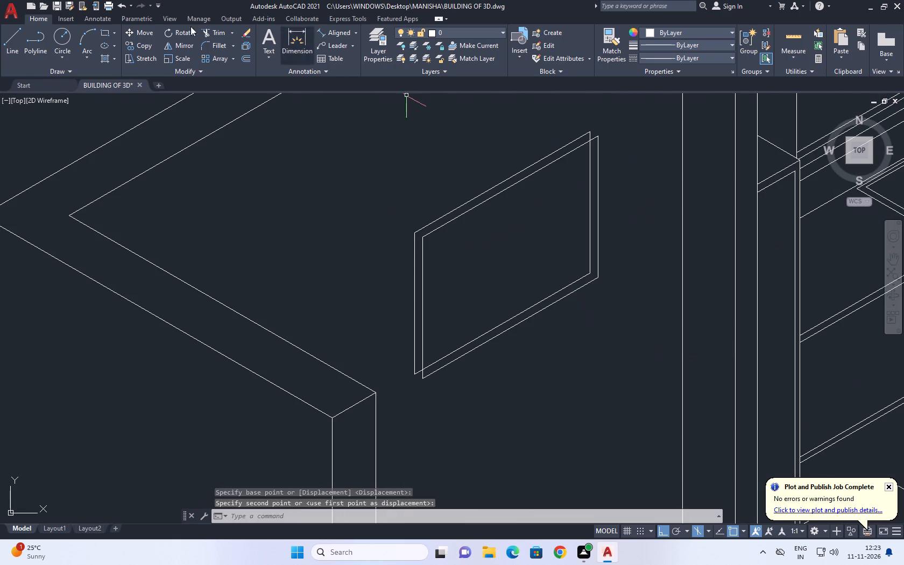
Draw a line joining the lower-left corners of the panel's front and rear outlines.
{"action": "left_click", "coordinate": [12, 41]}
{"action": "scroll", "coordinate": [378, 383], "scroll_direction": "up", "scroll_amount": 1}
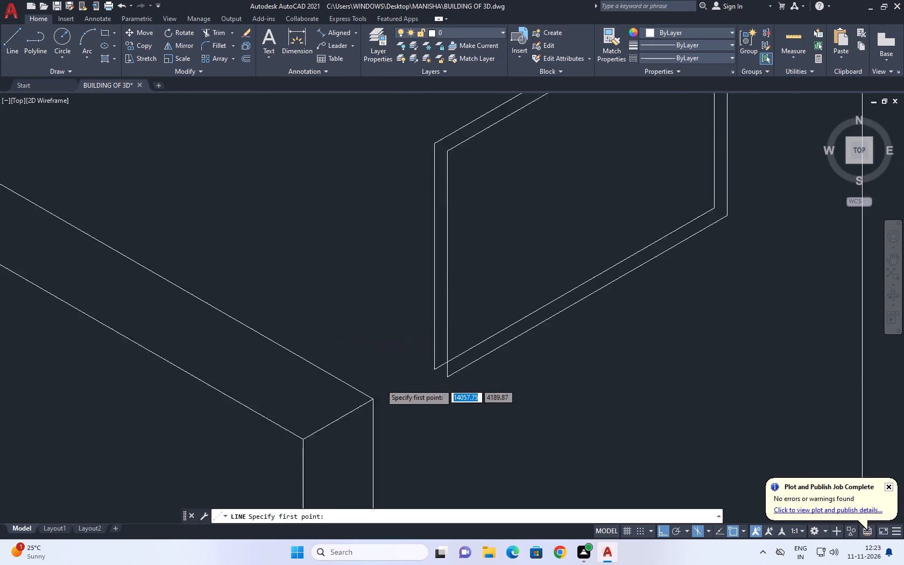
{"action": "scroll", "coordinate": [383, 384], "scroll_direction": "up", "scroll_amount": 4}
{"action": "left_click", "coordinate": [559, 370]}
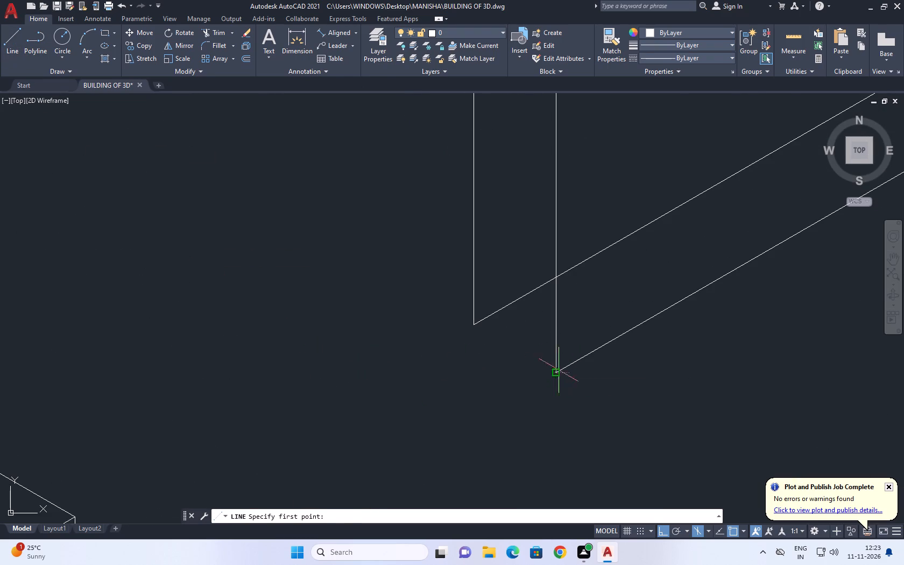
{"action": "left_click", "coordinate": [474, 324]}
{"action": "right_click", "coordinate": [467, 223]}
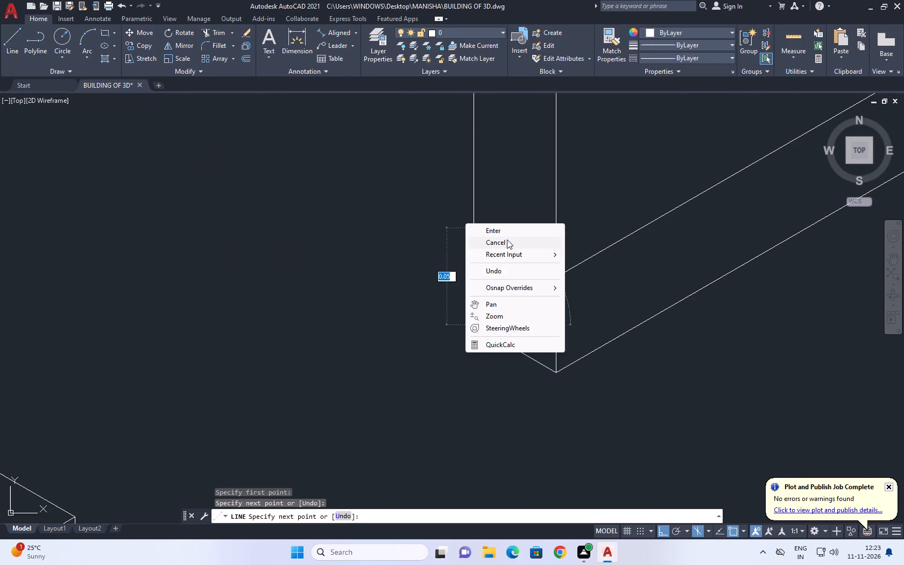
{"action": "left_click", "coordinate": [507, 239]}
{"action": "scroll", "coordinate": [463, 292], "scroll_direction": "down", "scroll_amount": 5}
Draw a line joining the upper-left corners of the panel's front and rear outlines.
{"action": "right_click", "coordinate": [531, 203]}
{"action": "left_click", "coordinate": [570, 213]}
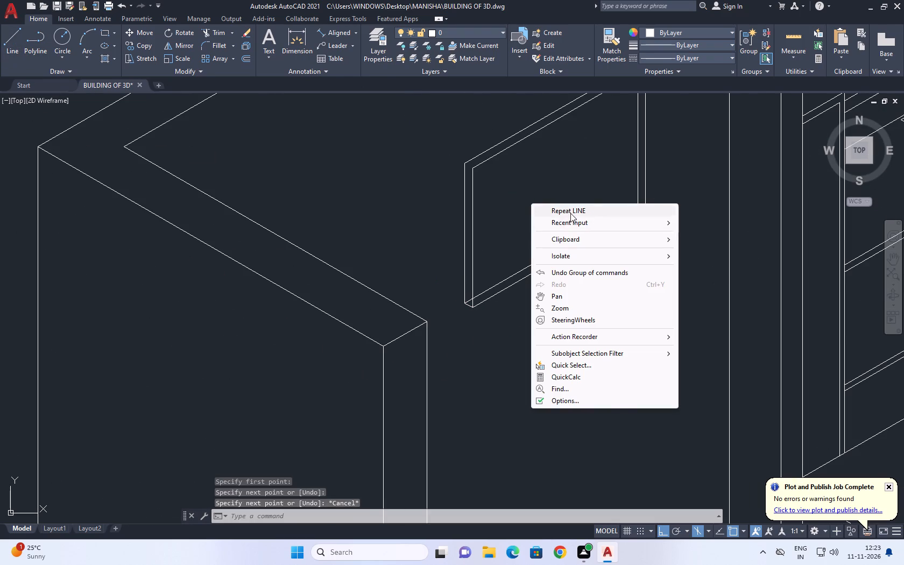
{"action": "middle_click_drag", "start_coordinate": [500, 189], "coordinate": [494, 297]}
{"action": "scroll", "coordinate": [464, 283], "scroll_direction": "up", "scroll_amount": 4}
{"action": "left_click", "coordinate": [474, 259]}
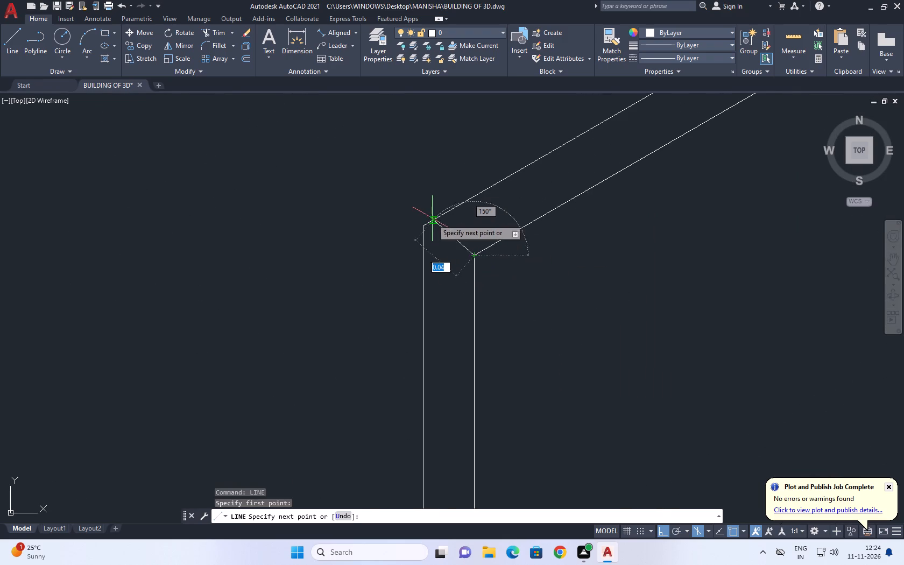
{"action": "left_click", "coordinate": [425, 221]}
{"action": "right_click", "coordinate": [555, 256]}
{"action": "left_click", "coordinate": [581, 266]}
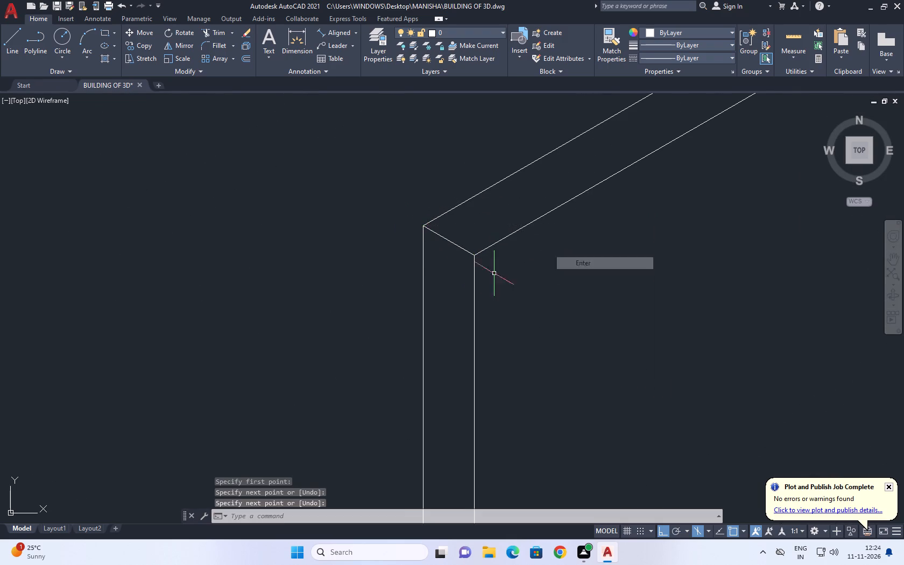
Draw a line joining the upper-right corners of the panel's rear and front outlines.
{"action": "scroll", "coordinate": [481, 274], "scroll_direction": "down", "scroll_amount": 3}
{"action": "middle_click_drag", "start_coordinate": [512, 293], "coordinate": [349, 360]}
{"action": "right_click", "coordinate": [449, 315]}
{"action": "left_click", "coordinate": [506, 321]}
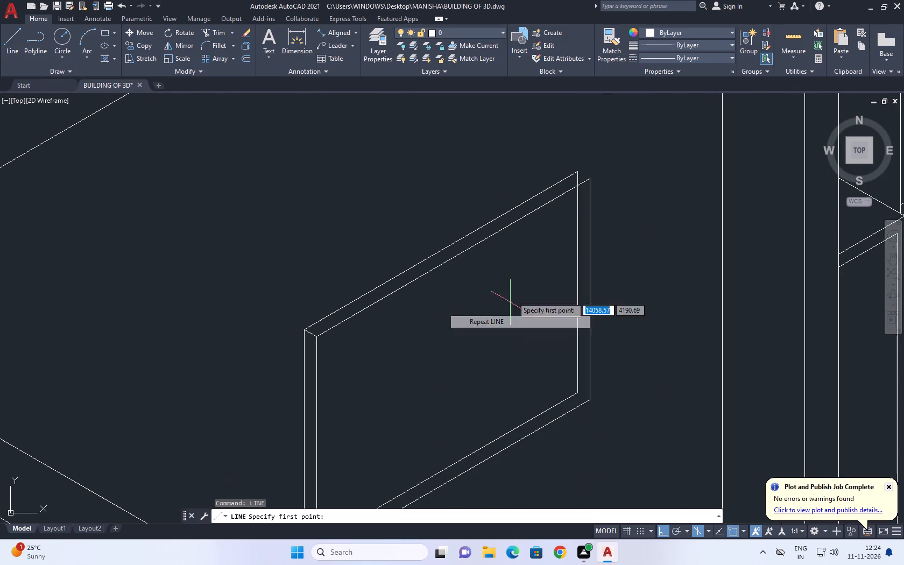
{"action": "scroll", "coordinate": [568, 176], "scroll_direction": "up", "scroll_amount": 2}
{"action": "left_click", "coordinate": [588, 166]}
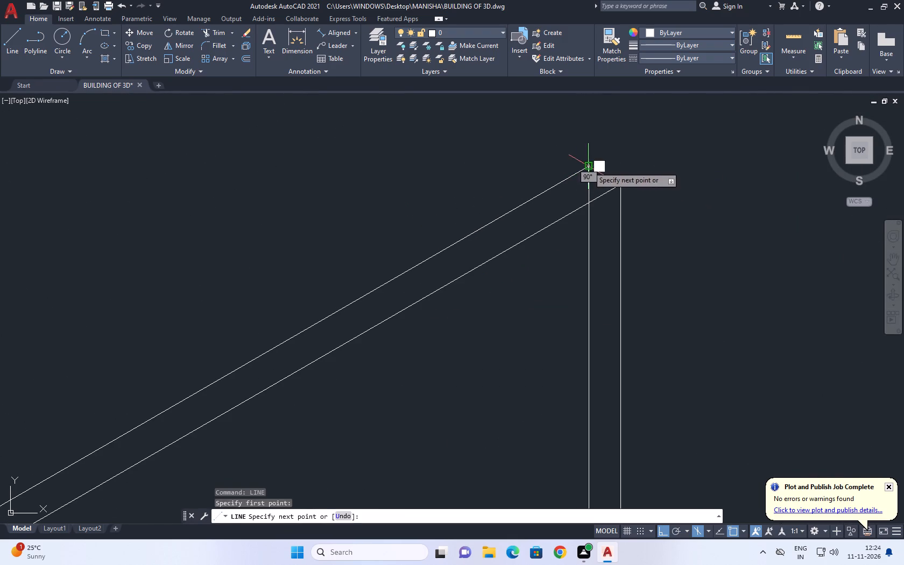
{"action": "left_click", "coordinate": [620, 181]}
{"action": "right_click", "coordinate": [642, 248]}
{"action": "left_click", "coordinate": [658, 262]}
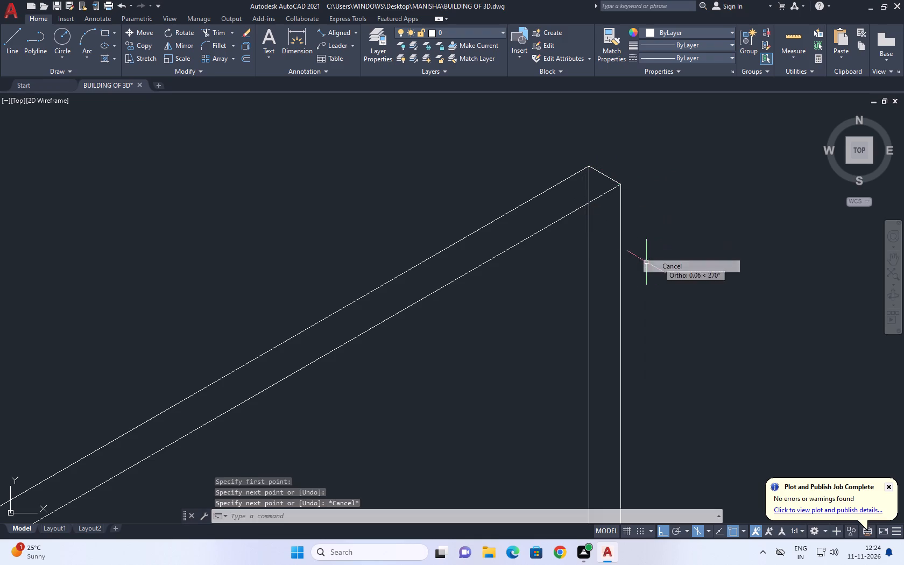
Erase the rear outline's right vertical edge and bottom edge, which lie behind the panel's front face.
{"action": "scroll", "coordinate": [568, 234], "scroll_direction": "down", "scroll_amount": 1}
{"action": "left_click", "coordinate": [579, 264]}
{"action": "left_click", "coordinate": [584, 279]}
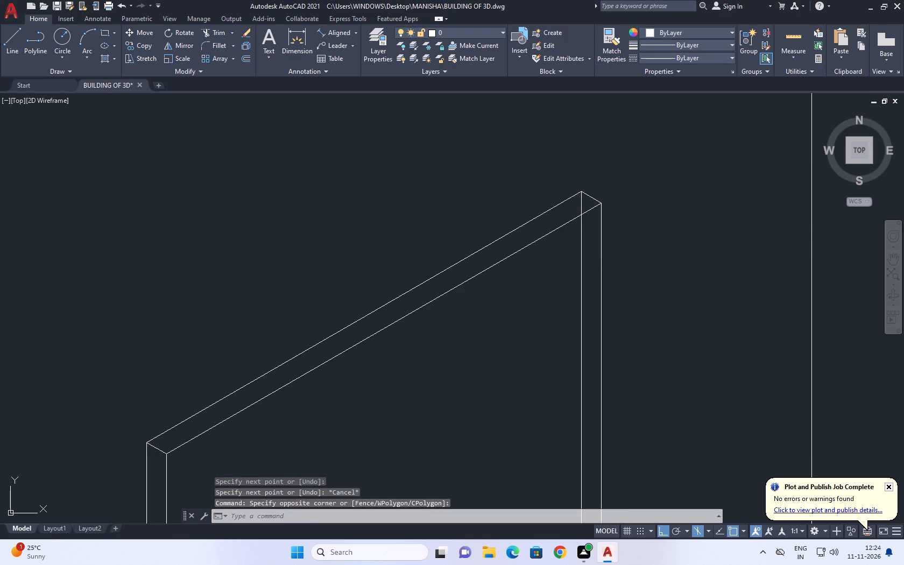
{"action": "left_click", "coordinate": [583, 269]}
{"action": "left_click_drag", "start_coordinate": [564, 287], "coordinate": [565, 292]}
{"action": "right_click", "coordinate": [479, 180]}
{"action": "left_click", "coordinate": [518, 244]}
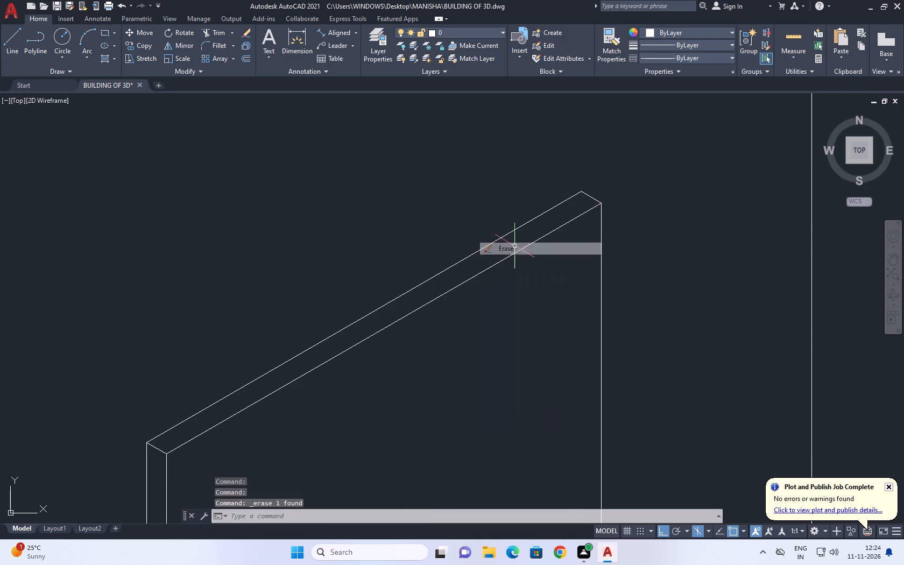
{"action": "scroll", "coordinate": [427, 236], "scroll_direction": "down", "scroll_amount": 5}
{"action": "scroll", "coordinate": [444, 274], "scroll_direction": "up", "scroll_amount": 4}
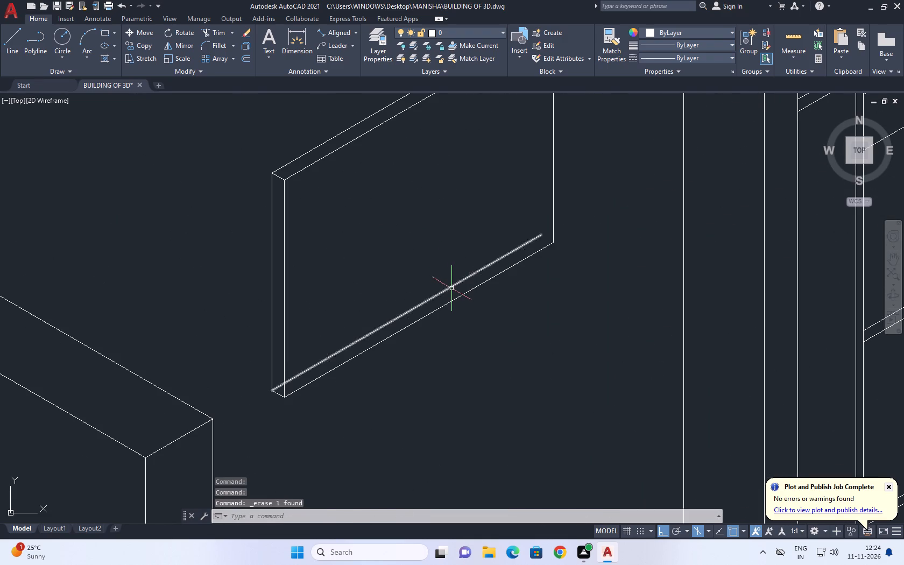
{"action": "left_click", "coordinate": [450, 286]}
{"action": "right_click", "coordinate": [433, 241]}
{"action": "left_click", "coordinate": [484, 302]}
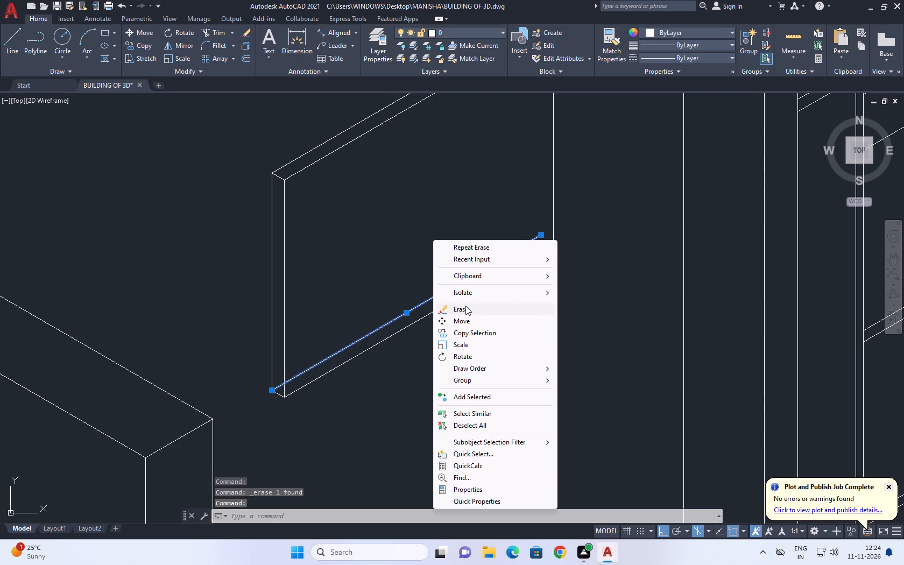
{"action": "left_click", "coordinate": [467, 311]}
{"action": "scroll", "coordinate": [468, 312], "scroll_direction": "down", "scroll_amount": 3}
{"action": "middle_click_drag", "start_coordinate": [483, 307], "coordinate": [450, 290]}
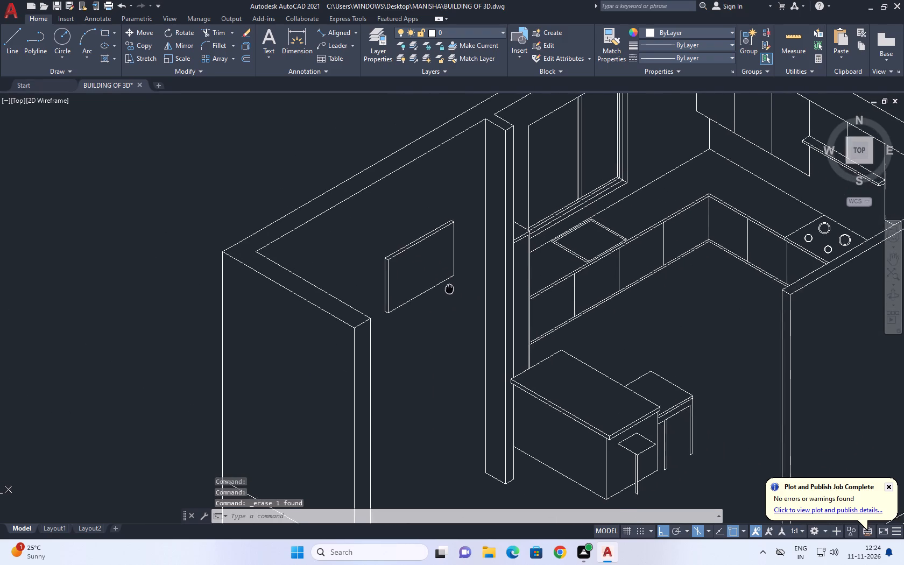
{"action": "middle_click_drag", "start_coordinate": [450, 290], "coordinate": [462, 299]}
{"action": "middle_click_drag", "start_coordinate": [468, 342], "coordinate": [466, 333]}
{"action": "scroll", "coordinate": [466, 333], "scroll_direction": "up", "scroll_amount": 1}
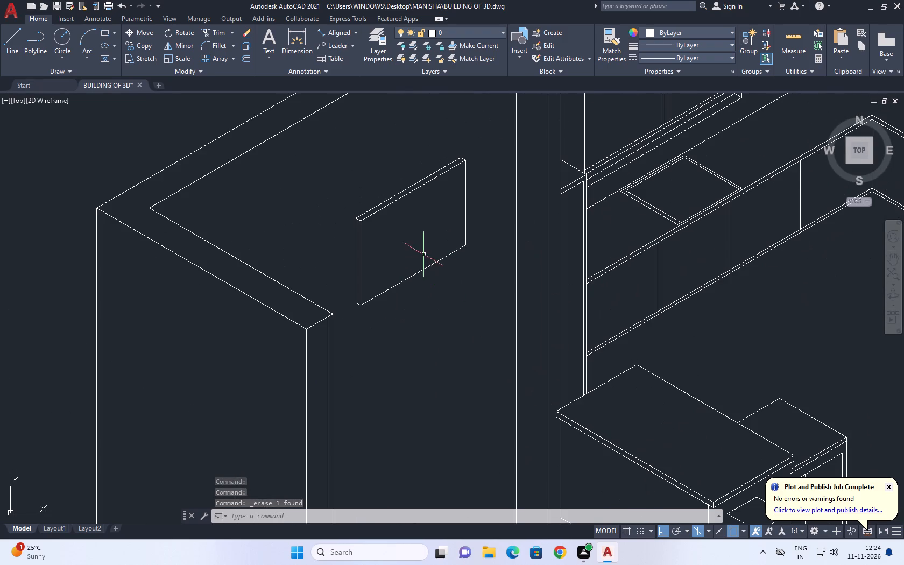
Scale up the whole thick wall panel in the space beside the kitchen, using the middle of its front face as base point.
{"action": "left_click", "coordinate": [352, 155]}
{"action": "left_click", "coordinate": [488, 323]}
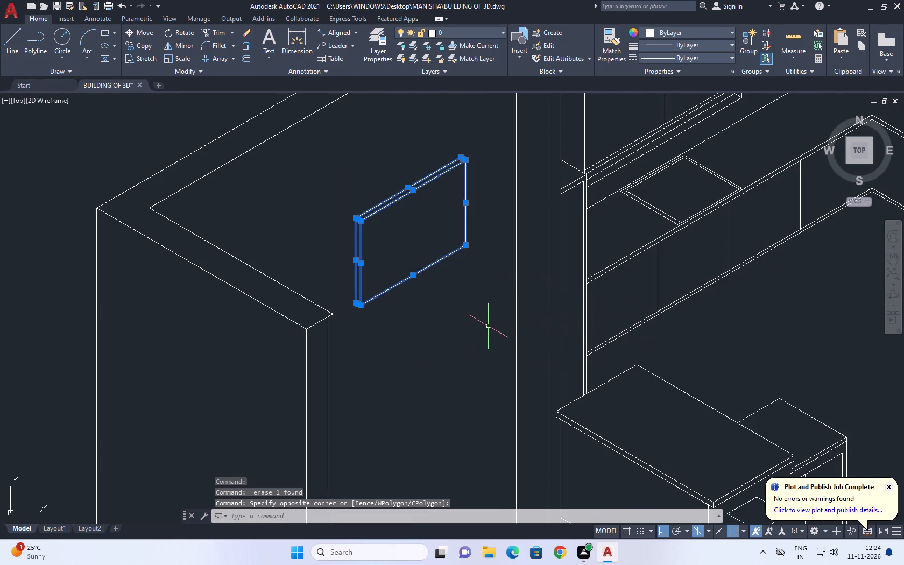
{"action": "left_click", "coordinate": [185, 56]}
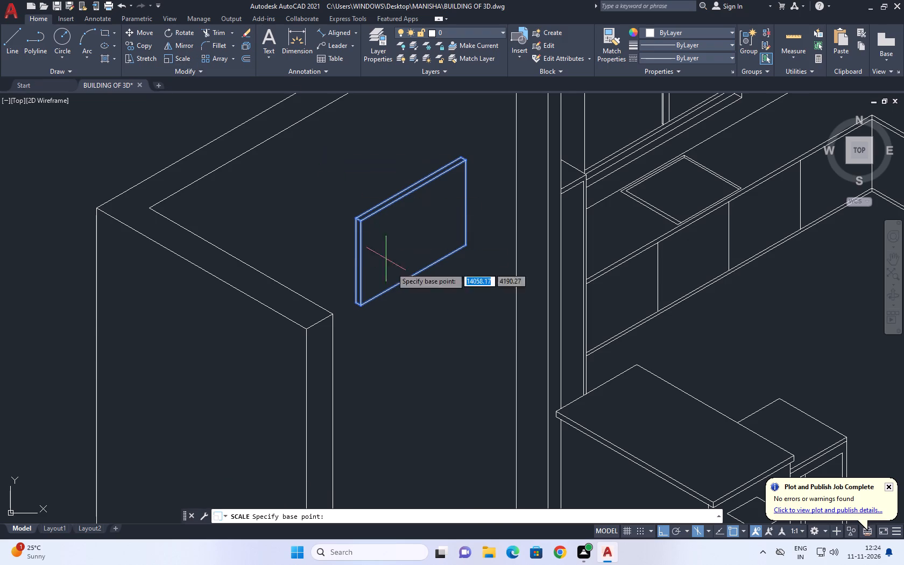
{"action": "left_click", "coordinate": [412, 234]}
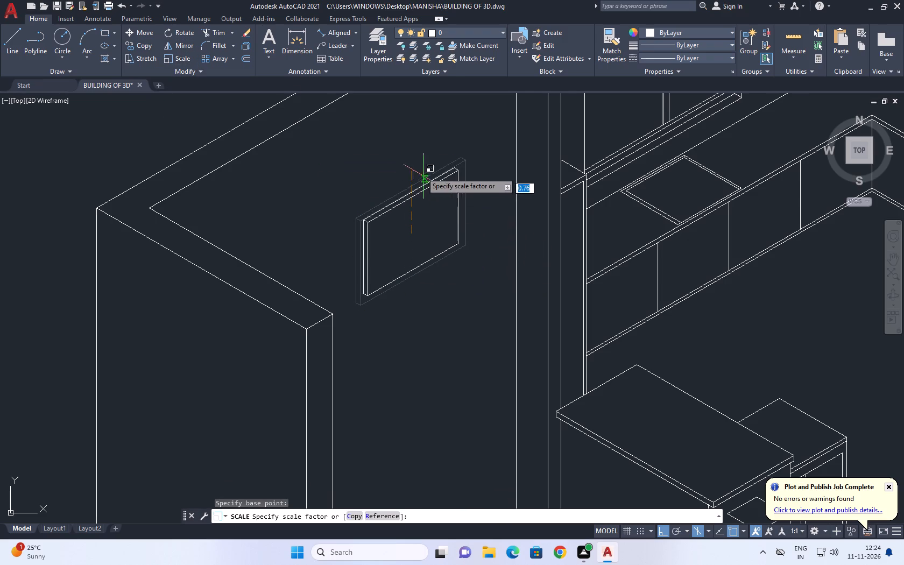
{"action": "left_click", "coordinate": [410, 146]}
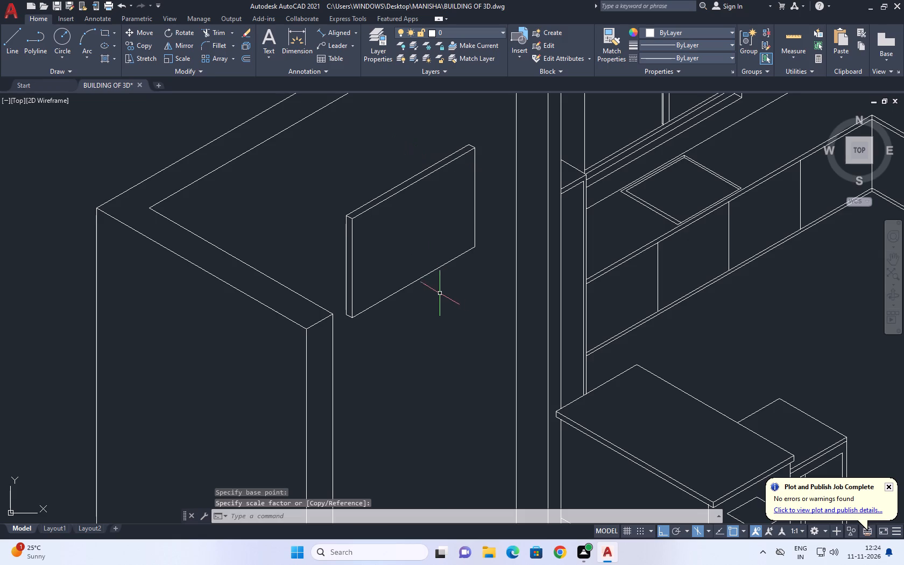
Draw the back wall's floor line from the kitchen-side pillar's base along the isometric axis to just past the opposite wall end's inner edge.
{"action": "middle_click_drag", "start_coordinate": [439, 293], "coordinate": [412, 263]}
{"action": "left_click", "coordinate": [6, 43]}
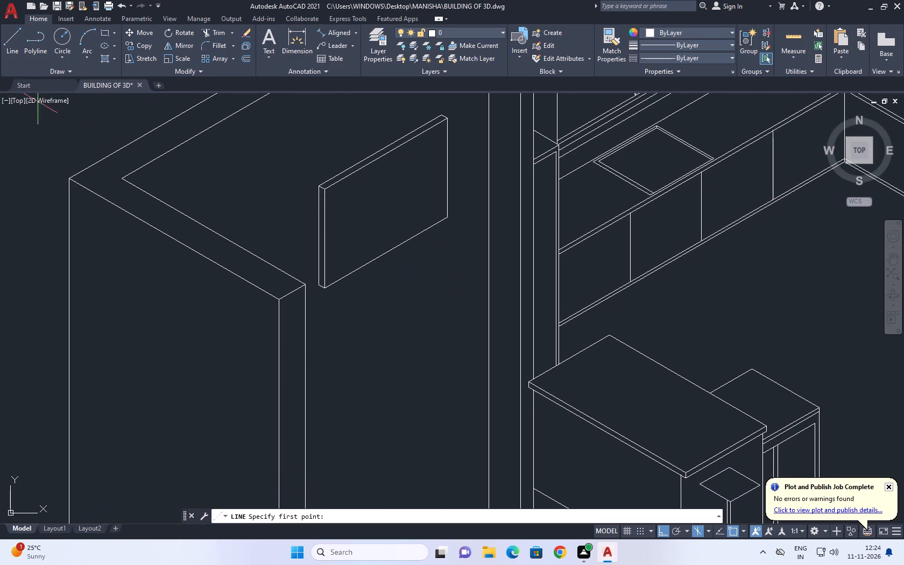
{"action": "middle_click_drag", "start_coordinate": [343, 376], "coordinate": [385, 320]}
{"action": "scroll", "coordinate": [402, 335], "scroll_direction": "down", "scroll_amount": 2}
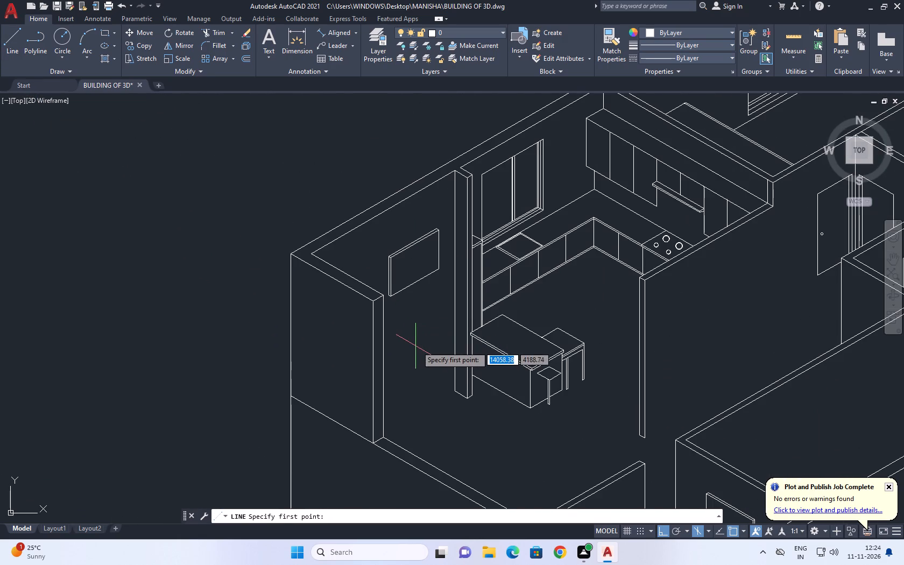
{"action": "middle_click_drag", "start_coordinate": [423, 349], "coordinate": [432, 385]}
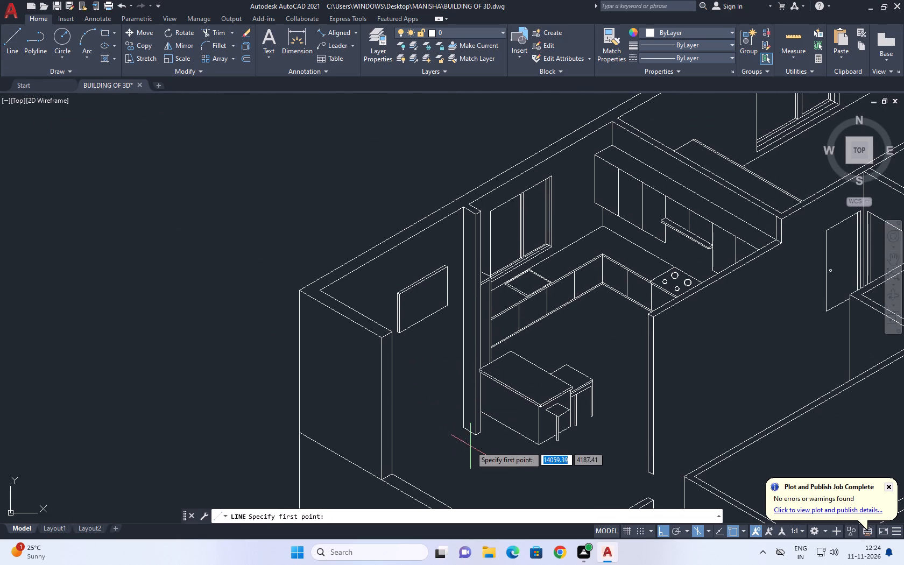
{"action": "left_click", "coordinate": [464, 426]}
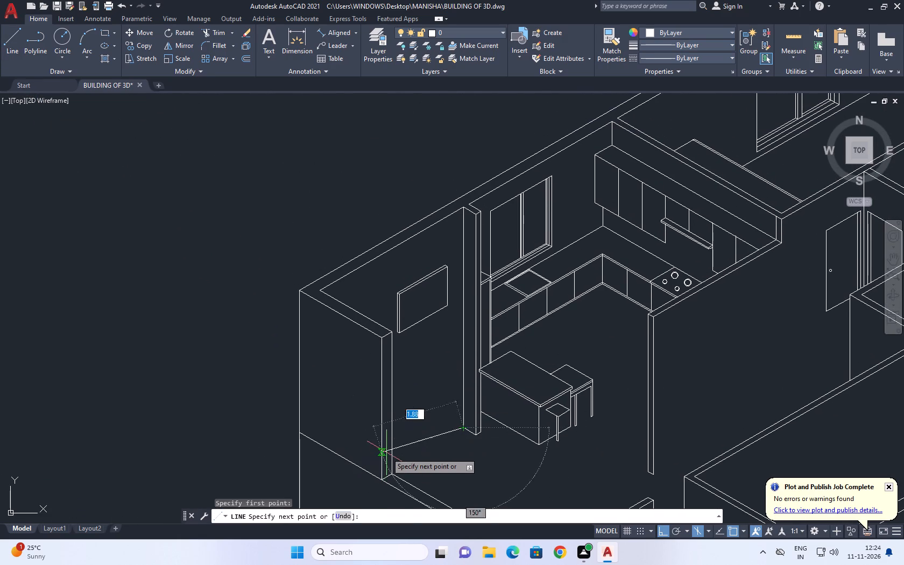
{"action": "key", "text": "F5"}
{"action": "scroll", "coordinate": [383, 458], "scroll_direction": "up", "scroll_amount": 2}
{"action": "middle_click_drag", "start_coordinate": [439, 475], "coordinate": [397, 366]}
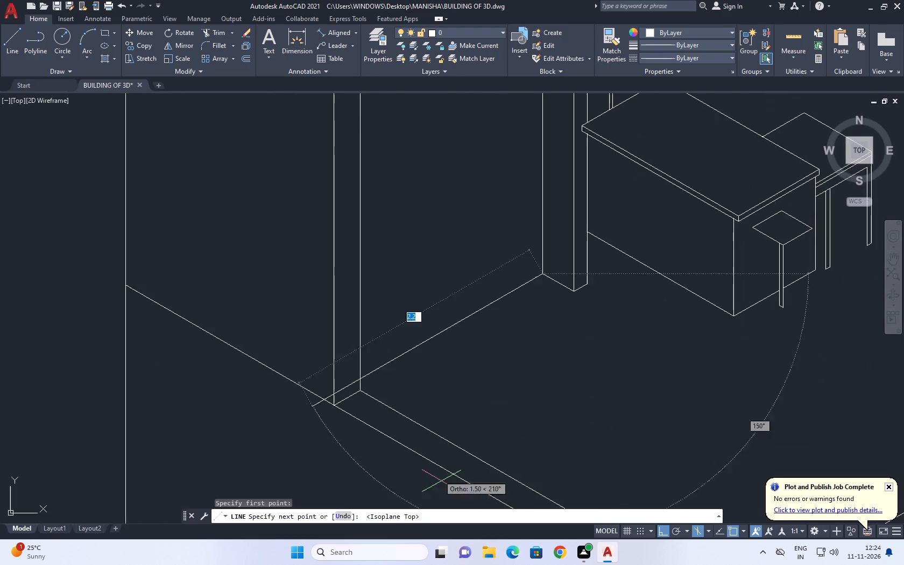
{"action": "scroll", "coordinate": [370, 377], "scroll_direction": "up", "scroll_amount": 2}
{"action": "scroll", "coordinate": [317, 415], "scroll_direction": "up", "scroll_amount": 2}
{"action": "left_click", "coordinate": [314, 334]}
{"action": "key", "text": "space"}
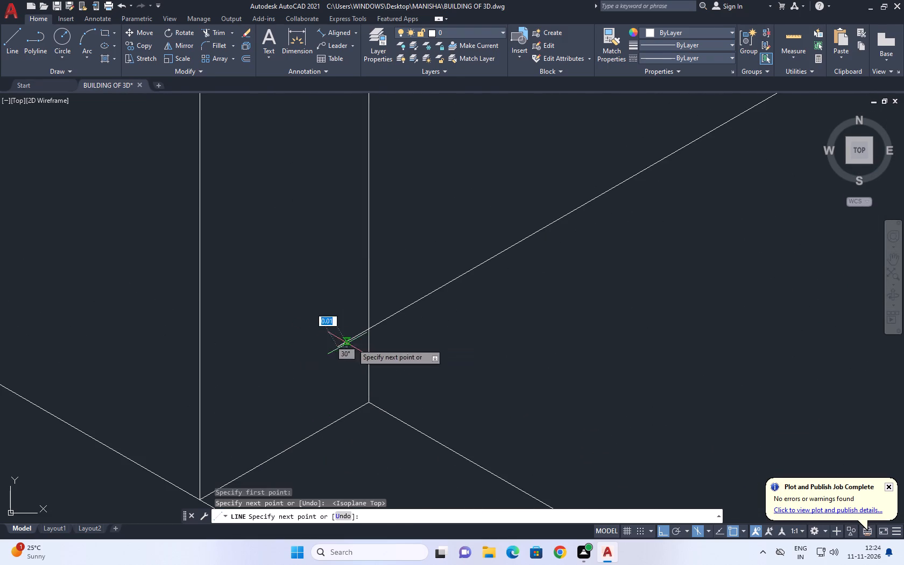
Trim the part of the new floor line that extends past the wall end's inner vertical edge.
{"action": "middle_click_drag", "start_coordinate": [374, 366], "coordinate": [374, 419]}
{"action": "type", "text": "TR"}
{"action": "key", "text": "space"}
{"action": "left_click", "coordinate": [354, 397]}
{"action": "left_click", "coordinate": [341, 367]}
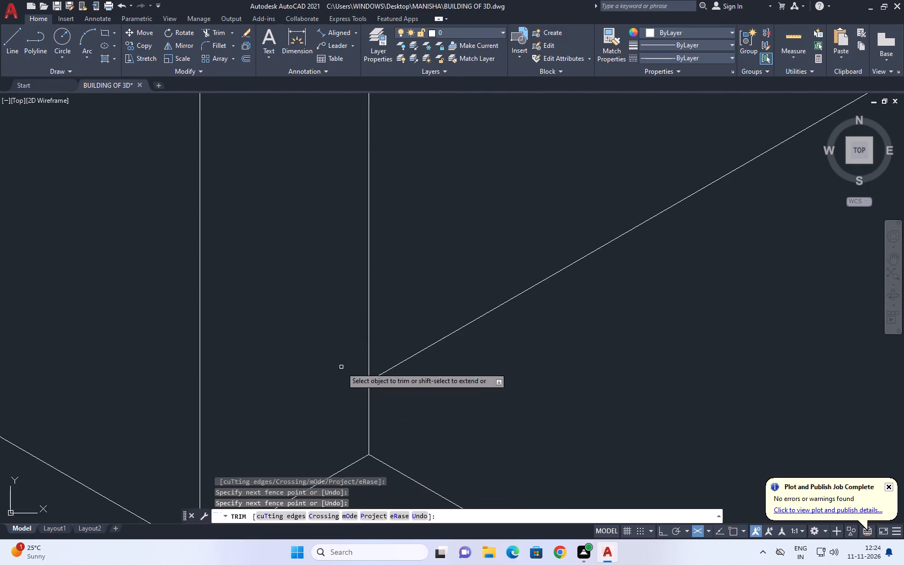
{"action": "scroll", "coordinate": [343, 395], "scroll_direction": "down", "scroll_amount": 3}
{"action": "key", "text": "space"}
From the floor line near the wall end, draw an upright panel's bottom edge 0.60 long, front edge about 0.33 high, and returning top edge.
{"action": "scroll", "coordinate": [431, 341], "scroll_direction": "down", "scroll_amount": 4}
{"action": "middle_click_drag", "start_coordinate": [421, 318], "coordinate": [437, 380]}
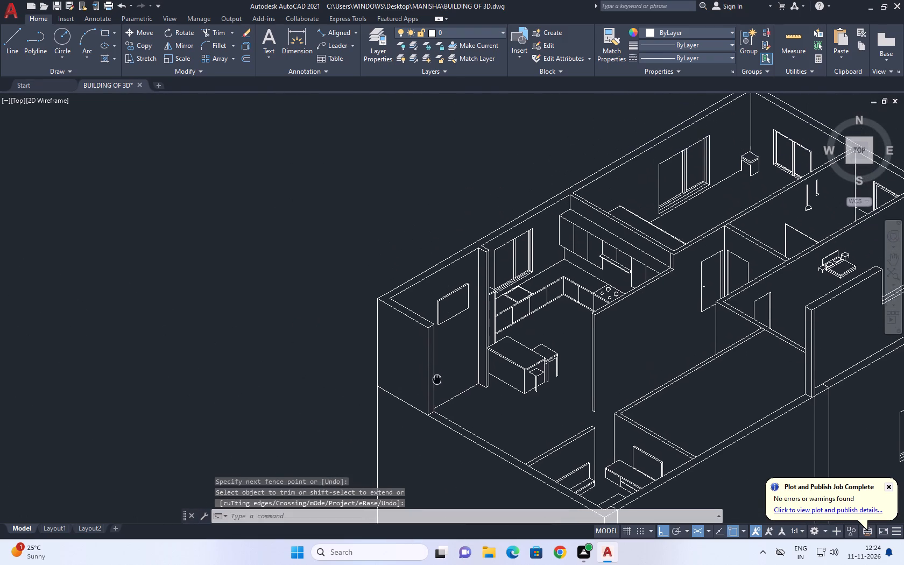
{"action": "middle_click_drag", "start_coordinate": [437, 380], "coordinate": [441, 385]}
{"action": "key", "text": "l"}
{"action": "key", "text": "space"}
{"action": "scroll", "coordinate": [454, 419], "scroll_direction": "up", "scroll_amount": 4}
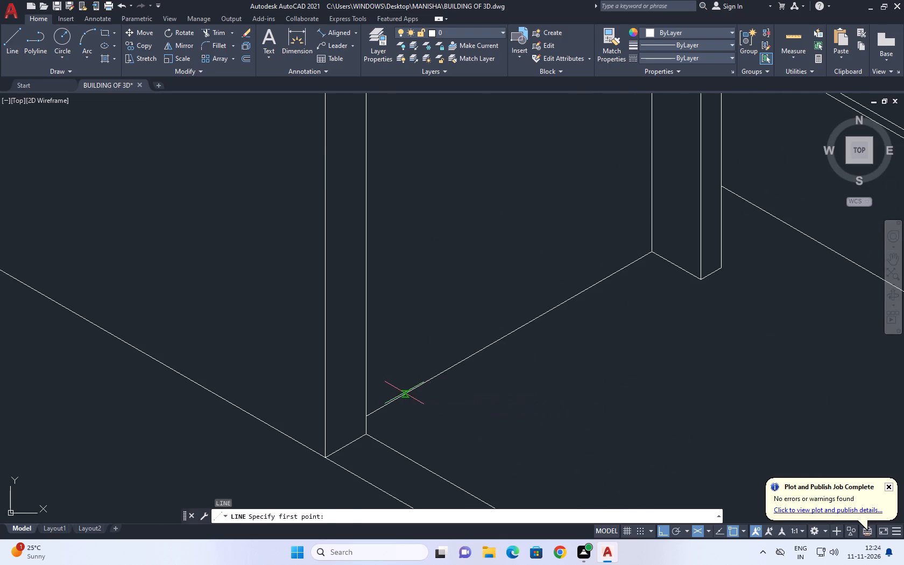
{"action": "left_click", "coordinate": [404, 393]}
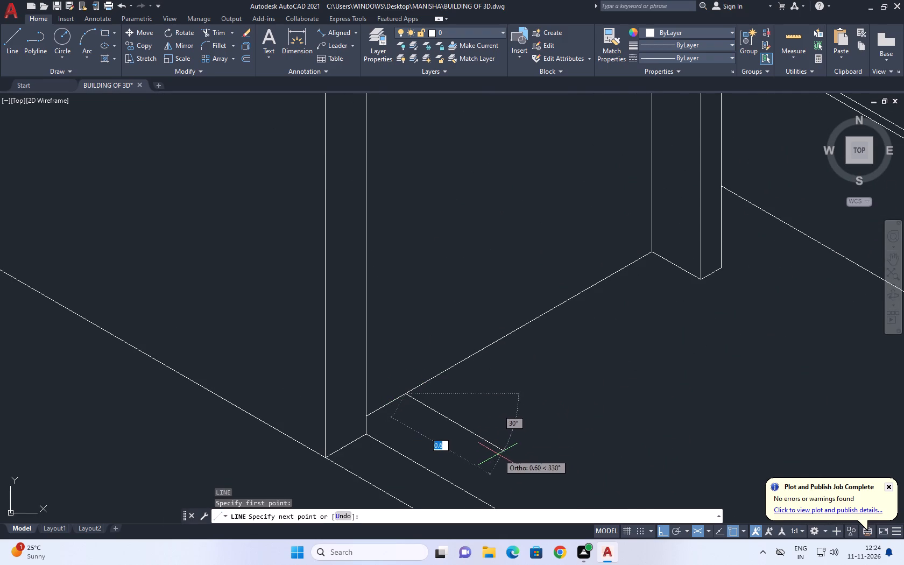
{"action": "left_click", "coordinate": [498, 454]}
{"action": "key", "text": "F5"}
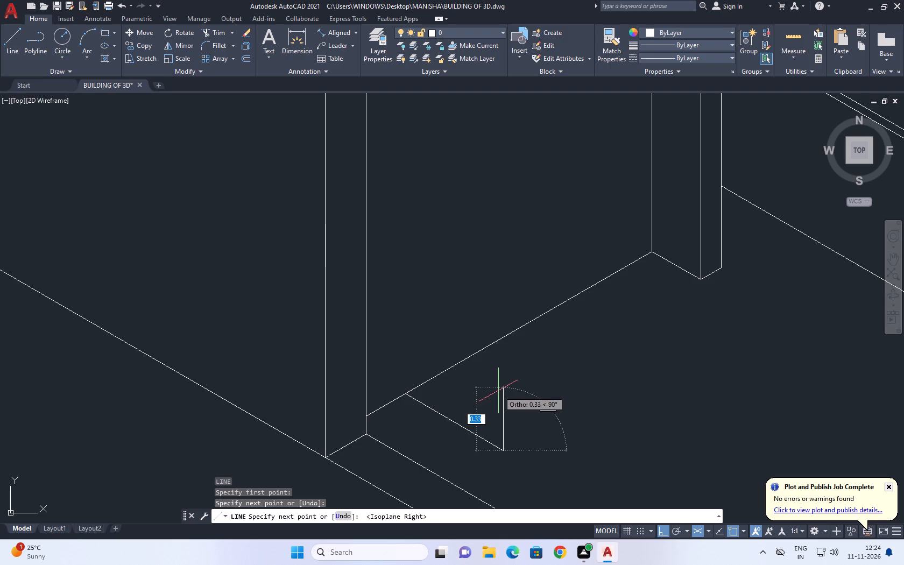
{"action": "left_click", "coordinate": [498, 391]}
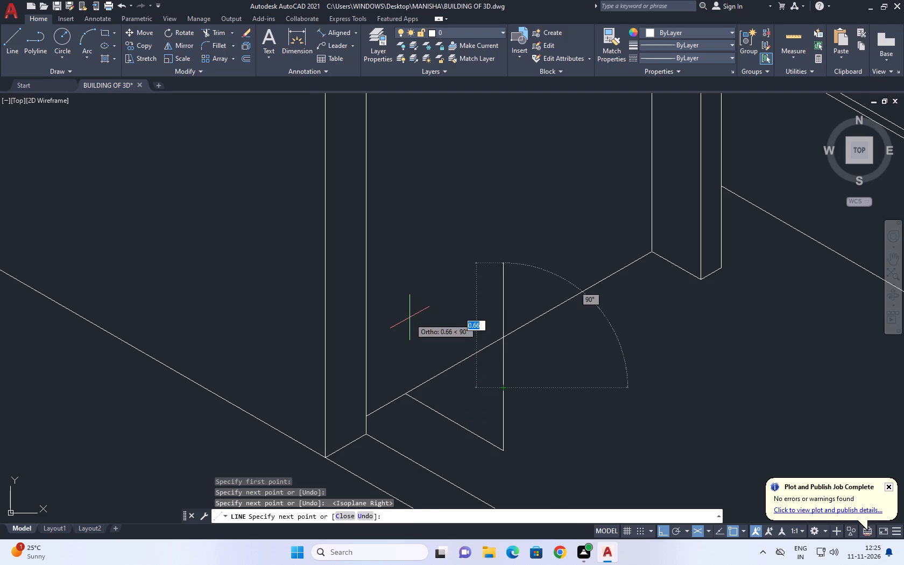
{"action": "key", "text": "F5"}
{"action": "scroll", "coordinate": [407, 344], "scroll_direction": "up", "scroll_amount": 2}
{"action": "left_click", "coordinate": [407, 335]}
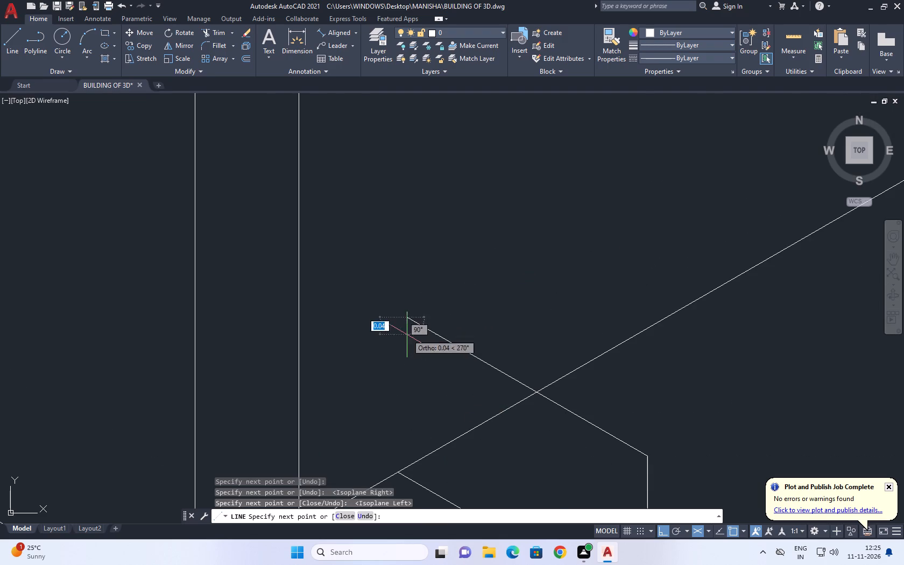
{"action": "key", "text": "space"}
Close the upright panel's outline with a rear vertical edge from the floor line, joined to the top edge by a zero-radius Fillet.
{"action": "key", "text": "space"}
{"action": "left_click", "coordinate": [394, 473]}
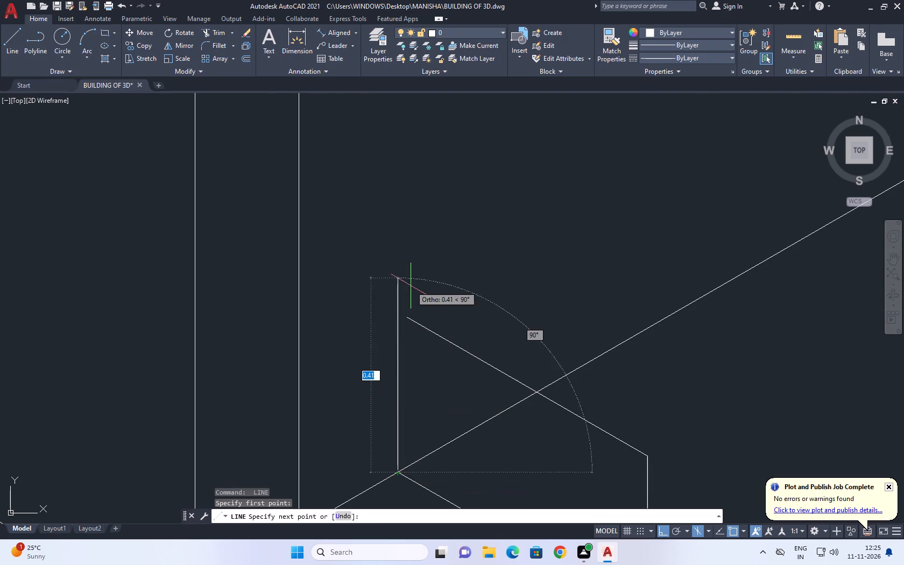
{"action": "left_click", "coordinate": [411, 286]}
{"action": "key", "text": "space"}
{"action": "type", "text": "F"}
{"action": "key", "text": "space"}
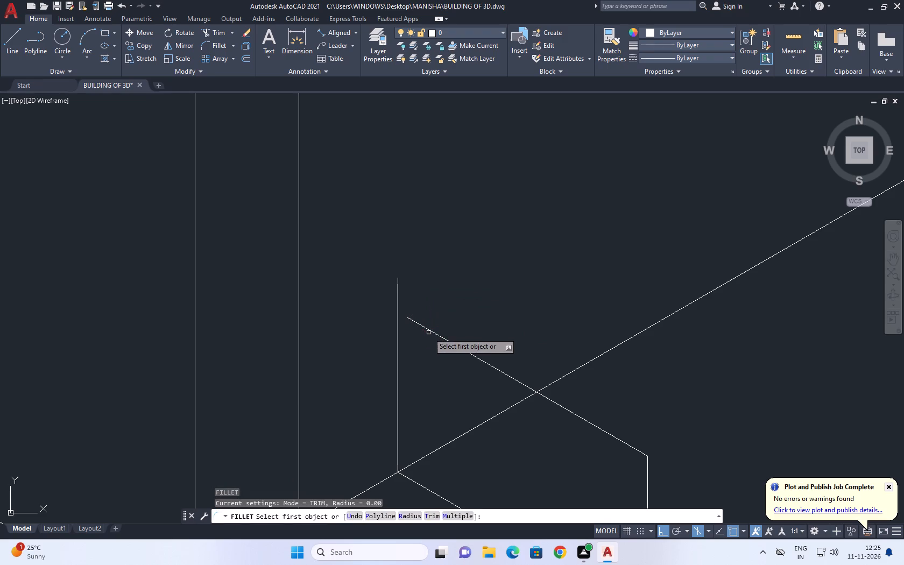
{"action": "left_click", "coordinate": [428, 329]}
{"action": "left_click", "coordinate": [399, 326]}
Draw a thickness line about 0.08 long at 30° from the upright panel's top front corner.
{"action": "scroll", "coordinate": [427, 313], "scroll_direction": "down", "scroll_amount": 2}
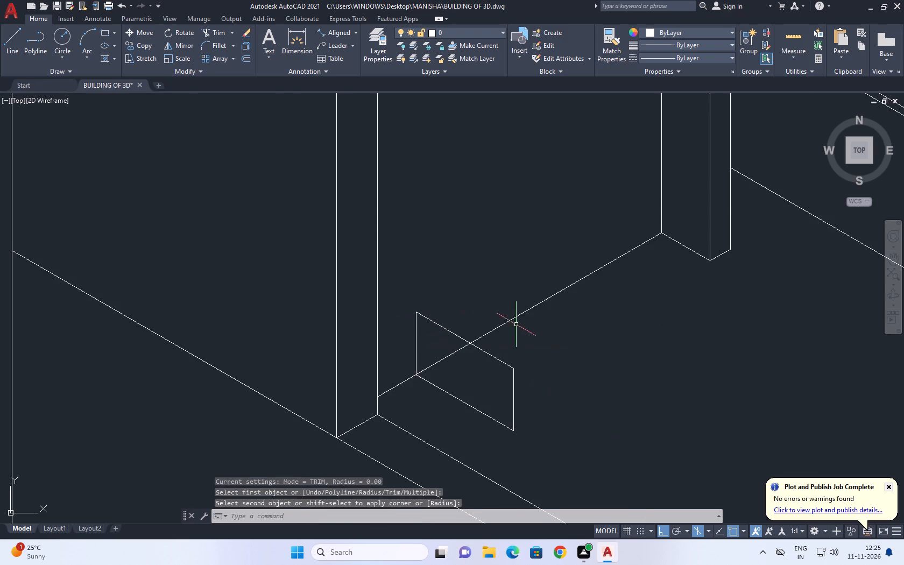
{"action": "middle_click_drag", "start_coordinate": [524, 326], "coordinate": [501, 347]}
{"action": "middle_click_drag", "start_coordinate": [498, 351], "coordinate": [461, 356]}
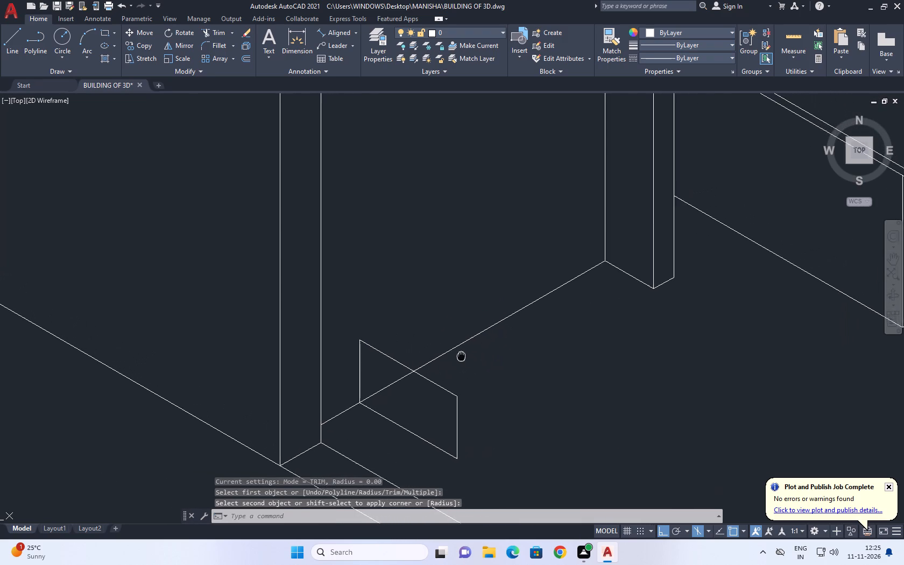
{"action": "middle_click_drag", "start_coordinate": [461, 356], "coordinate": [446, 350]}
{"action": "type", "text": "L"}
{"action": "key", "text": "space"}
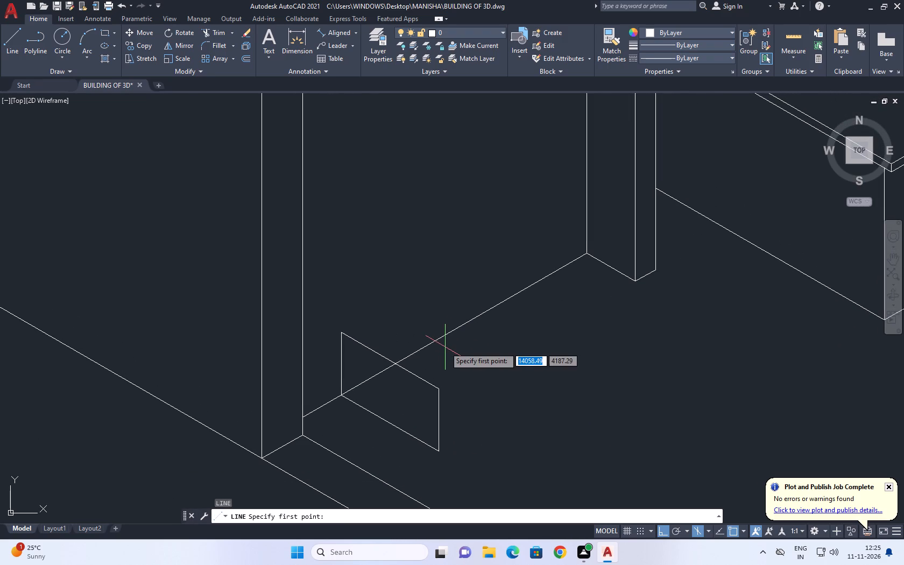
{"action": "left_click", "coordinate": [439, 386]}
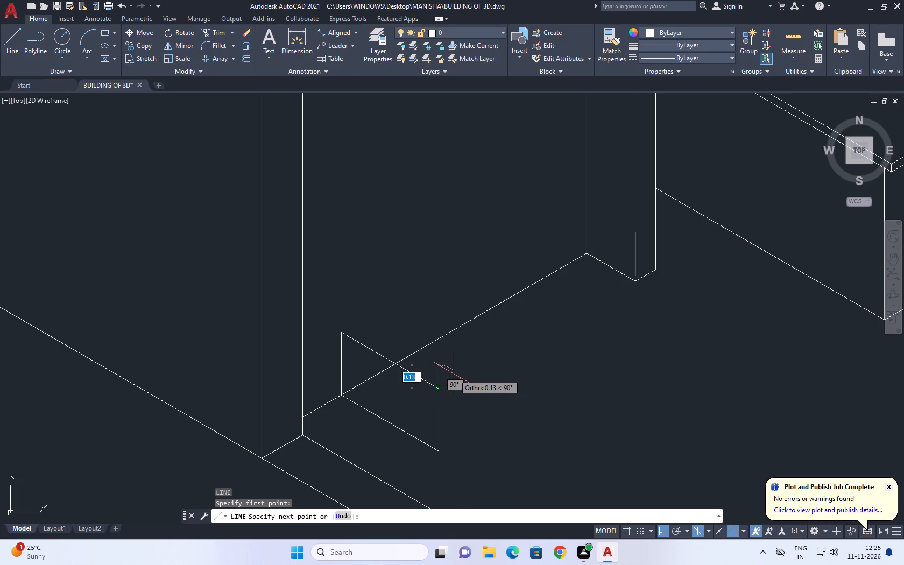
{"action": "key", "text": "F5"}
{"action": "scroll", "coordinate": [454, 372], "scroll_direction": "up", "scroll_amount": 2}
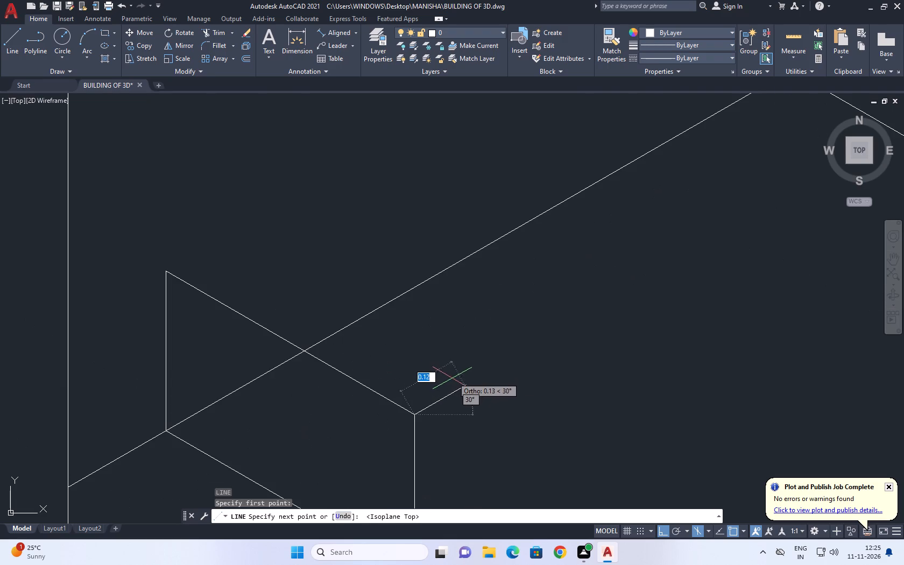
{"action": "middle_click_drag", "start_coordinate": [442, 392], "coordinate": [447, 327]}
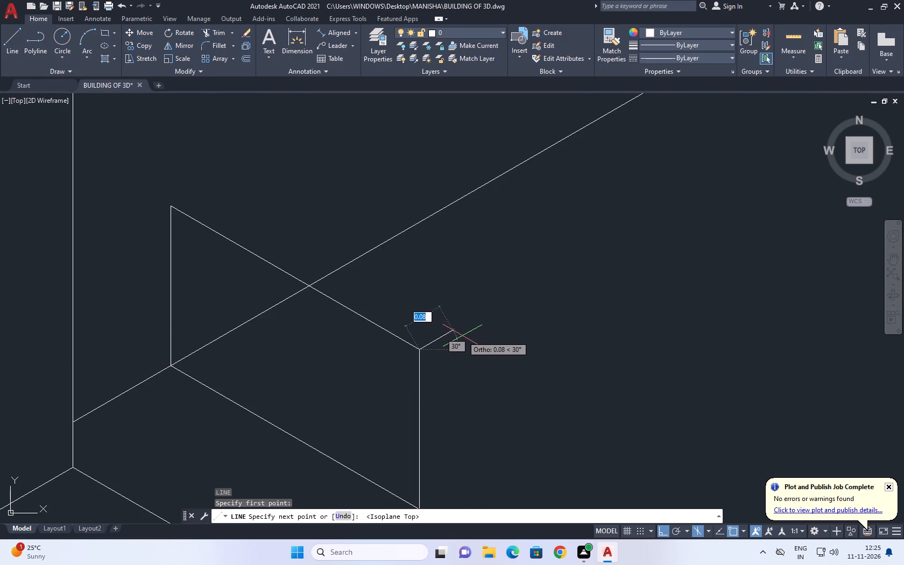
{"action": "left_click", "coordinate": [459, 335]}
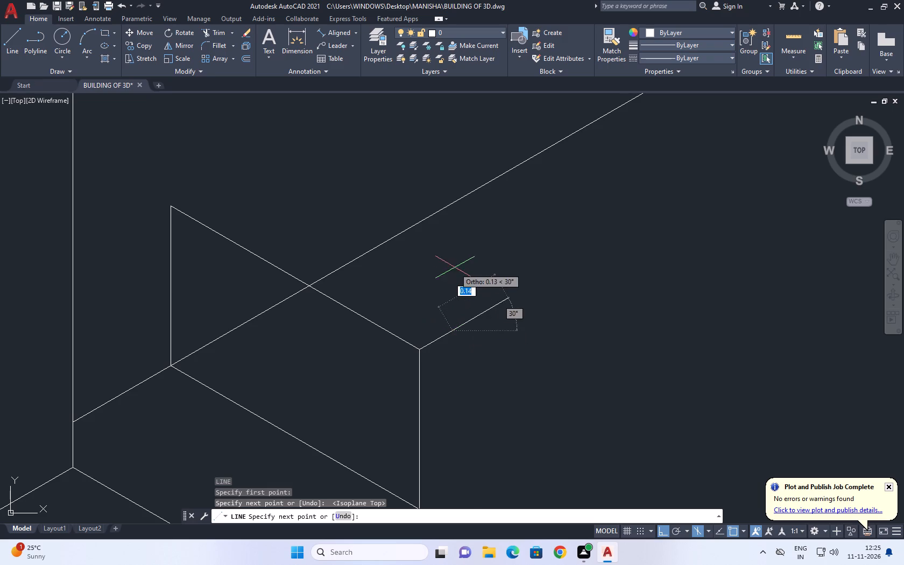
{"action": "scroll", "coordinate": [456, 284], "scroll_direction": "down", "scroll_amount": 1}
{"action": "key", "text": "space"}
Draw the end face's outer vertical edge downward from the free end of the thickness line.
{"action": "key", "text": "space"}
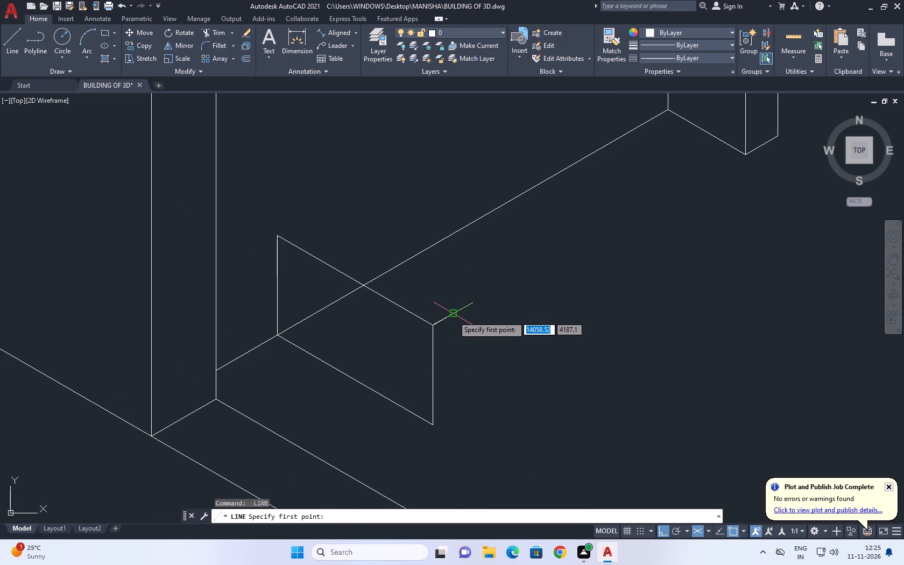
{"action": "left_click", "coordinate": [453, 316]}
{"action": "key", "text": "F5"}
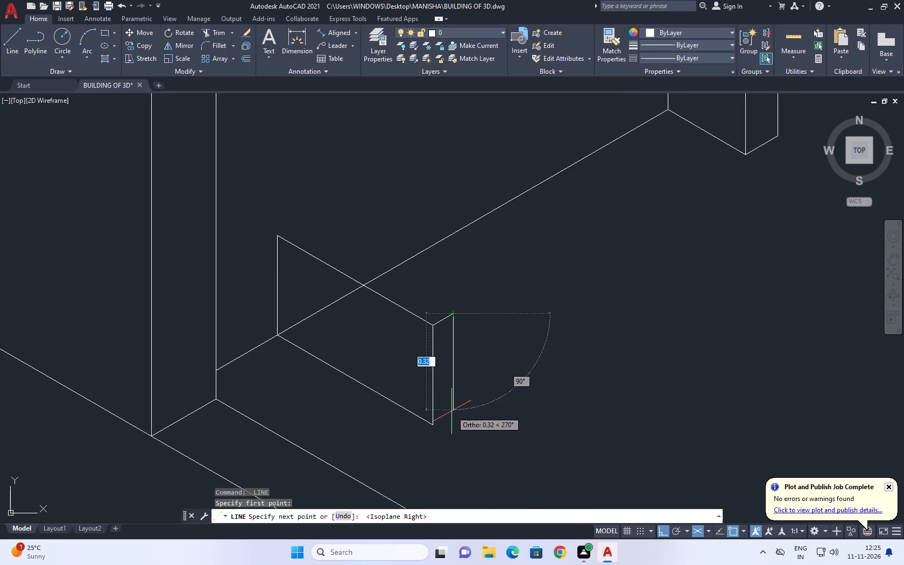
{"action": "left_click", "coordinate": [453, 418]}
{"action": "key", "text": "space"}
Draw the end face's bottom edge from the panel's lower front corner and join it to the outer vertical edge with a zero-radius Fillet.
{"action": "scroll", "coordinate": [439, 426], "scroll_direction": "up", "scroll_amount": 2}
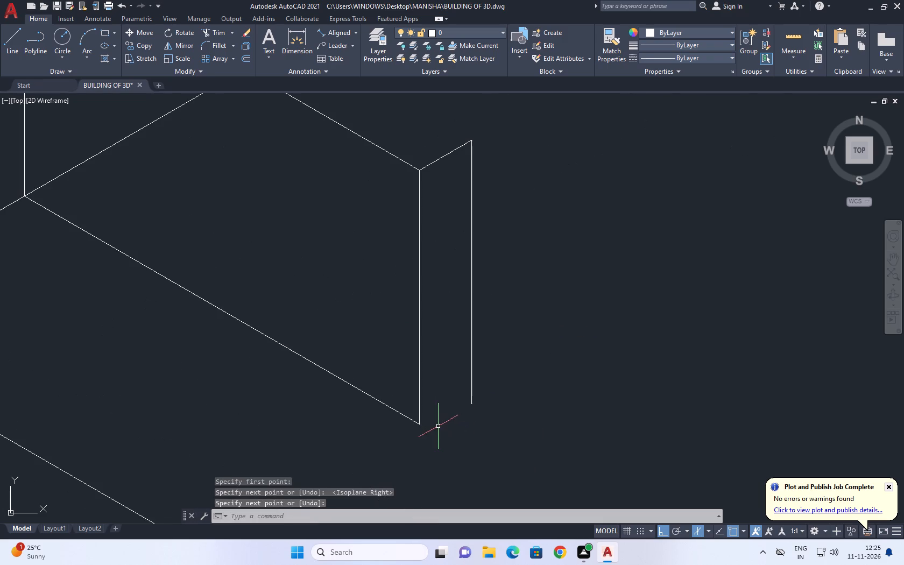
{"action": "key", "text": "space"}
{"action": "left_click", "coordinate": [421, 423]}
{"action": "left_click", "coordinate": [525, 364]}
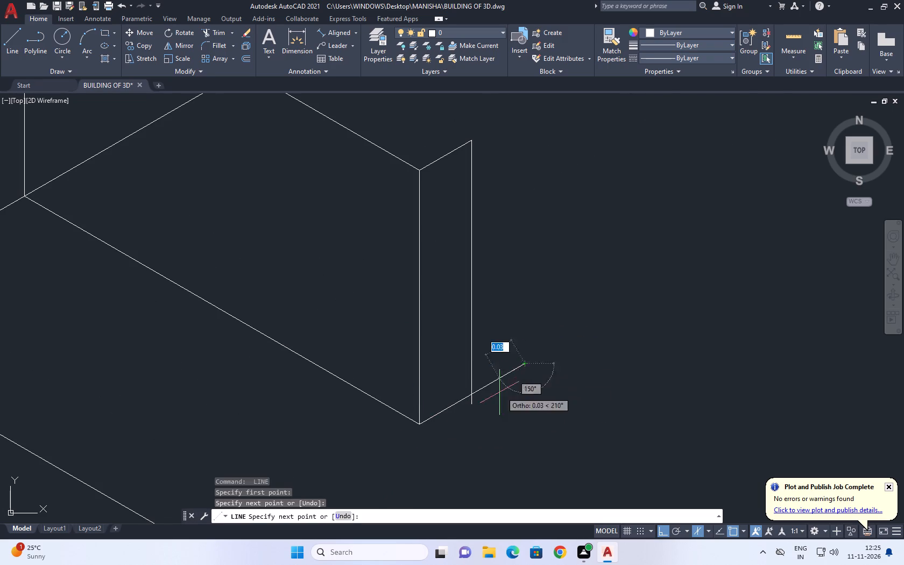
{"action": "key", "text": "space"}
{"action": "type", "text": "F"}
{"action": "key", "text": "space"}
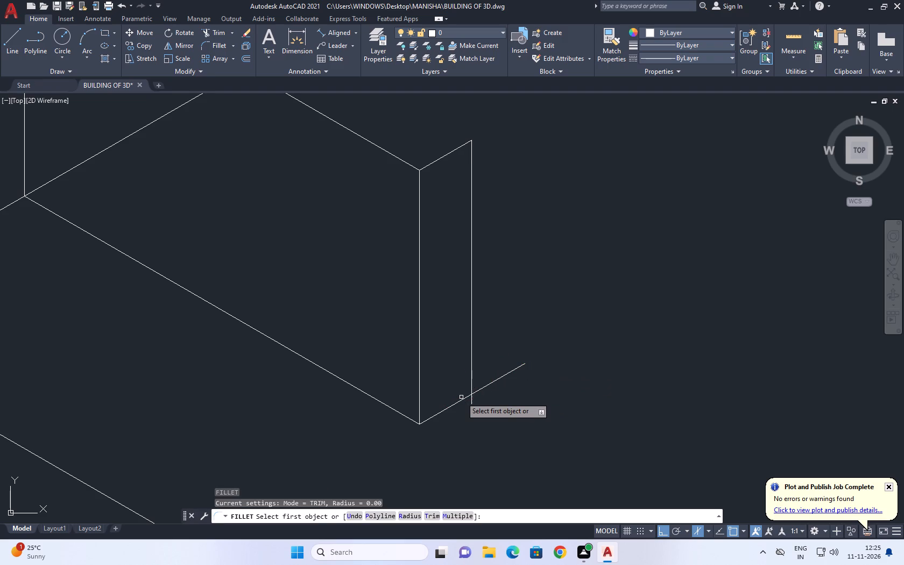
{"action": "left_click", "coordinate": [462, 399]}
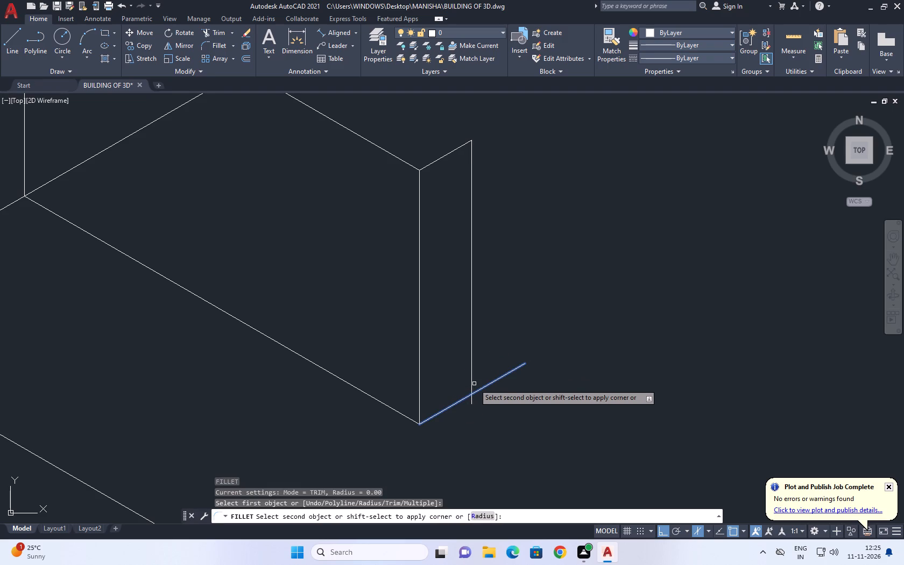
{"action": "left_click", "coordinate": [472, 380]}
Trim the part of the floor line that crosses the upright panel's face.
{"action": "scroll", "coordinate": [501, 378], "scroll_direction": "down", "scroll_amount": 2}
{"action": "middle_click_drag", "start_coordinate": [497, 224], "coordinate": [495, 301]}
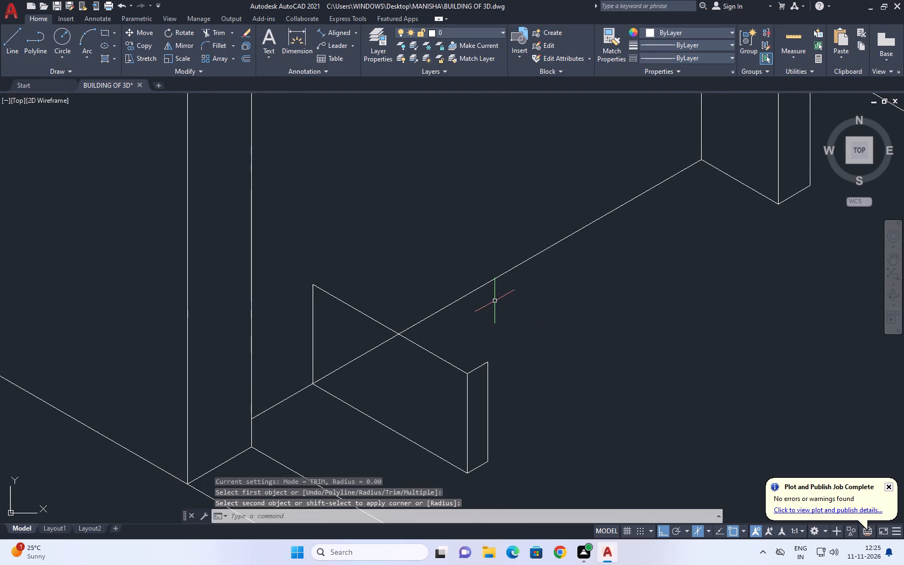
{"action": "type", "text": "TR"}
{"action": "key", "text": "space"}
{"action": "left_click", "coordinate": [374, 349]}
{"action": "key", "text": "space"}
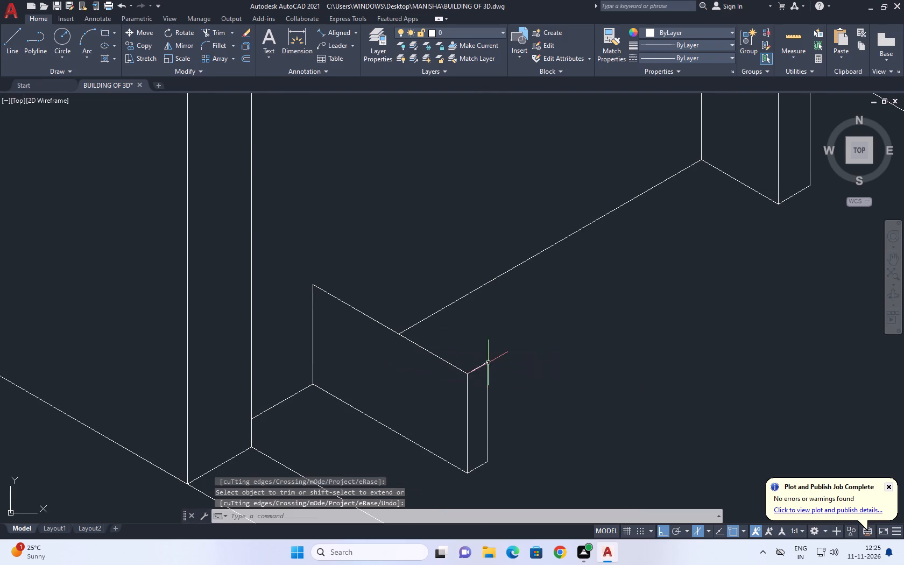
Draw the top face's back edge at 150° from the upper outer corner of the upright panel's end face.
{"action": "middle_click_drag", "start_coordinate": [503, 368], "coordinate": [503, 400]}
{"action": "type", "text": "L"}
{"action": "key", "text": "space"}
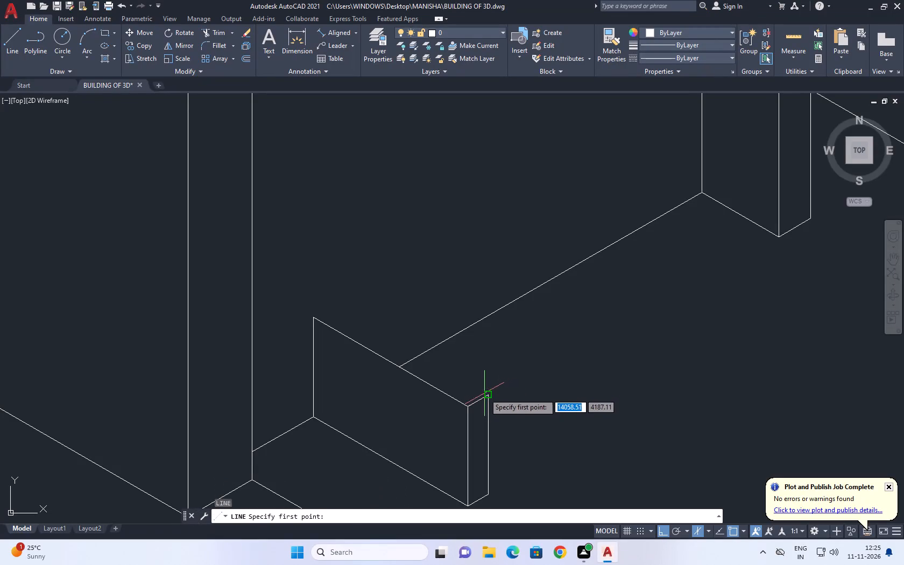
{"action": "left_click", "coordinate": [484, 393]}
{"action": "key", "text": "F5"}
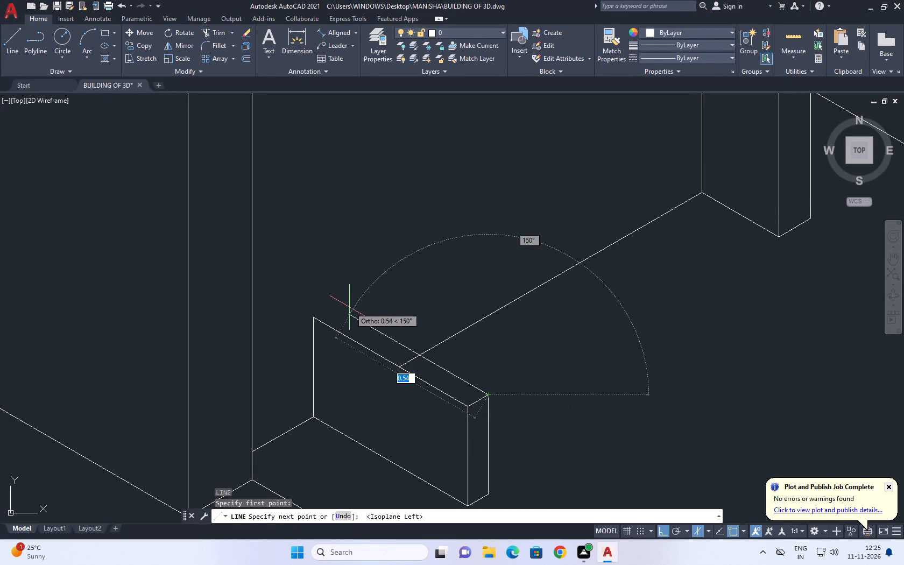
{"action": "left_click", "coordinate": [331, 298]}
{"action": "key", "text": "space"}
{"action": "key", "text": "space"}
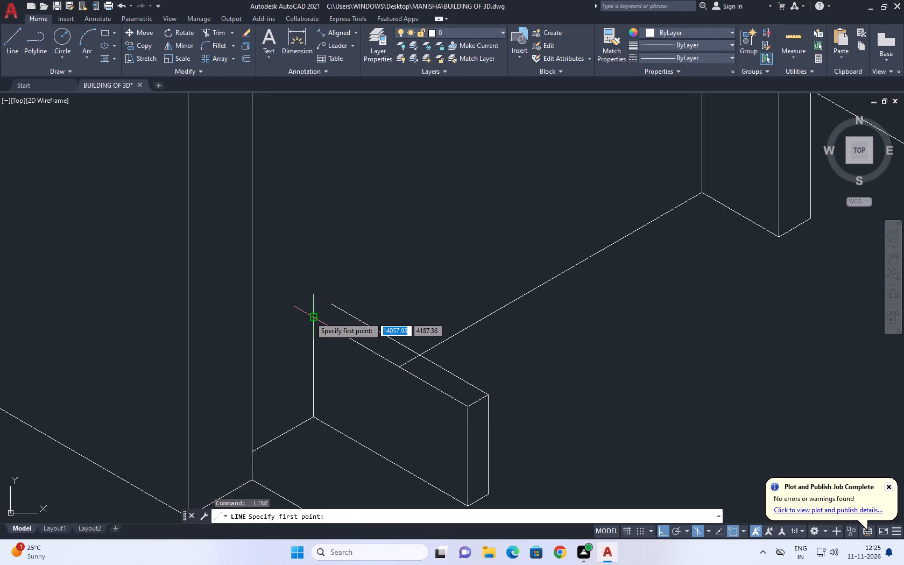
Draw a 30° thickness line from the panel's far top corner and join it to the top back edge with a zero-radius Fillet.
{"action": "left_click", "coordinate": [310, 317]}
{"action": "key", "text": "F5"}
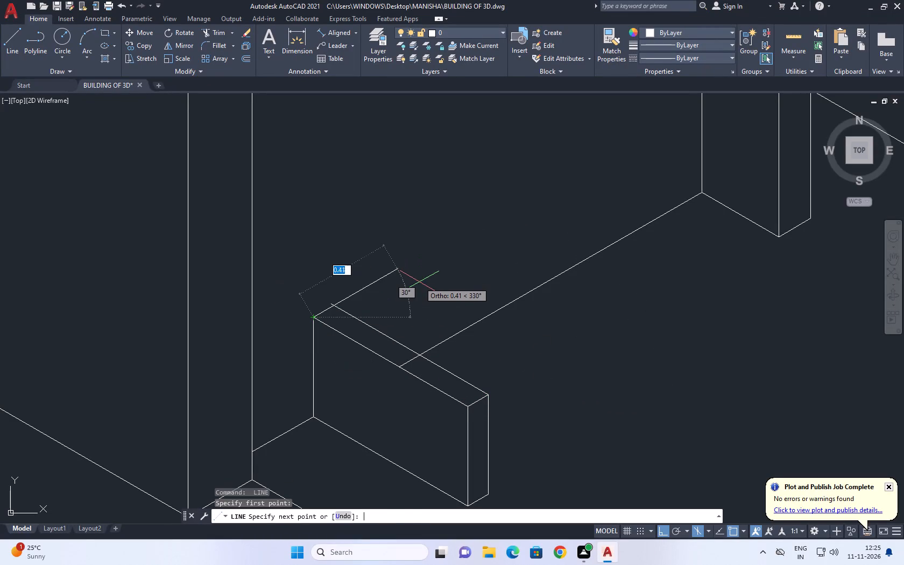
{"action": "left_click", "coordinate": [419, 282]}
{"action": "key", "text": "space"}
{"action": "key", "text": "space"}
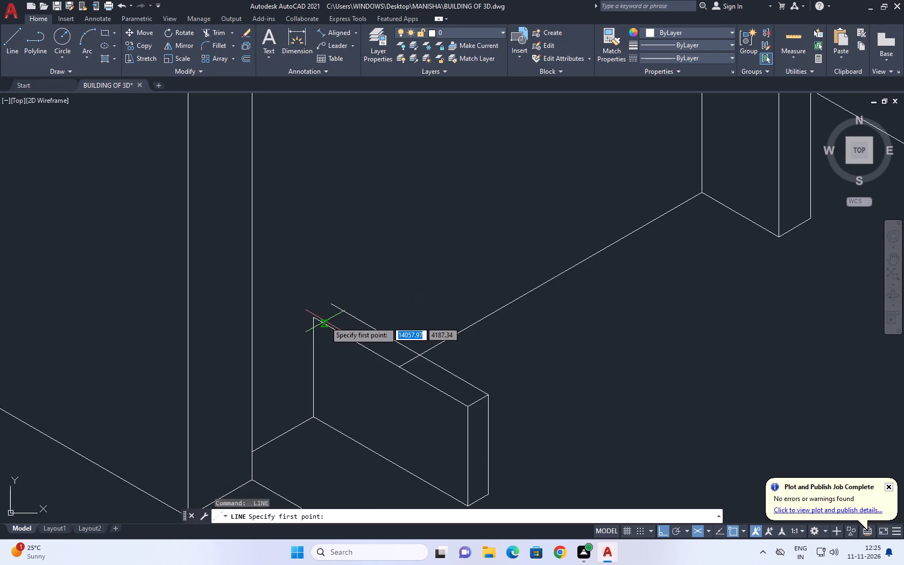
{"action": "left_click", "coordinate": [313, 317]}
{"action": "left_click", "coordinate": [370, 292]}
{"action": "key", "text": "space"}
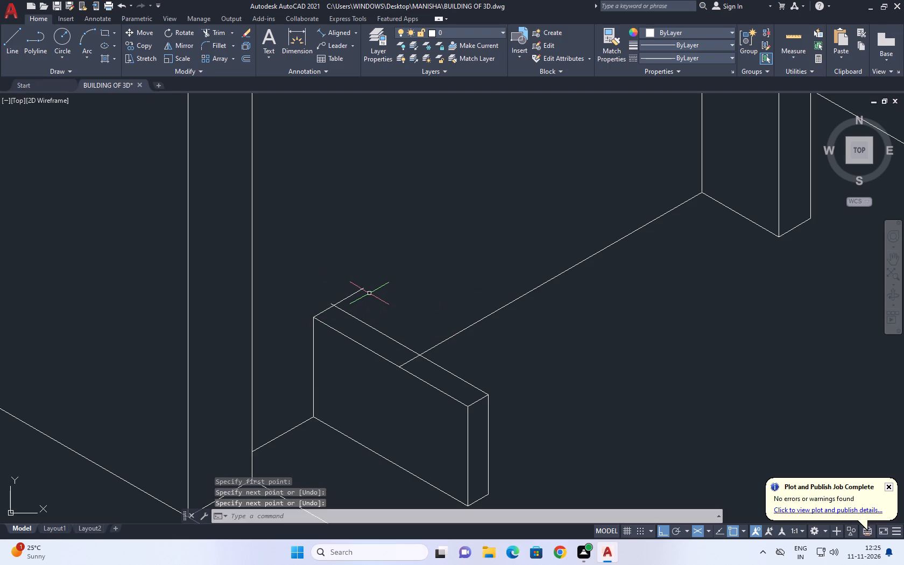
{"action": "key", "text": "f"}
{"action": "key", "text": "space"}
{"action": "left_click", "coordinate": [347, 313]}
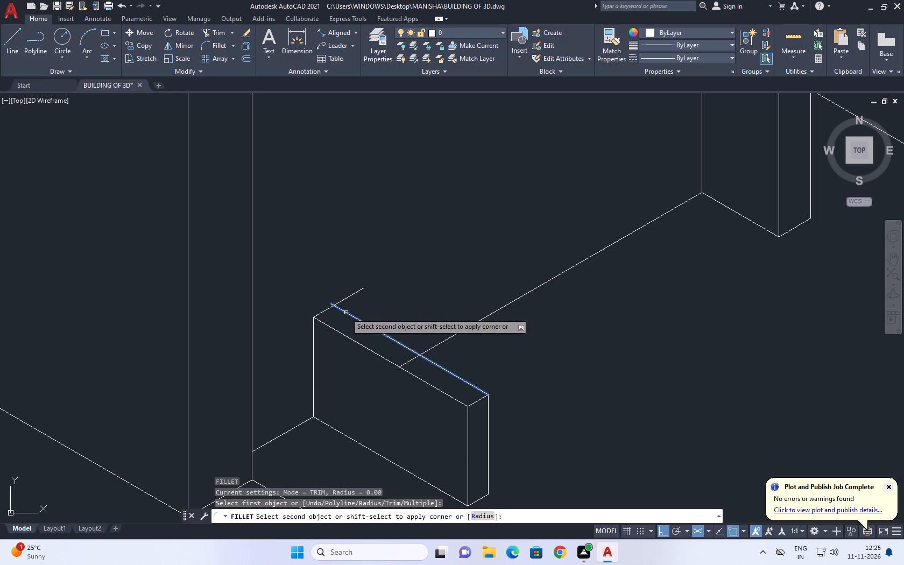
{"action": "left_click", "coordinate": [327, 308]}
Trim the part of the floor line that crosses the upright panel's top face.
{"action": "scroll", "coordinate": [414, 369], "scroll_direction": "up", "scroll_amount": 2}
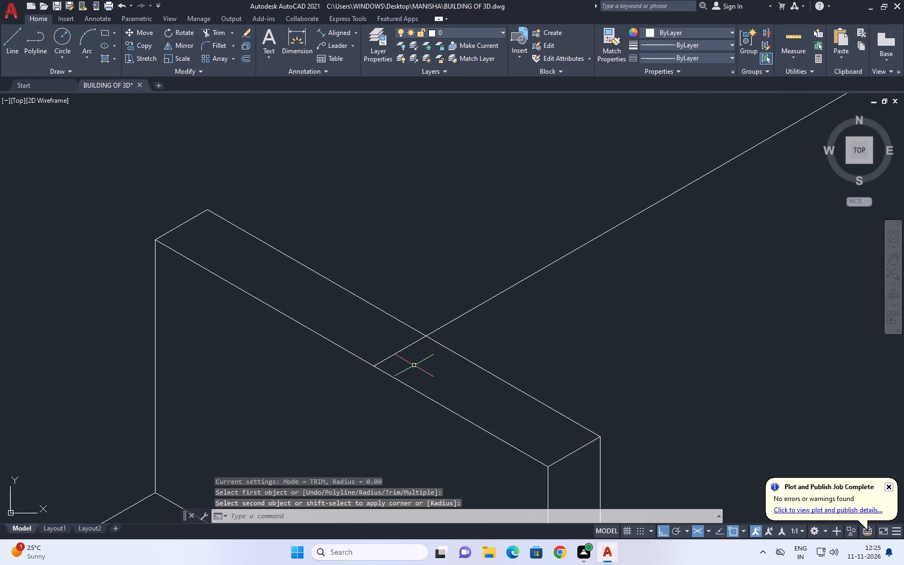
{"action": "key", "text": "t"}
{"action": "key", "text": "r"}
{"action": "key", "text": "space"}
{"action": "left_click", "coordinate": [412, 351]}
{"action": "left_click", "coordinate": [383, 342]}
{"action": "key", "text": "space"}
{"action": "scroll", "coordinate": [398, 297], "scroll_direction": "down", "scroll_amount": 4}
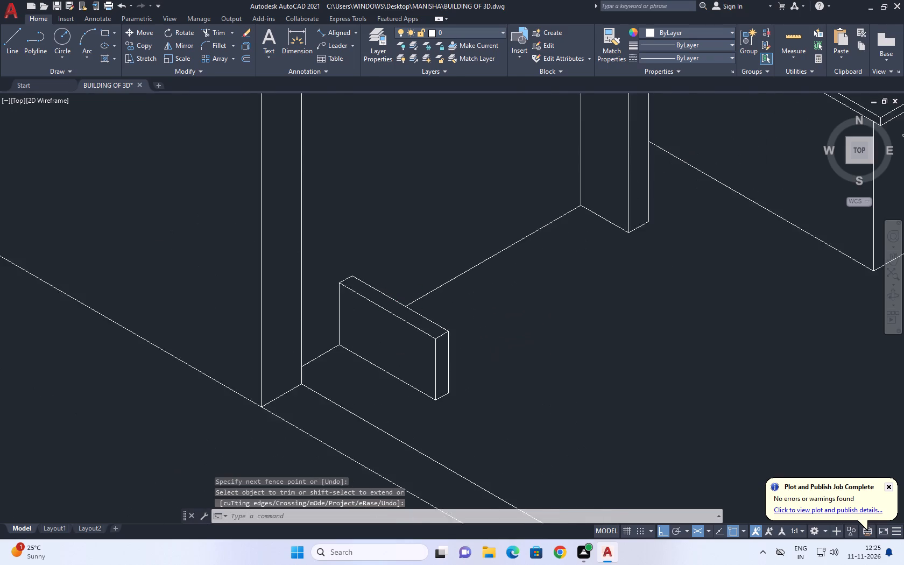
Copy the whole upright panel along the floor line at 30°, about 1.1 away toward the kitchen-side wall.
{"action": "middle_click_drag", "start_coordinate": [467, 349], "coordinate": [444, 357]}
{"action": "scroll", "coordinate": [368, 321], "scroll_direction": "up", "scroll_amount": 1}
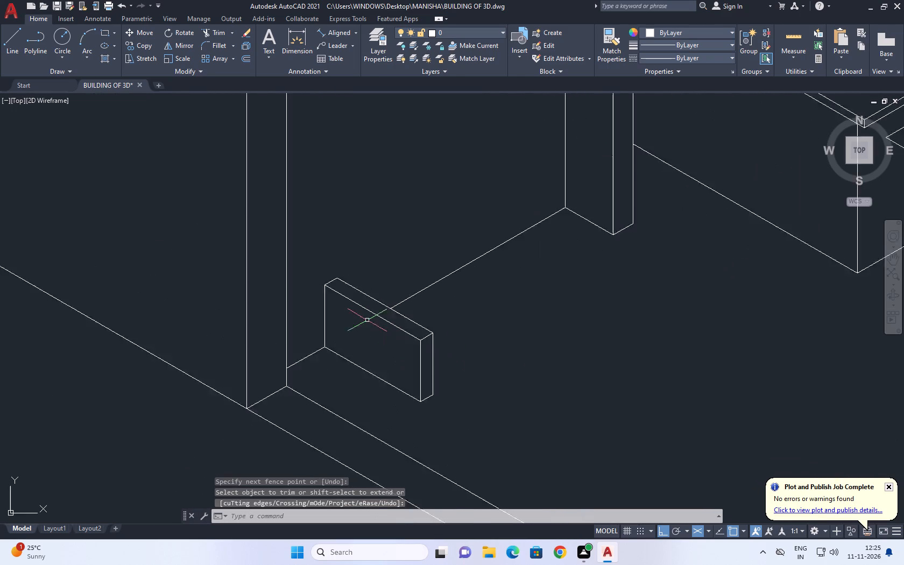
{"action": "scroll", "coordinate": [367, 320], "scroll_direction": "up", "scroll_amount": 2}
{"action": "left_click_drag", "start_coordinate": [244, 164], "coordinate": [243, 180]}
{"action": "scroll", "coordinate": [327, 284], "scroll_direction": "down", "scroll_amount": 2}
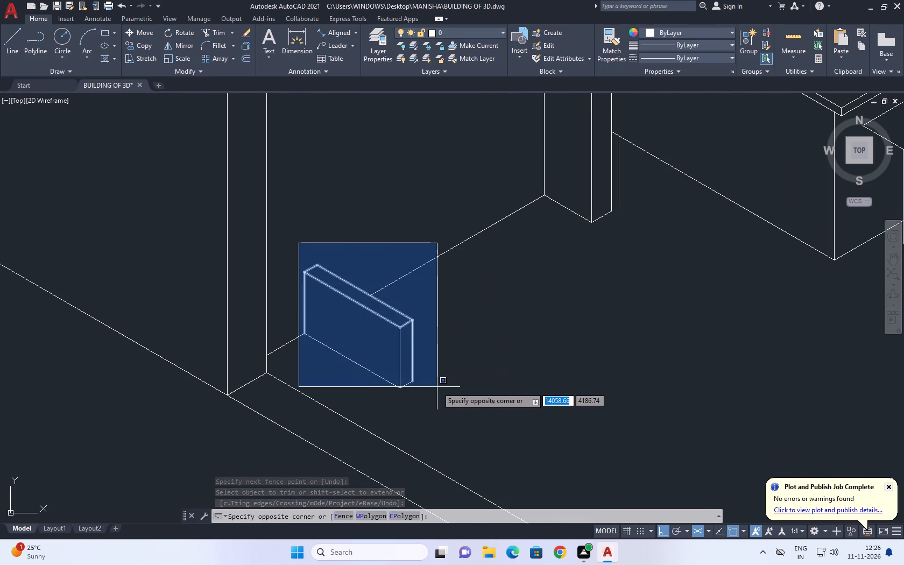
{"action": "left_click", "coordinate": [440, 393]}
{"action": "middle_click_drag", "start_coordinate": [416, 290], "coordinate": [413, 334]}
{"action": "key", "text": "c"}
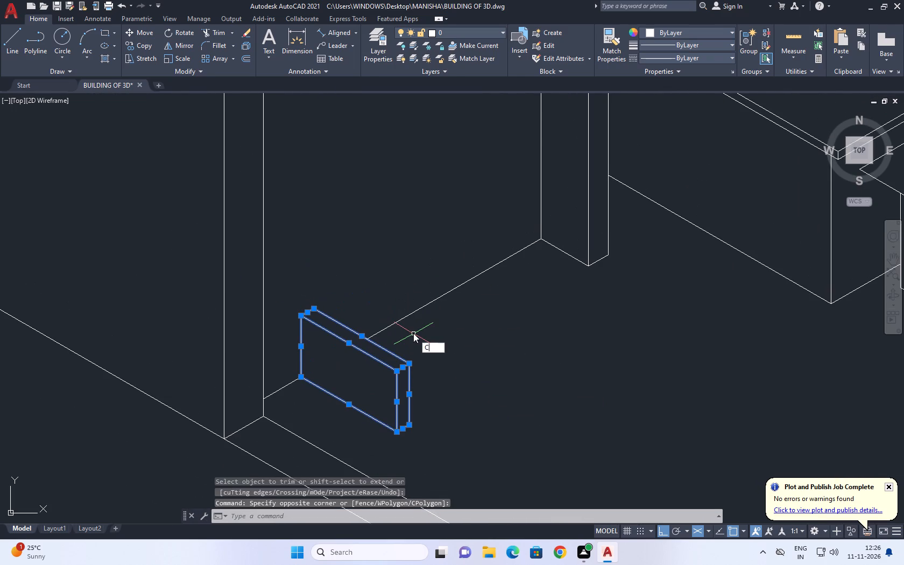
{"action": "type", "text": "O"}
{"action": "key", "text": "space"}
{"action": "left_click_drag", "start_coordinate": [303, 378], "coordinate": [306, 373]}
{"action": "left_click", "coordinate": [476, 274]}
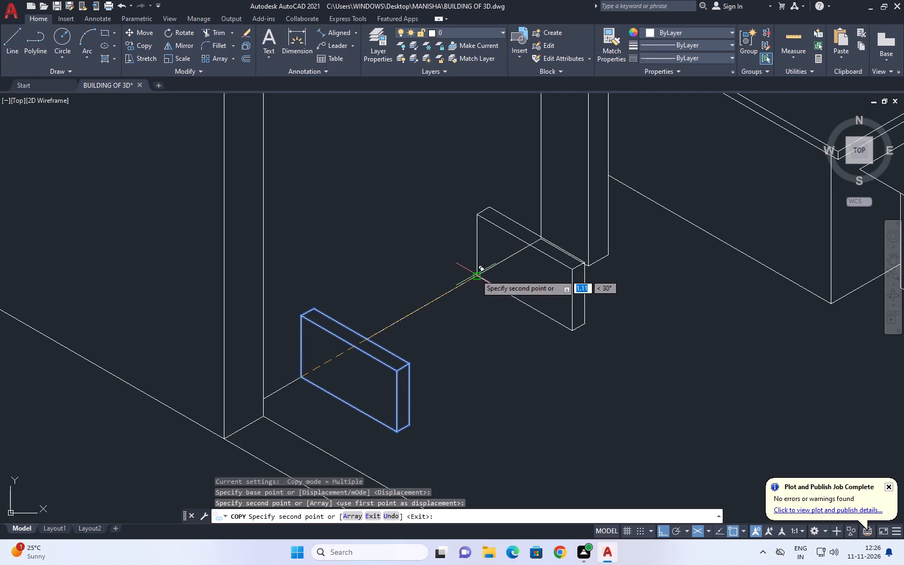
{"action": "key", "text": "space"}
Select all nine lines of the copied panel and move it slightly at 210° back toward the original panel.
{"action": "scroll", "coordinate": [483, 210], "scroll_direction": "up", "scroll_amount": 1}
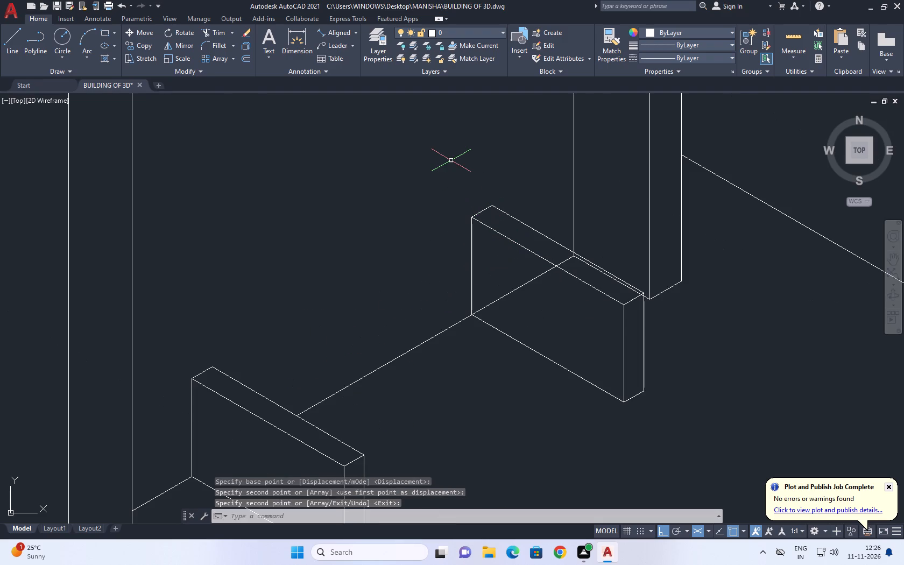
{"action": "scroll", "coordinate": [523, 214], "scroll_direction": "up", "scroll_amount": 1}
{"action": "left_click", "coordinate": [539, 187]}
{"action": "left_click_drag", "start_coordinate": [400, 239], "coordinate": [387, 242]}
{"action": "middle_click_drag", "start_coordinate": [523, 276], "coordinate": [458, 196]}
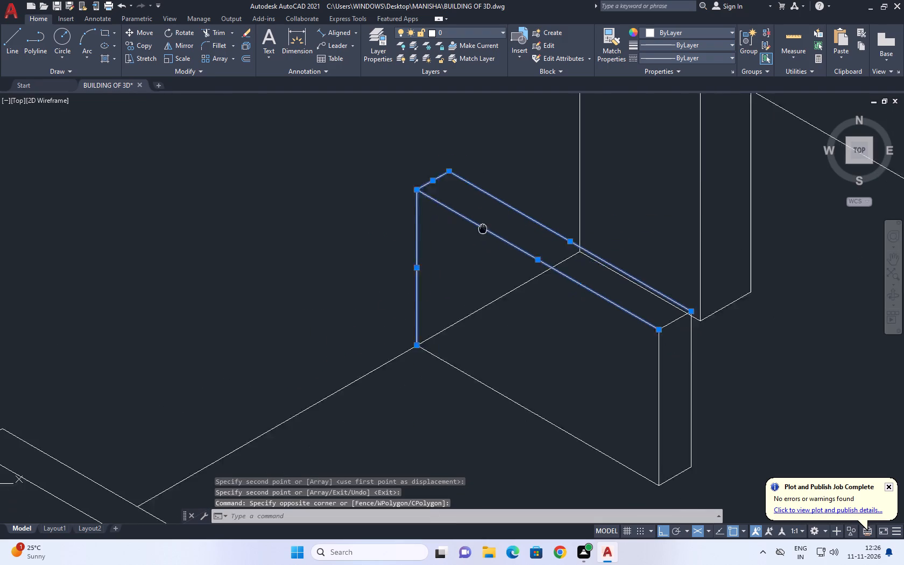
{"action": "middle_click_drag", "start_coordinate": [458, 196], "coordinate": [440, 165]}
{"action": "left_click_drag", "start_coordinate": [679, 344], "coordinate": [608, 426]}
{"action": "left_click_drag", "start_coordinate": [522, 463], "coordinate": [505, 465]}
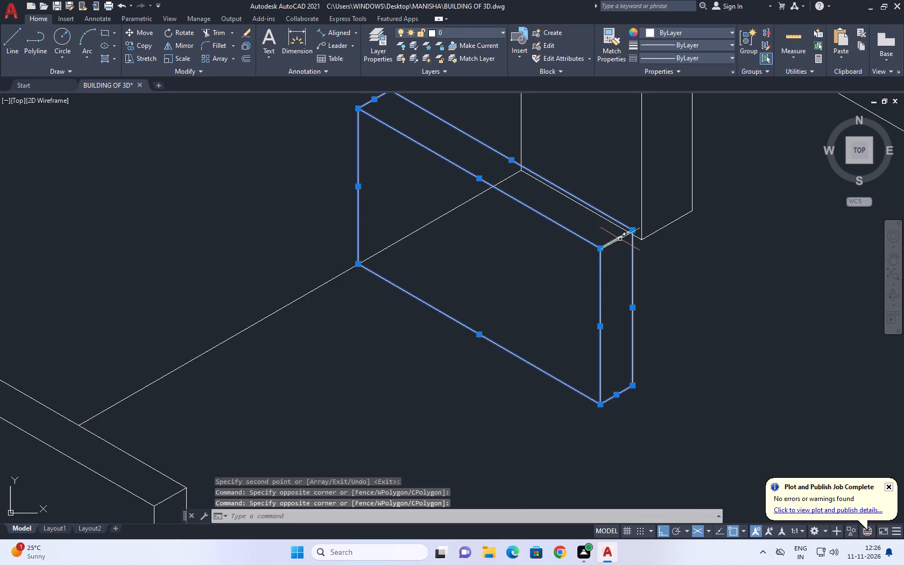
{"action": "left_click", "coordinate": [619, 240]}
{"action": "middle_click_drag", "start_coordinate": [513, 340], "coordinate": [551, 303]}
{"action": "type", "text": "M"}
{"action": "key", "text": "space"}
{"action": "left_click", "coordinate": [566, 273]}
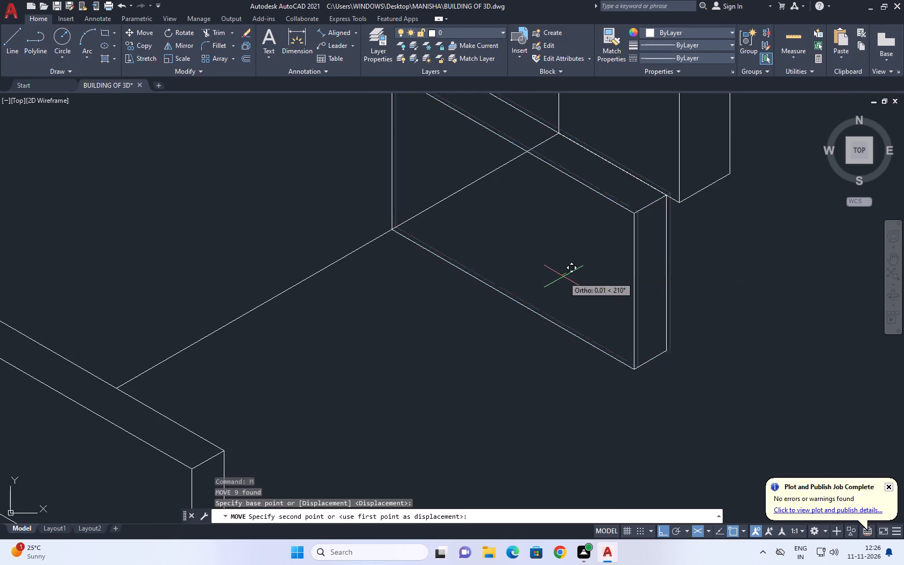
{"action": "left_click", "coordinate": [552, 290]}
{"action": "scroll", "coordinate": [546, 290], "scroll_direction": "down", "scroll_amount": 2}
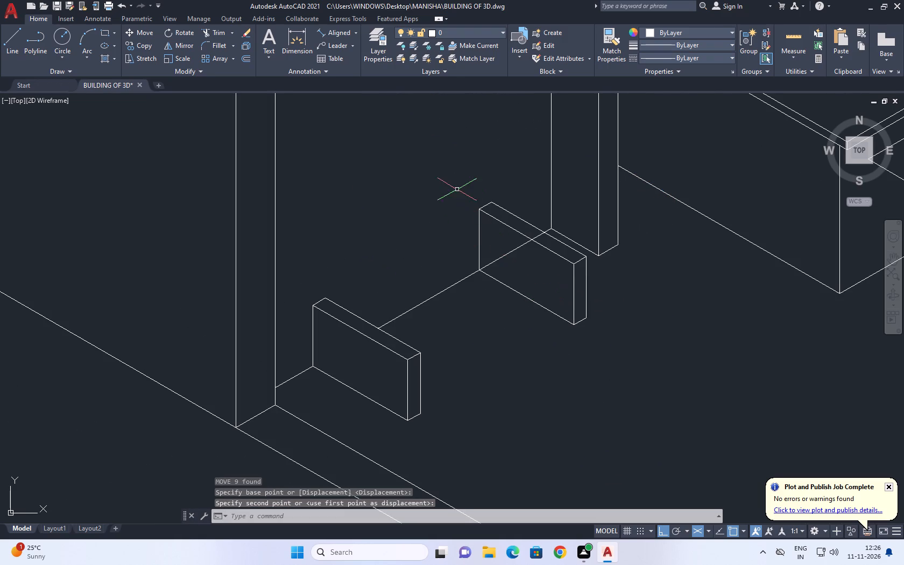
Move the original upright panel out of the room into the empty space outside the building at 210°.
{"action": "scroll", "coordinate": [474, 287], "scroll_direction": "down", "scroll_amount": 3}
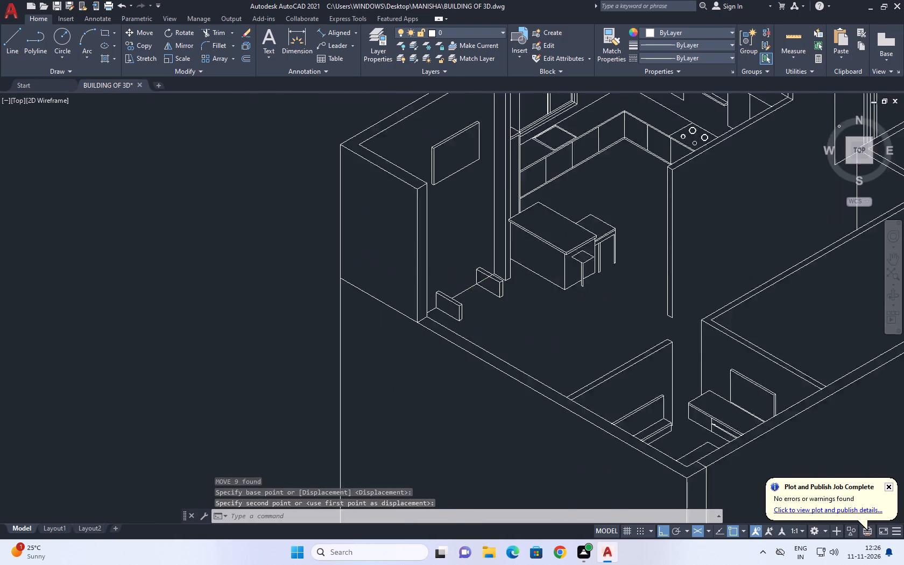
{"action": "scroll", "coordinate": [478, 290], "scroll_direction": "down", "scroll_amount": 1}
{"action": "scroll", "coordinate": [439, 278], "scroll_direction": "up", "scroll_amount": 2}
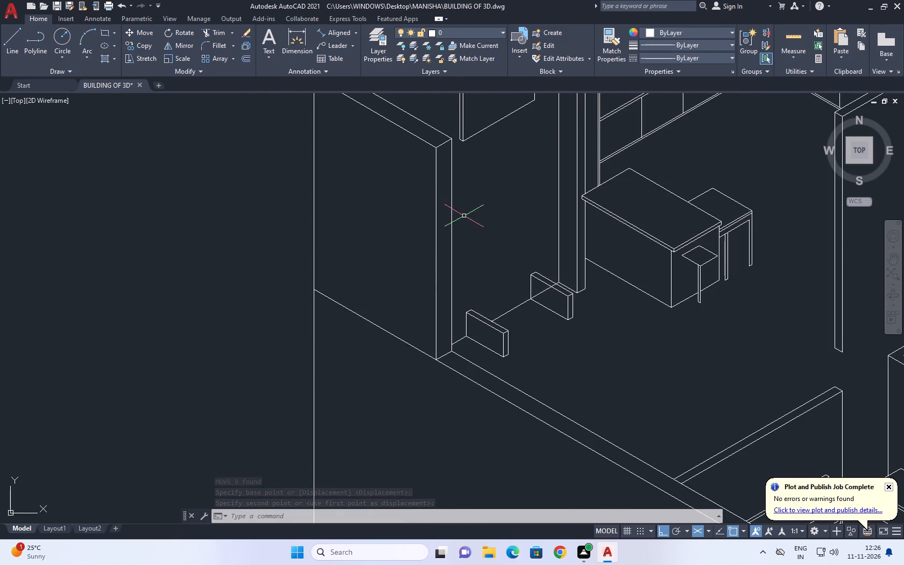
{"action": "left_click", "coordinate": [464, 216]}
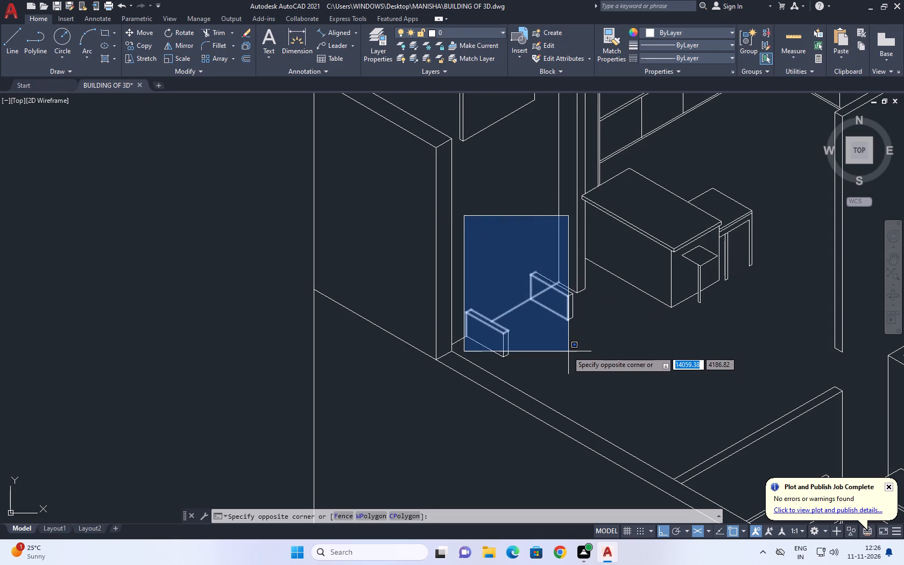
{"action": "scroll", "coordinate": [521, 371], "scroll_direction": "up", "scroll_amount": 2}
{"action": "left_click", "coordinate": [519, 371]}
{"action": "middle_click_drag", "start_coordinate": [467, 323], "coordinate": [522, 312]}
{"action": "type", "text": "M"}
{"action": "key", "text": "space"}
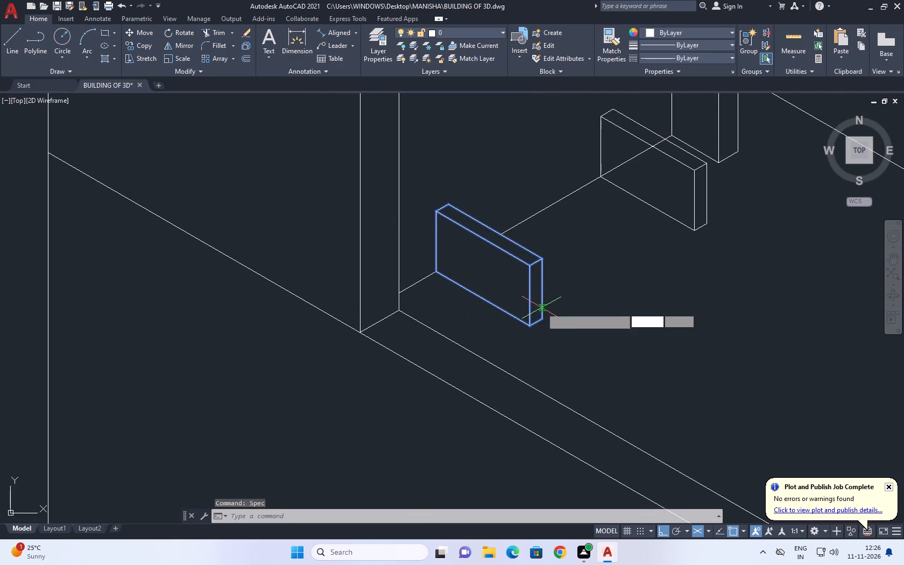
{"action": "left_click", "coordinate": [601, 271]}
{"action": "scroll", "coordinate": [603, 272], "scroll_direction": "down", "scroll_amount": 4}
{"action": "left_click", "coordinate": [354, 365]}
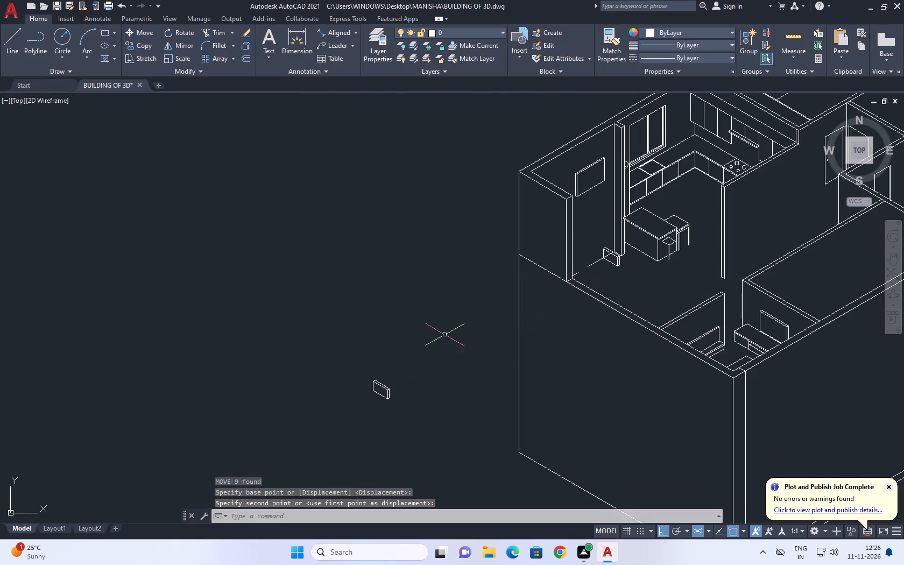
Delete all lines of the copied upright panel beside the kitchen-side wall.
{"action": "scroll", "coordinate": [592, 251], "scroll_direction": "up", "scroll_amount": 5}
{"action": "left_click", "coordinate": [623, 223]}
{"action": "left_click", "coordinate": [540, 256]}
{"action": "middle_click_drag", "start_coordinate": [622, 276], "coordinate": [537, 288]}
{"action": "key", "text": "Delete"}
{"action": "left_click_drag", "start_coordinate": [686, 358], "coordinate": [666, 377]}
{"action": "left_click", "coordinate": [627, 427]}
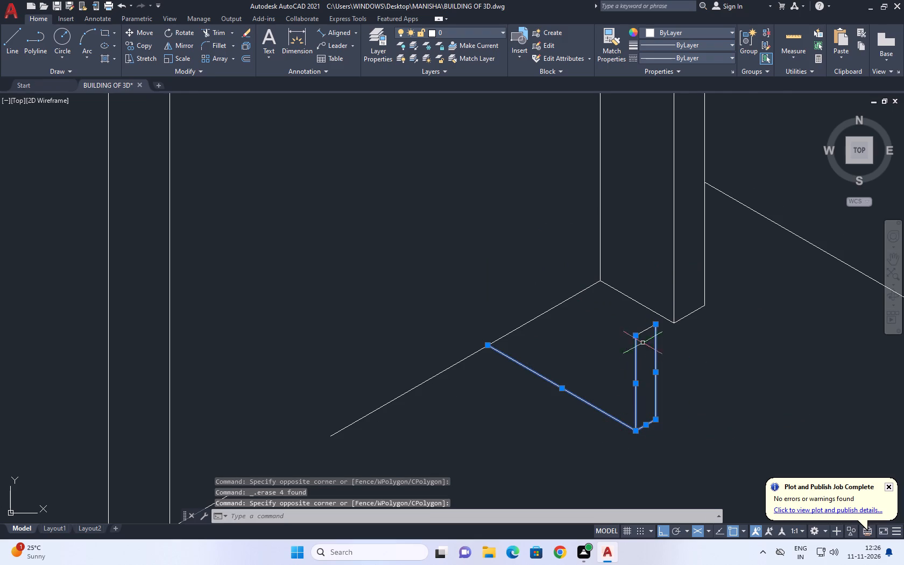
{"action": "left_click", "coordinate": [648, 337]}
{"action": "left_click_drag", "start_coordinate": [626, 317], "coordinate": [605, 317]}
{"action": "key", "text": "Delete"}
Scale the relocated upright panel down slightly about a base point within the panel.
{"action": "scroll", "coordinate": [605, 323], "scroll_direction": "down", "scroll_amount": 5}
{"action": "middle_click_drag", "start_coordinate": [500, 414], "coordinate": [528, 326]}
{"action": "scroll", "coordinate": [528, 326], "scroll_direction": "up", "scroll_amount": 1}
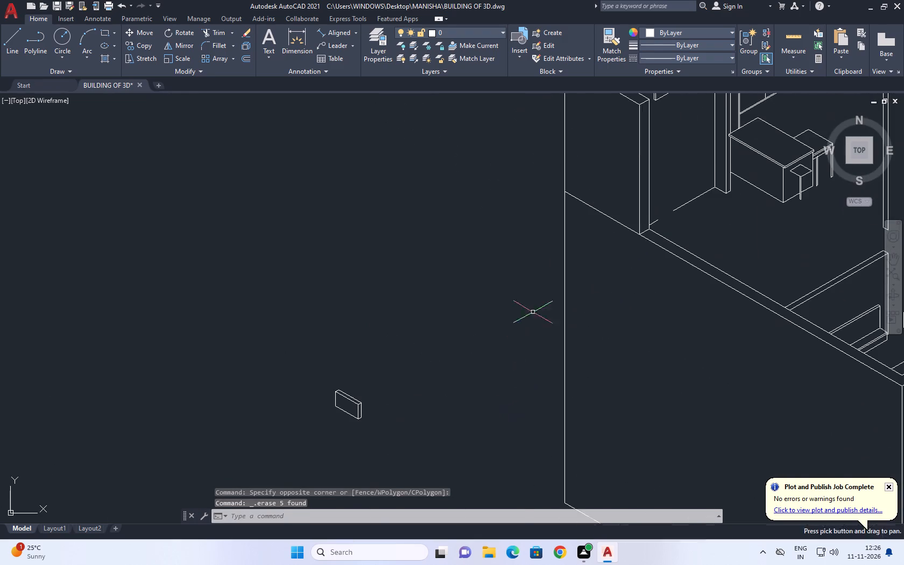
{"action": "middle_click_drag", "start_coordinate": [356, 405], "coordinate": [457, 270]}
{"action": "left_click_drag", "start_coordinate": [502, 364], "coordinate": [457, 277]}
{"action": "left_click_drag", "start_coordinate": [371, 166], "coordinate": [358, 167]}
{"action": "middle_click_drag", "start_coordinate": [437, 216], "coordinate": [454, 253]}
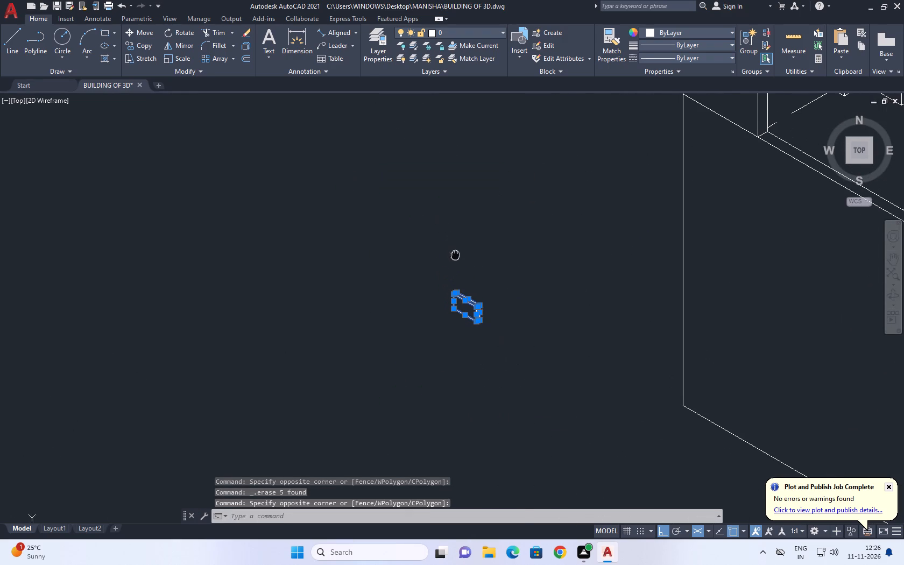
{"action": "type", "text": "SC"}
{"action": "key", "text": "space"}
{"action": "scroll", "coordinate": [463, 298], "scroll_direction": "up", "scroll_amount": 2}
{"action": "left_click", "coordinate": [463, 315]}
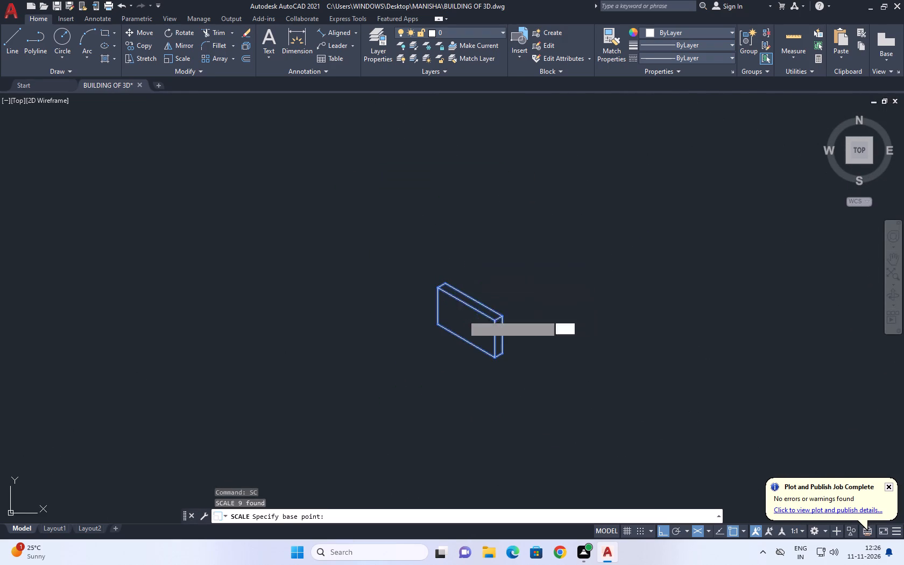
{"action": "left_click", "coordinate": [514, 317]}
Copy the scaled panel at 30° to place a second, parallel end panel some distance away.
{"action": "left_click_drag", "start_coordinate": [510, 368], "coordinate": [476, 341]}
{"action": "left_click_drag", "start_coordinate": [240, 211], "coordinate": [197, 215]}
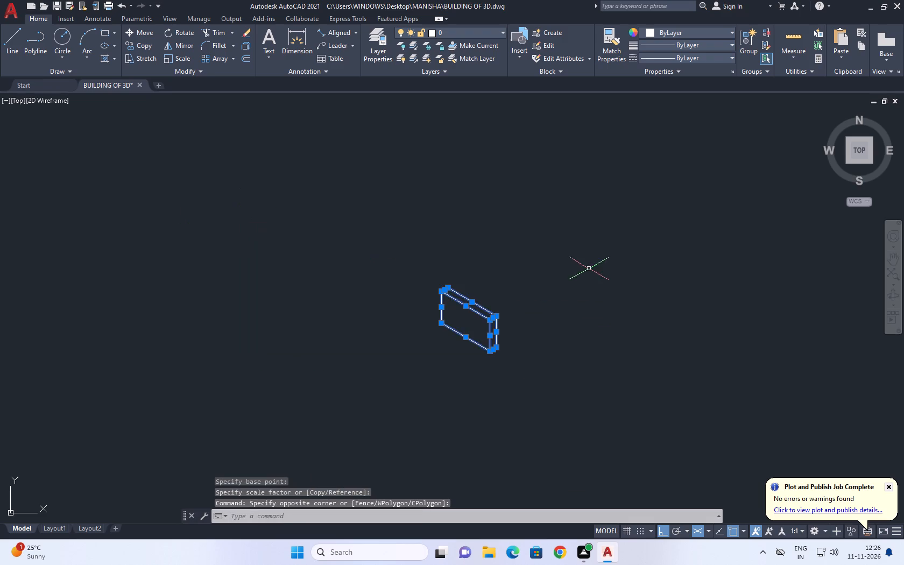
{"action": "middle_click_drag", "start_coordinate": [581, 284], "coordinate": [418, 319]}
{"action": "key", "text": "c"}
{"action": "key", "text": "o"}
{"action": "key", "text": "space"}
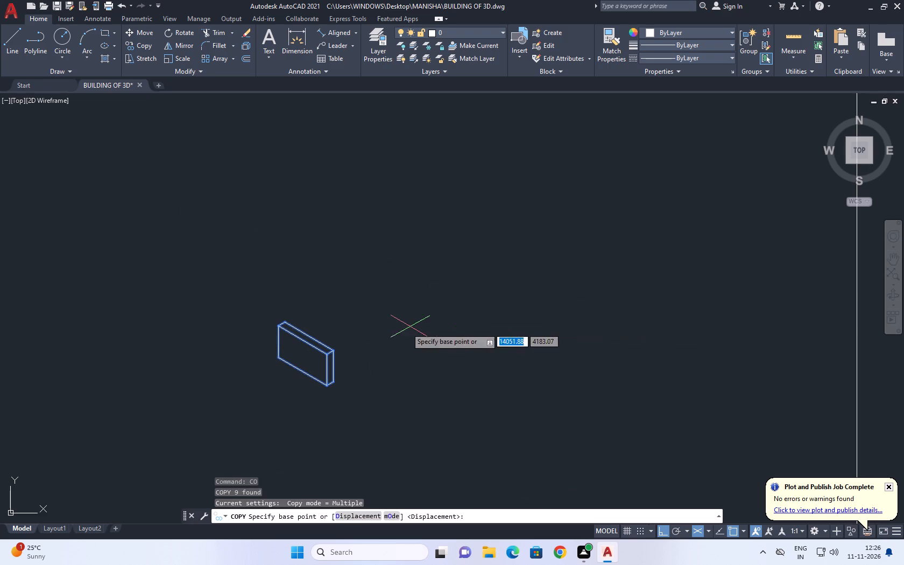
{"action": "left_click_drag", "start_coordinate": [401, 330], "coordinate": [454, 322]}
{"action": "left_click", "coordinate": [621, 207]}
{"action": "key", "text": "space"}
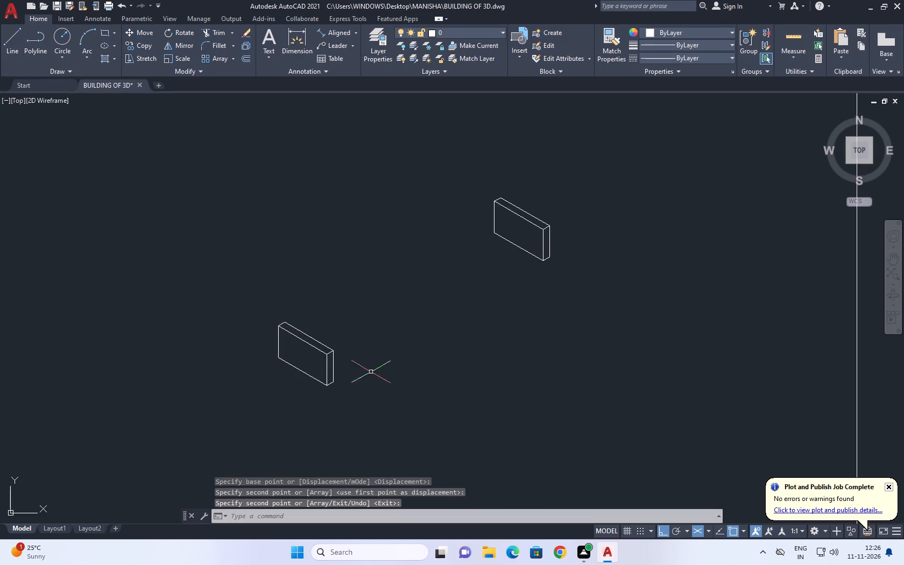
Draw a connecting line at 30° from the first panel's lower end corner to the second panel's lower front corner.
{"action": "middle_click_drag", "start_coordinate": [416, 365], "coordinate": [485, 360]}
{"action": "type", "text": "L"}
{"action": "key", "text": "space"}
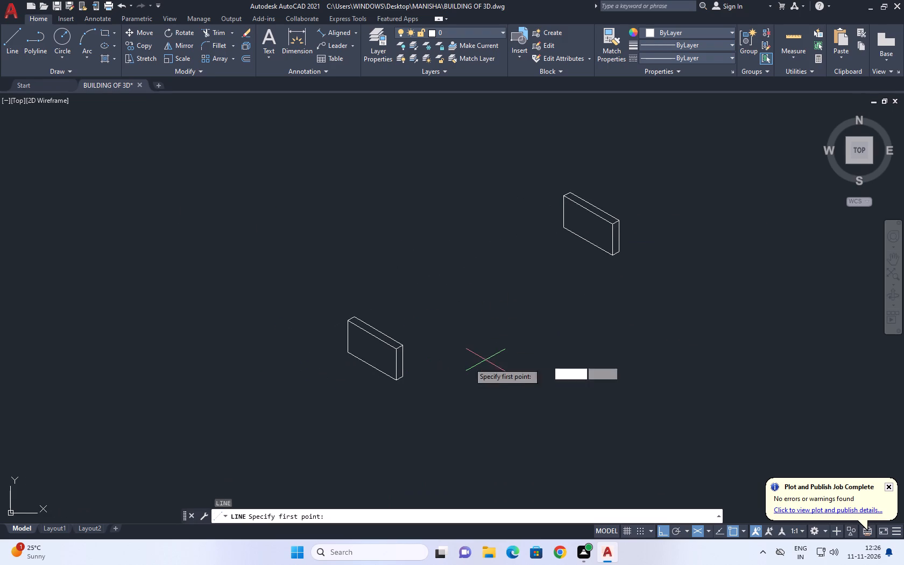
{"action": "left_click", "coordinate": [405, 376]}
{"action": "scroll", "coordinate": [604, 271], "scroll_direction": "down", "scroll_amount": 1}
{"action": "scroll", "coordinate": [624, 238], "scroll_direction": "up", "scroll_amount": 1}
{"action": "scroll", "coordinate": [595, 294], "scroll_direction": "up", "scroll_amount": 1}
{"action": "left_click", "coordinate": [603, 265]}
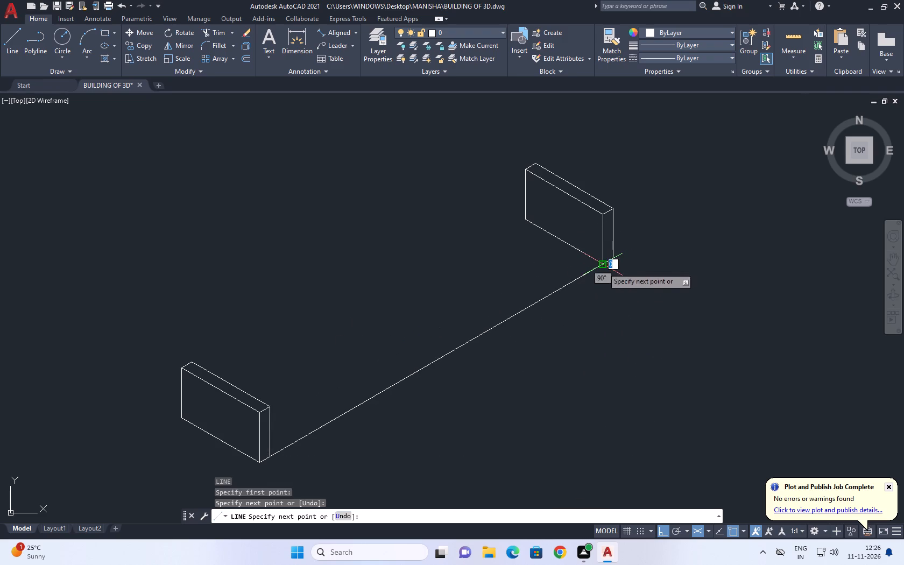
{"action": "key", "text": "space"}
{"action": "left_click", "coordinate": [548, 296]}
{"action": "middle_click_drag", "start_coordinate": [573, 220], "coordinate": [539, 271]}
{"action": "key", "text": "Escape"}
Move the second panel at 210° along the connecting line, closer to the first panel.
{"action": "left_click_drag", "start_coordinate": [454, 156], "coordinate": [458, 168]}
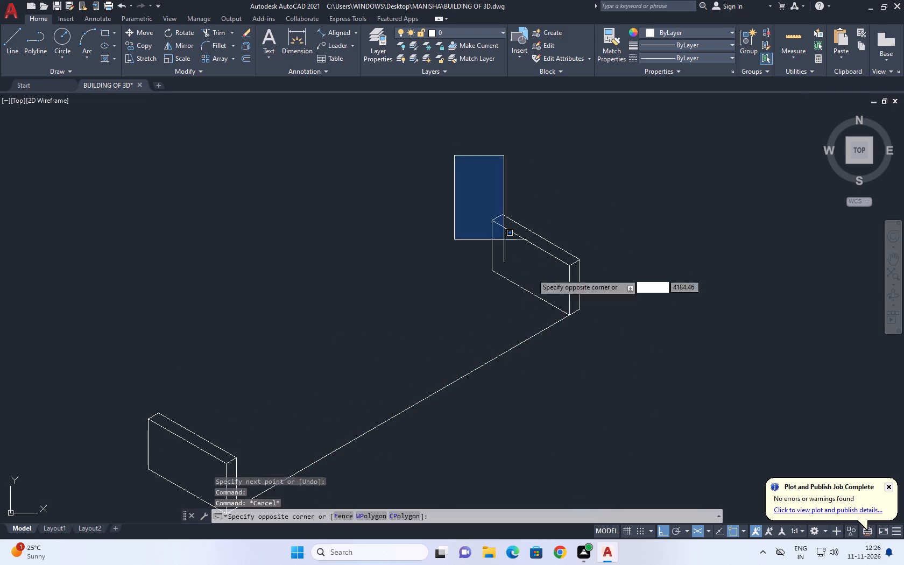
{"action": "left_click_drag", "start_coordinate": [615, 353], "coordinate": [620, 363]}
{"action": "middle_click_drag", "start_coordinate": [605, 281], "coordinate": [618, 280]}
{"action": "type", "text": "M"}
{"action": "key", "text": "space"}
{"action": "left_click", "coordinate": [736, 224]}
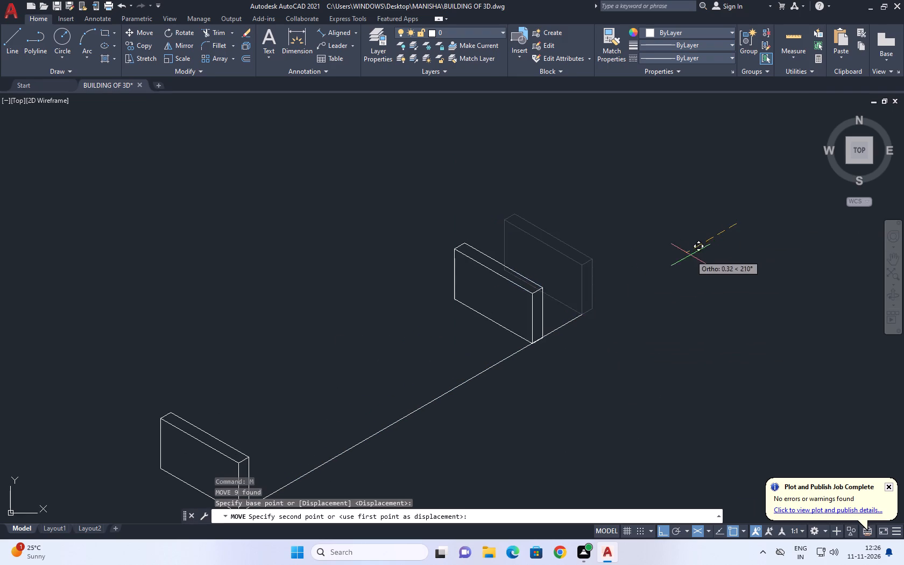
{"action": "left_click", "coordinate": [680, 264]}
Finish moving the second panel and trim off the connecting line's excess beyond that panel.
{"action": "middle_click_drag", "start_coordinate": [477, 359], "coordinate": [536, 305]}
{"action": "key", "text": "t"}
{"action": "type", "text": "R"}
{"action": "key", "text": "space"}
{"action": "left_click", "coordinate": [635, 301]}
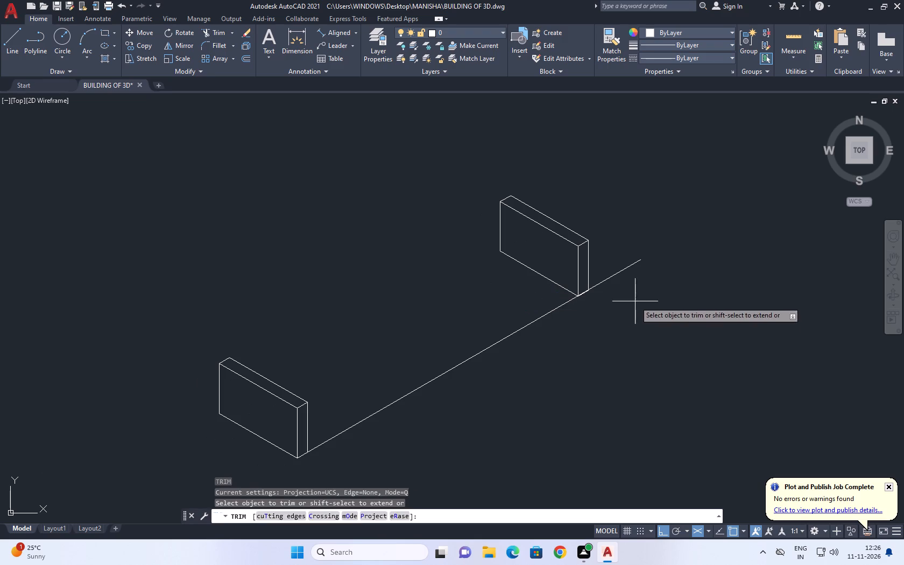
{"action": "left_click", "coordinate": [612, 200]}
{"action": "key", "text": "space"}
{"action": "middle_click_drag", "start_coordinate": [561, 319], "coordinate": [563, 332]}
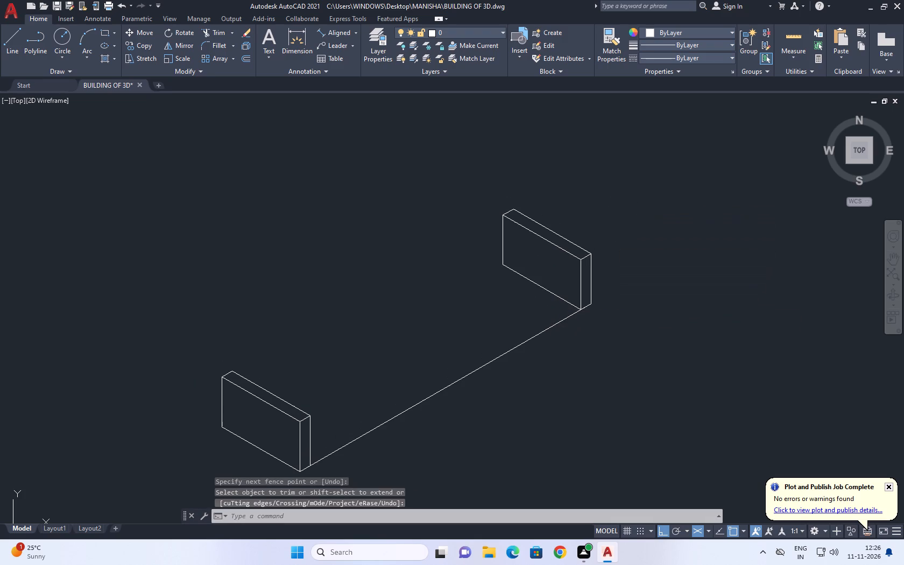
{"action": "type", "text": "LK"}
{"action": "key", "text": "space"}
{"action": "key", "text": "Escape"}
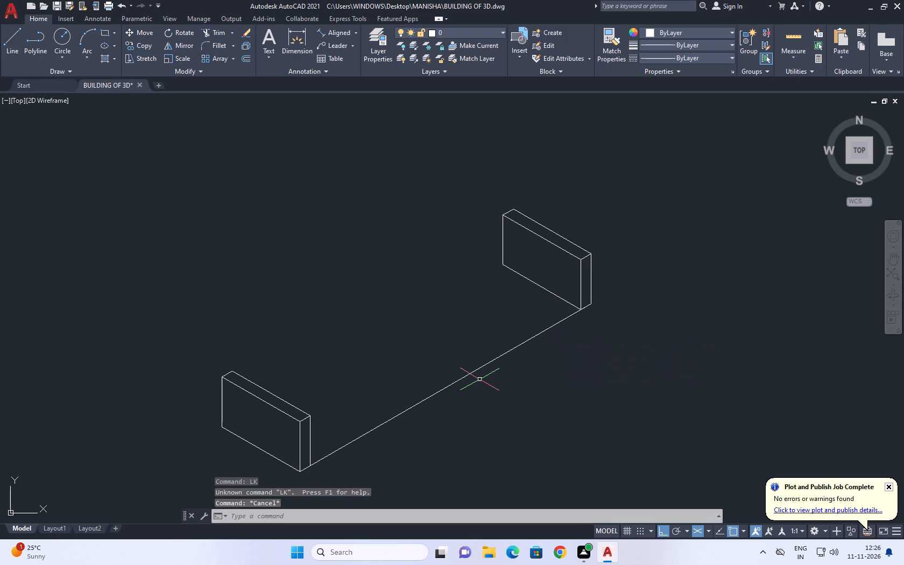
Draw a second connecting line at 30° from the first panel's inner vertical edge to the second panel's end face, above the lower line.
{"action": "type", "text": "L"}
{"action": "key", "text": "space"}
{"action": "middle_click_drag", "start_coordinate": [303, 398], "coordinate": [307, 288]}
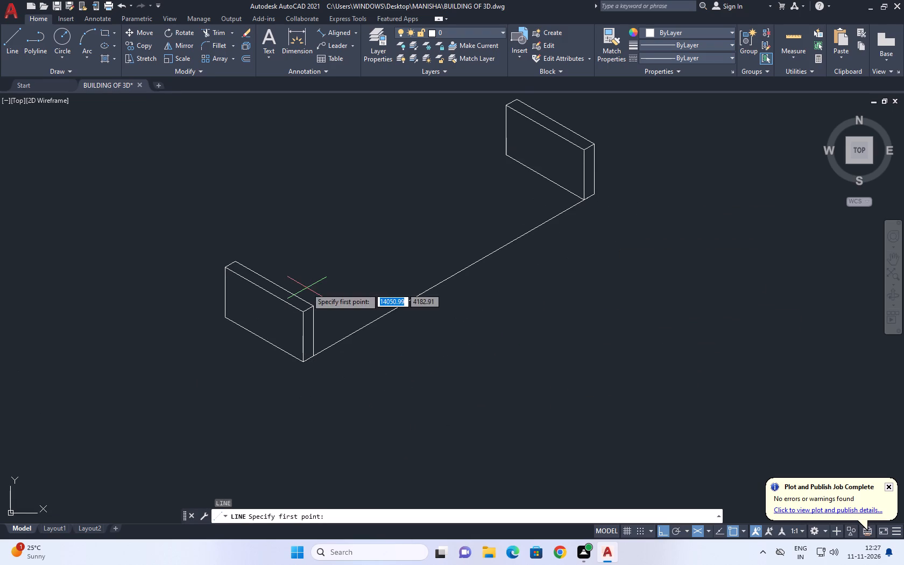
{"action": "scroll", "coordinate": [309, 321], "scroll_direction": "up", "scroll_amount": 1}
{"action": "left_click", "coordinate": [314, 320]}
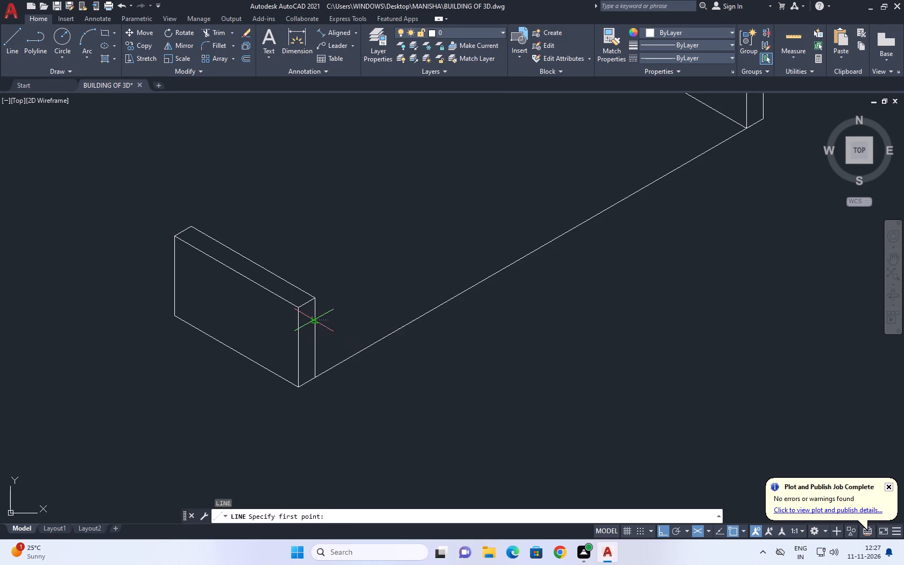
{"action": "middle_click_drag", "start_coordinate": [616, 174], "coordinate": [231, 347]}
{"action": "scroll", "coordinate": [390, 245], "scroll_direction": "up", "scroll_amount": 1}
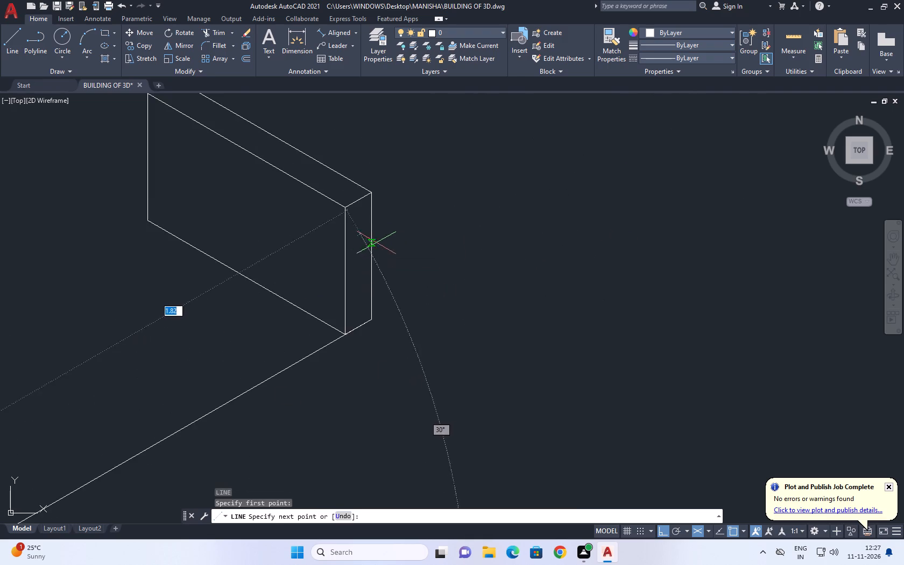
{"action": "scroll", "coordinate": [371, 238], "scroll_direction": "up", "scroll_amount": 1}
{"action": "left_click", "coordinate": [343, 230]}
{"action": "key", "text": "space"}
{"action": "middle_click_drag", "start_coordinate": [327, 239], "coordinate": [386, 250]}
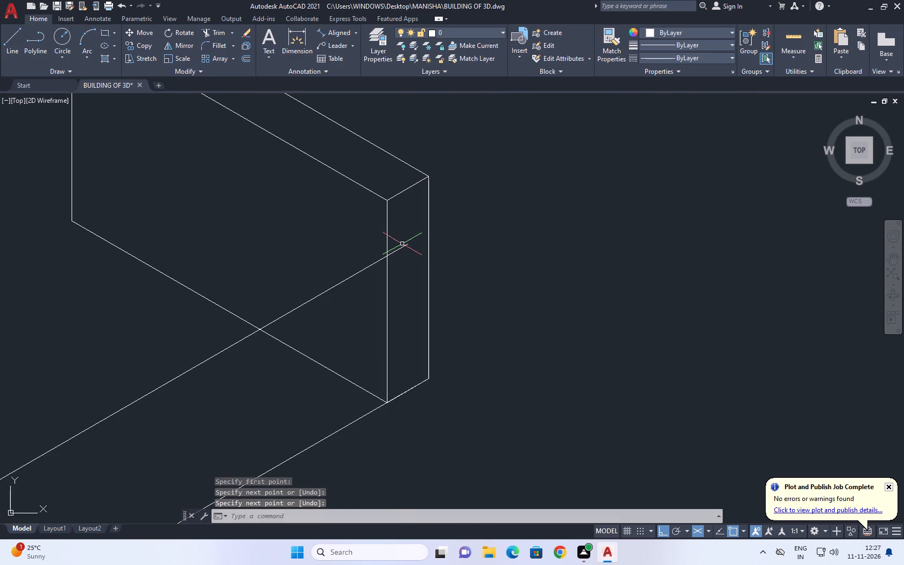
Trim the upper connecting line where it runs past the second panel's front vertical edge.
{"action": "type", "text": "TR"}
{"action": "key", "text": "space"}
{"action": "left_click", "coordinate": [402, 246]}
{"action": "key", "text": "space"}
{"action": "scroll", "coordinate": [510, 258], "scroll_direction": "down", "scroll_amount": 2}
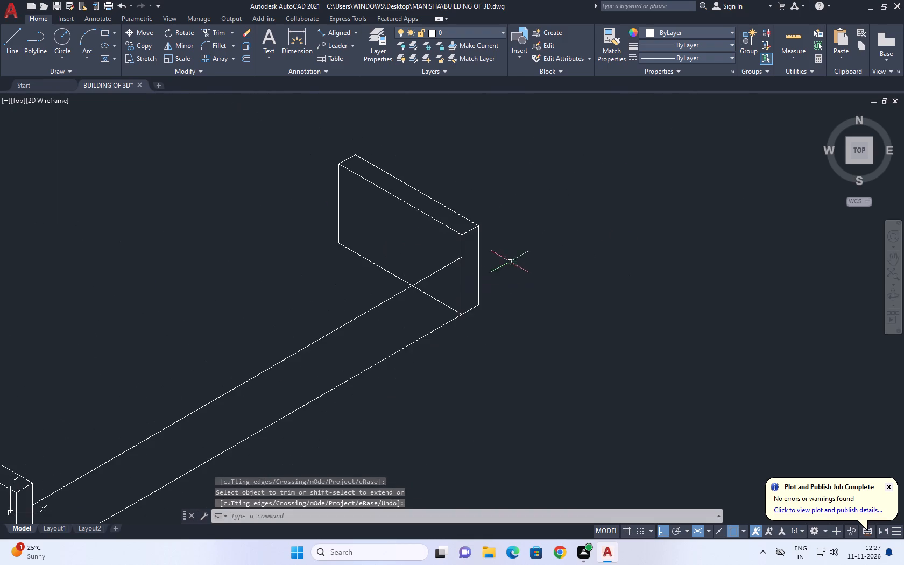
{"action": "middle_click_drag", "start_coordinate": [352, 361], "coordinate": [550, 208]}
{"action": "middle_click_drag", "start_coordinate": [516, 204], "coordinate": [521, 305]}
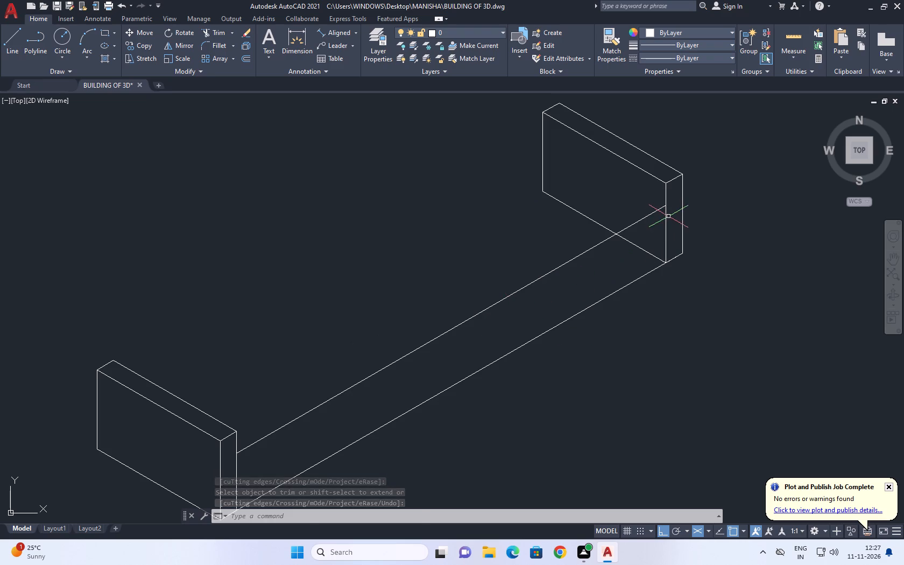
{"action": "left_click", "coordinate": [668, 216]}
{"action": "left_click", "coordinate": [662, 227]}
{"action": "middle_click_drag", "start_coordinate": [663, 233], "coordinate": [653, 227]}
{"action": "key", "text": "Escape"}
Draw a short vertical line along the second panel's front edge, from the upper connecting line's end to the panel's lower corner.
{"action": "type", "text": "L"}
{"action": "key", "text": "space"}
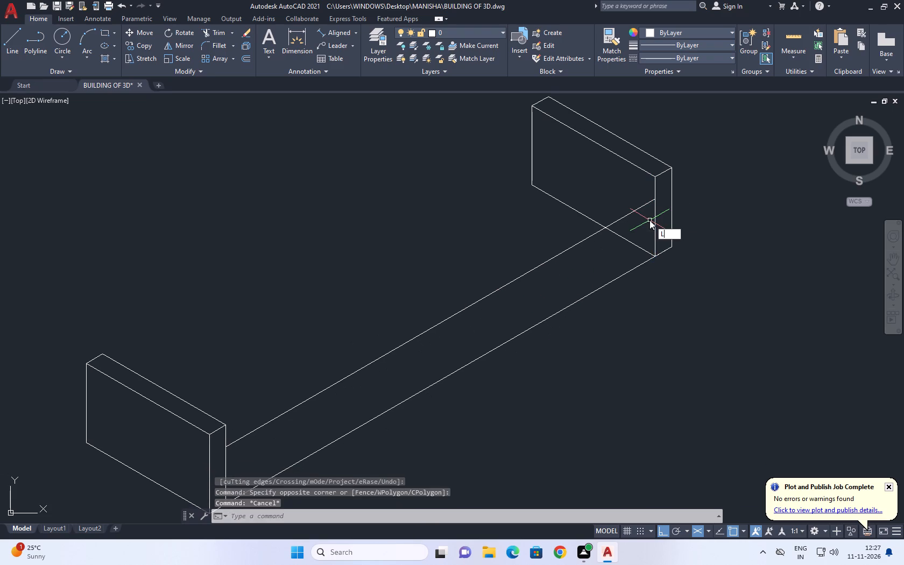
{"action": "left_click", "coordinate": [654, 201]}
{"action": "left_click", "coordinate": [655, 253]}
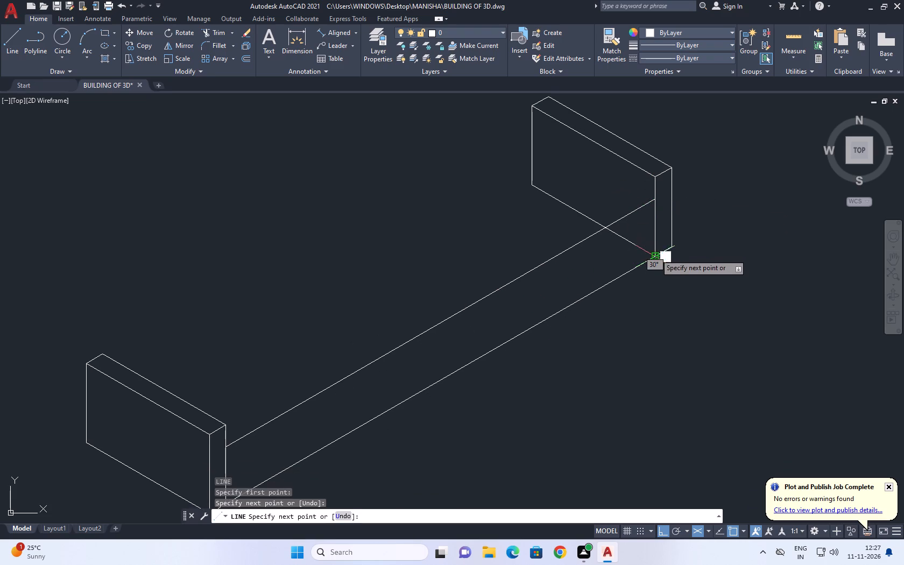
{"action": "key", "text": "space"}
Draw a middle connecting line at 210° from the midpoint of the short vertical line to the first panel's end face.
{"action": "middle_click_drag", "start_coordinate": [663, 231], "coordinate": [668, 239]}
{"action": "type", "text": "L"}
{"action": "key", "text": "space"}
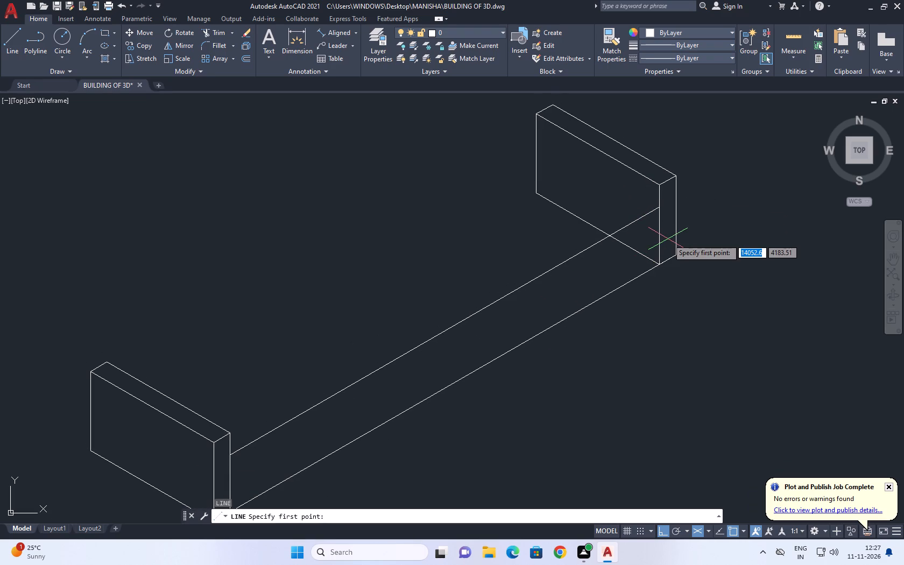
{"action": "left_click", "coordinate": [661, 237]}
{"action": "scroll", "coordinate": [647, 242], "scroll_direction": "down", "scroll_amount": 2}
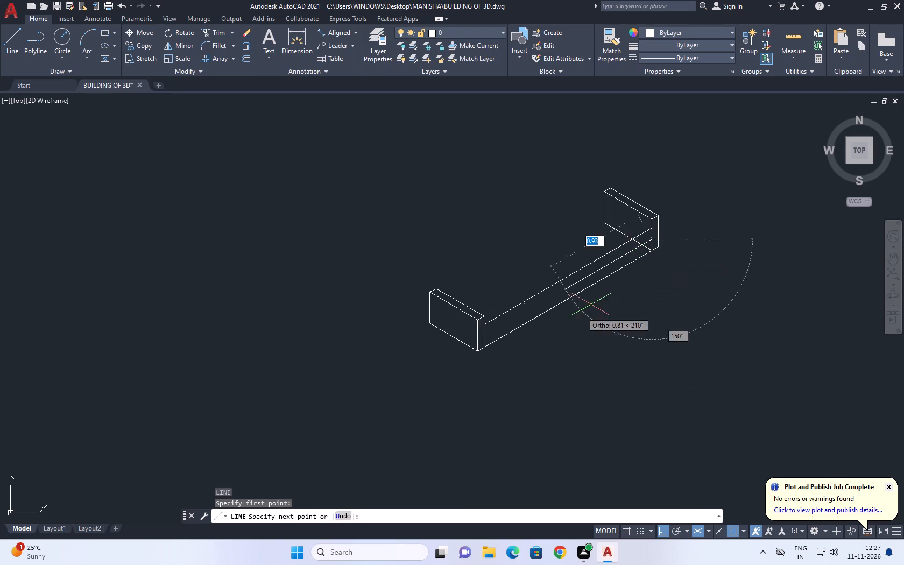
{"action": "scroll", "coordinate": [505, 345], "scroll_direction": "up", "scroll_amount": 2}
{"action": "scroll", "coordinate": [462, 327], "scroll_direction": "up", "scroll_amount": 1}
{"action": "left_click", "coordinate": [434, 328]}
{"action": "key", "text": "Escape"}
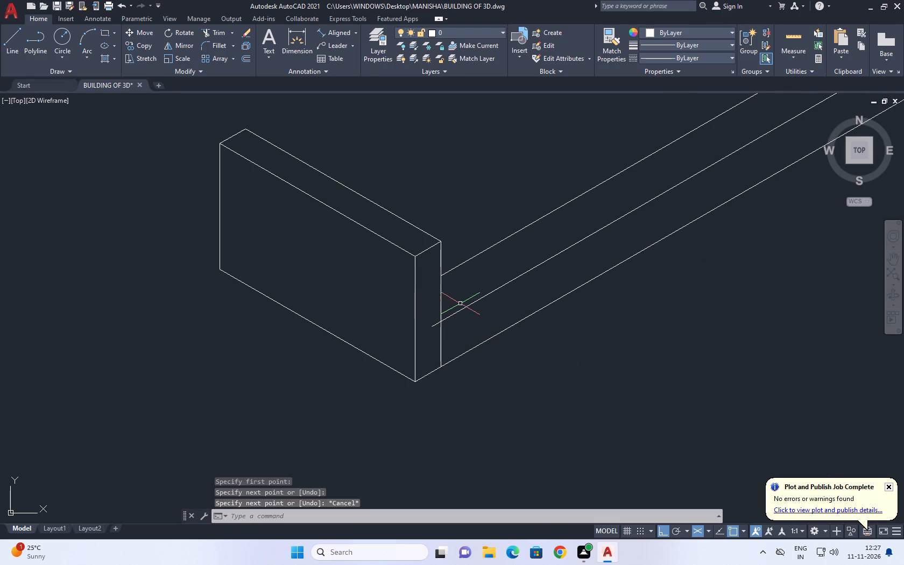
Trim the middle connecting line where it runs past the first panel's inner vertical edge.
{"action": "key", "text": "t"}
{"action": "key", "text": "r"}
{"action": "key", "text": "space"}
{"action": "left_click_drag", "start_coordinate": [435, 324], "coordinate": [435, 331]}
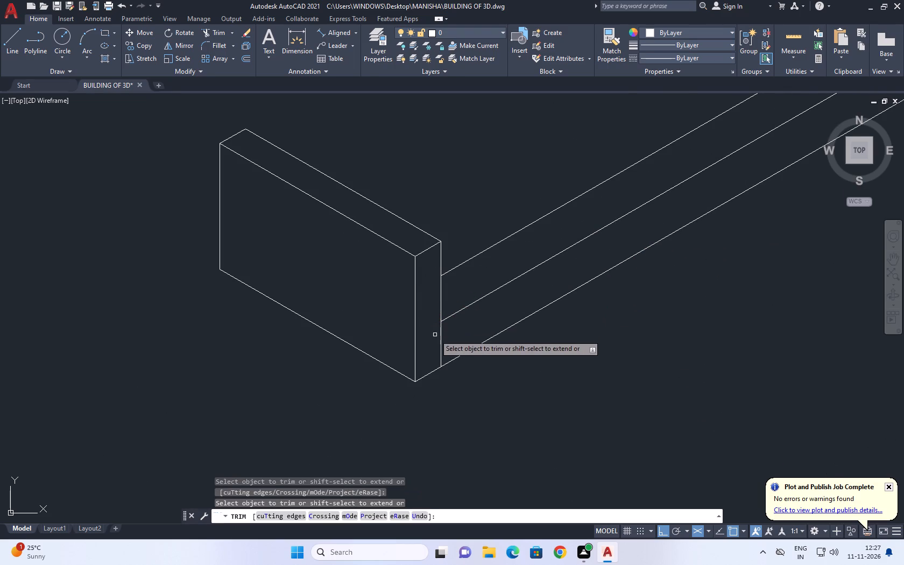
{"action": "scroll", "coordinate": [409, 330], "scroll_direction": "down", "scroll_amount": 3}
{"action": "key", "text": "space"}
Trim away the parts of the second panel's lower edge that cross the band between the upper and lower connecting lines.
{"action": "scroll", "coordinate": [569, 225], "scroll_direction": "up", "scroll_amount": 2}
{"action": "key", "text": "space"}
{"action": "scroll", "coordinate": [565, 260], "scroll_direction": "up", "scroll_amount": 2}
{"action": "left_click", "coordinate": [583, 231]}
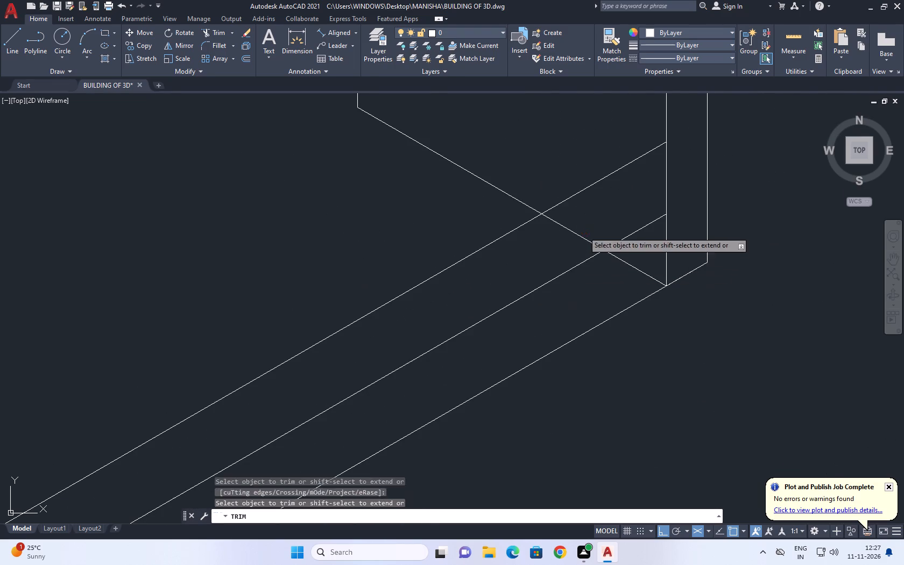
{"action": "left_click", "coordinate": [561, 248]}
{"action": "left_click", "coordinate": [618, 251]}
{"action": "left_click_drag", "start_coordinate": [617, 273], "coordinate": [615, 280]}
{"action": "scroll", "coordinate": [696, 251], "scroll_direction": "down", "scroll_amount": 3}
{"action": "key", "text": "space"}
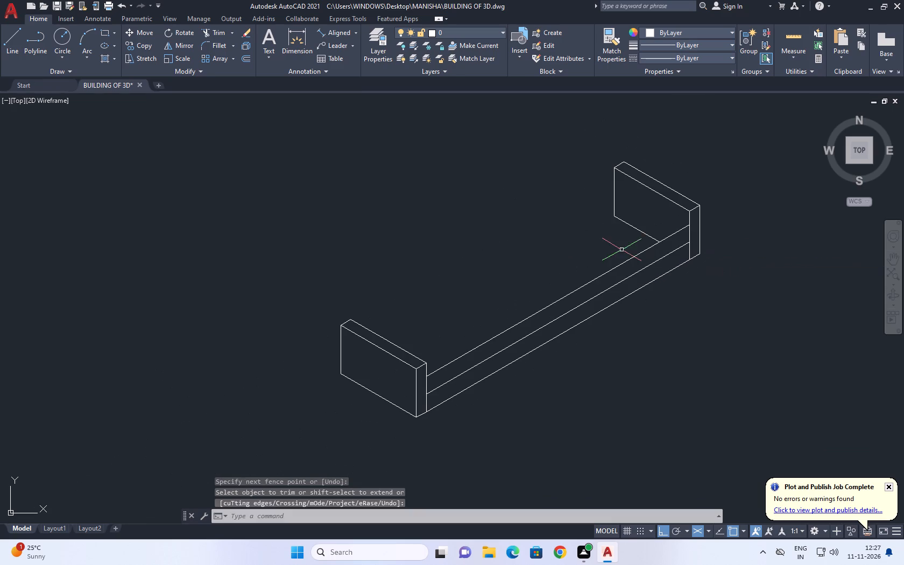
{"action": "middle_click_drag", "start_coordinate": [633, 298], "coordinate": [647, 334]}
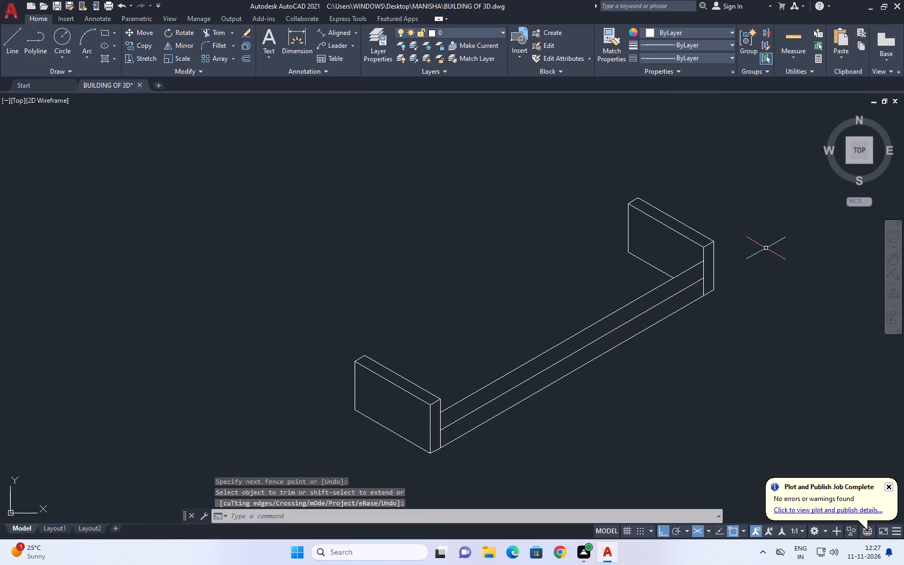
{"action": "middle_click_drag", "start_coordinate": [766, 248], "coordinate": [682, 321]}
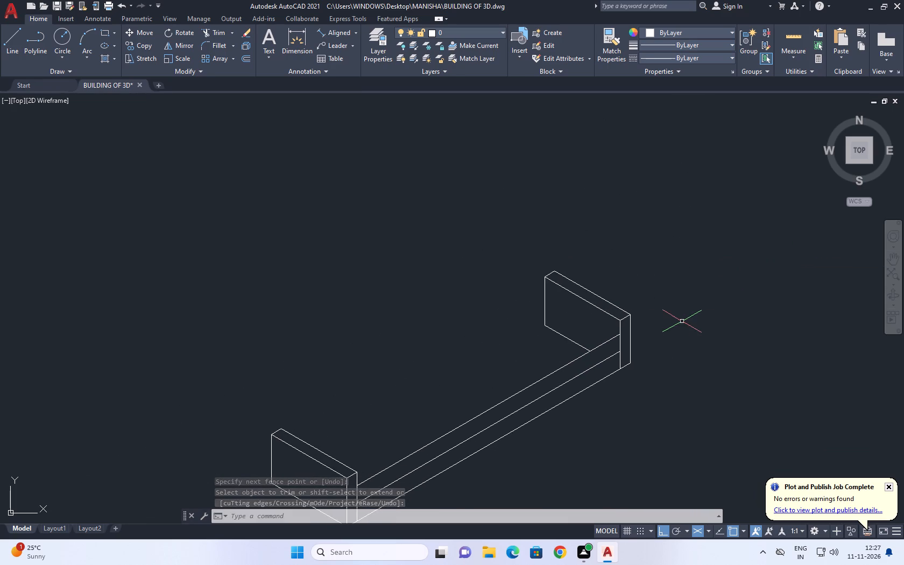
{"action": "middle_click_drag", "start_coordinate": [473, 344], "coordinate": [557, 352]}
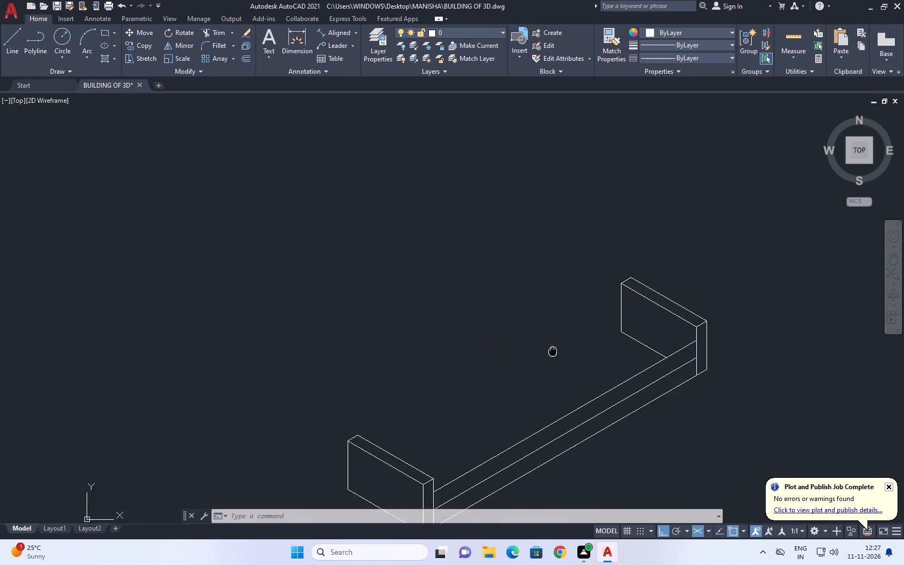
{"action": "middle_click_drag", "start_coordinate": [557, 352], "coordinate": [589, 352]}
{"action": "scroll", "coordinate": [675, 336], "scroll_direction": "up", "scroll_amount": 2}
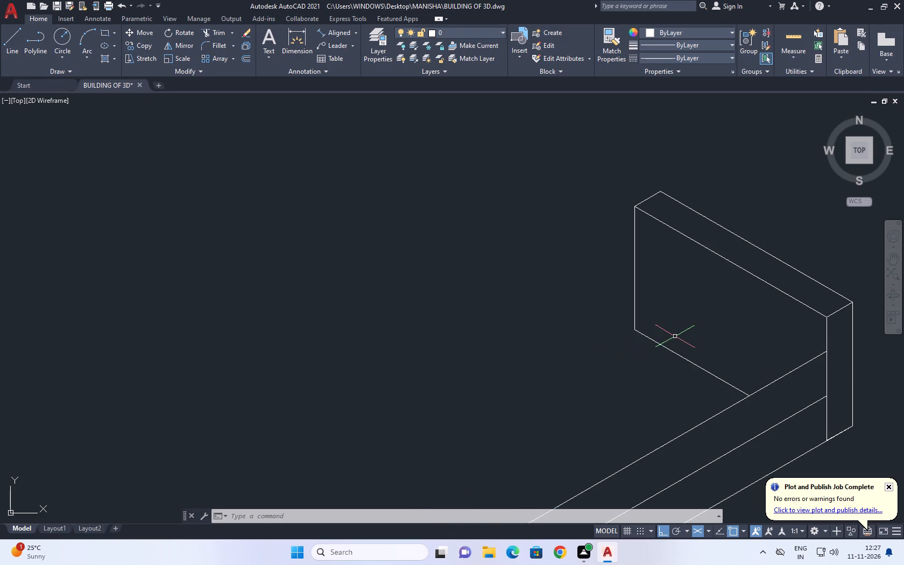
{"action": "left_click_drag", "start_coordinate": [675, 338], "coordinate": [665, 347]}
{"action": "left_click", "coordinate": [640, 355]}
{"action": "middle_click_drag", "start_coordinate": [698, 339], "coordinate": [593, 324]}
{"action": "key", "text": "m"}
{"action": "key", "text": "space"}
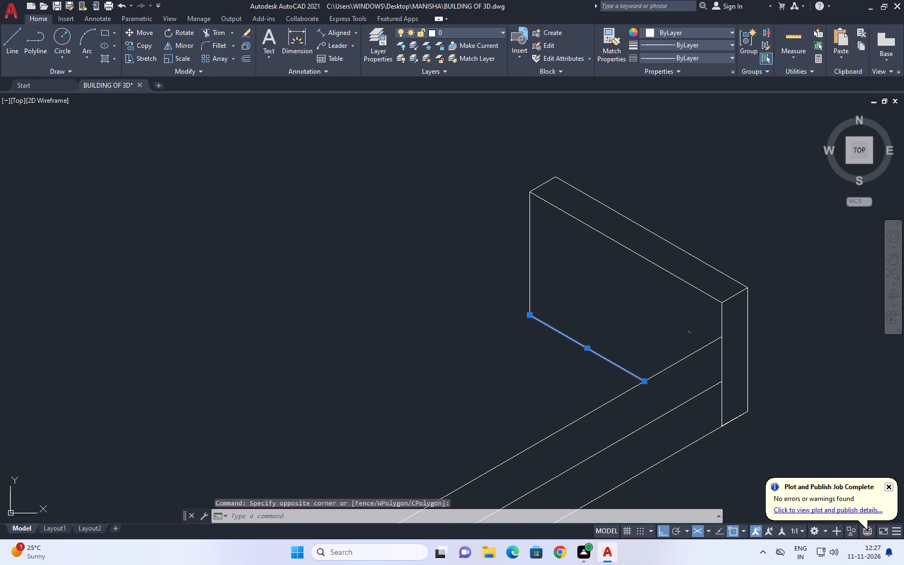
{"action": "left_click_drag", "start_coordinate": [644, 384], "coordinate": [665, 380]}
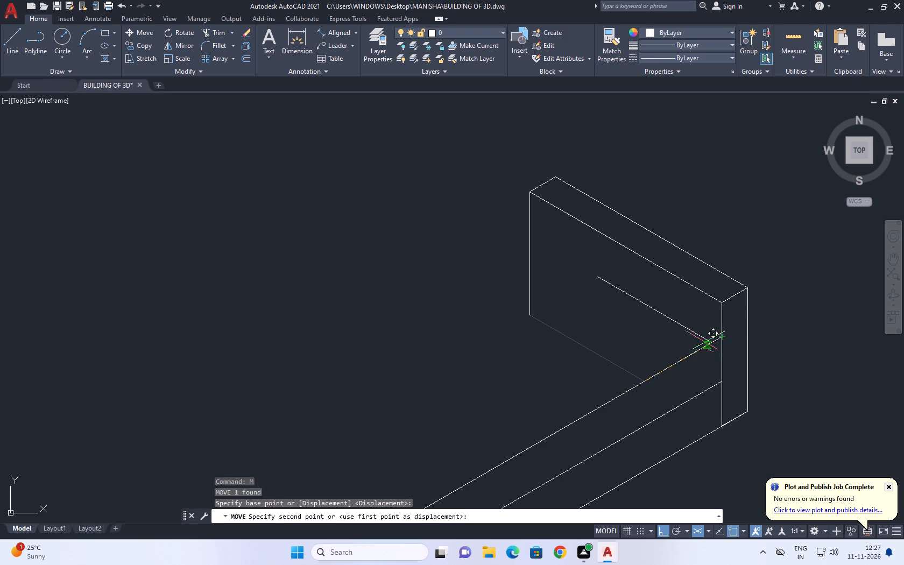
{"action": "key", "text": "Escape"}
Move the middle connecting line 0.05 straight down, using the right isoplane.
{"action": "middle_click_drag", "start_coordinate": [656, 354], "coordinate": [621, 222]}
{"action": "left_click_drag", "start_coordinate": [563, 356], "coordinate": [553, 342]}
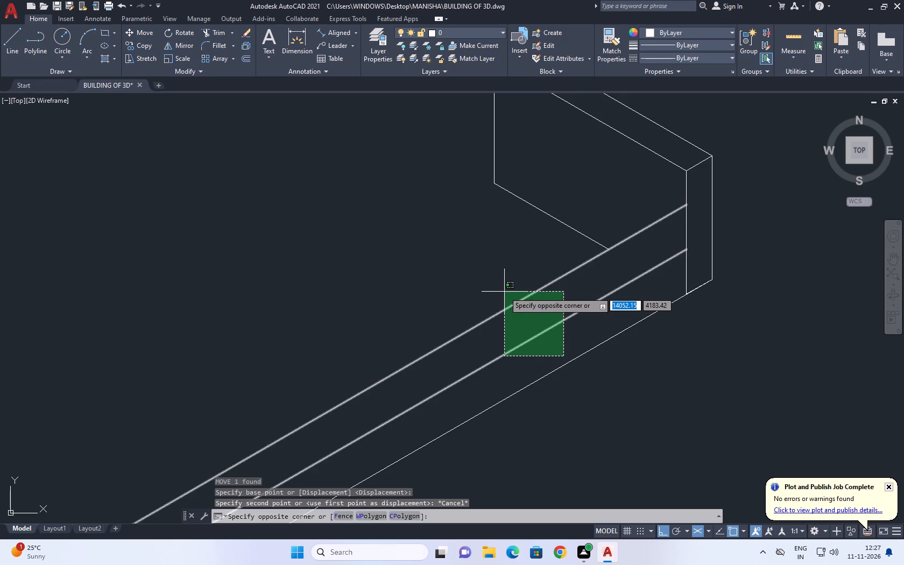
{"action": "left_click", "coordinate": [559, 300]}
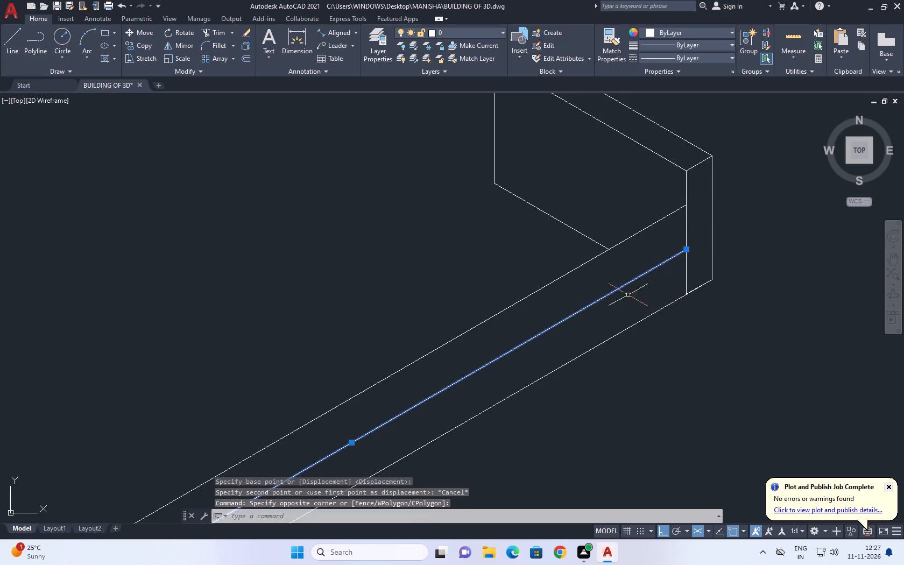
{"action": "type", "text": "M"}
{"action": "key", "text": "space"}
{"action": "scroll", "coordinate": [658, 292], "scroll_direction": "up", "scroll_amount": 2}
{"action": "left_click", "coordinate": [655, 268]}
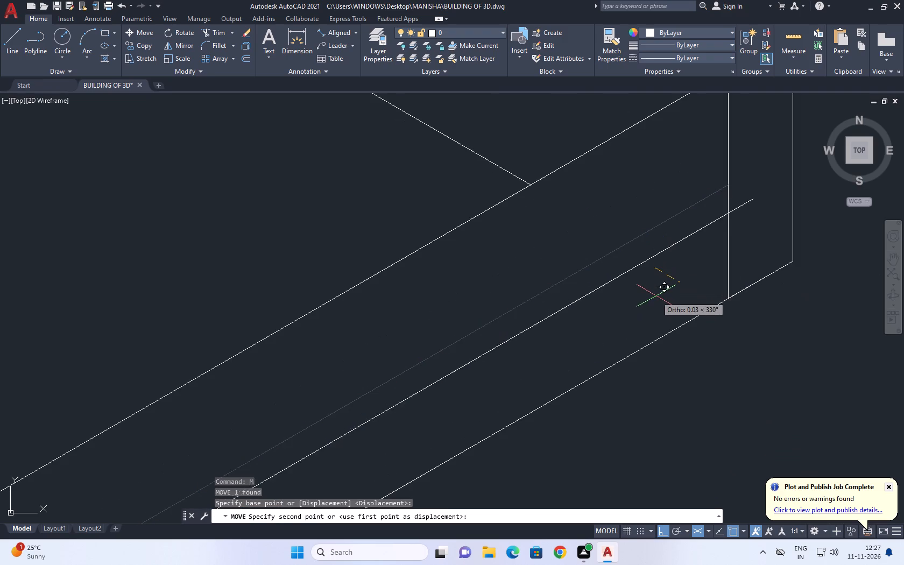
{"action": "key", "text": "F5"}
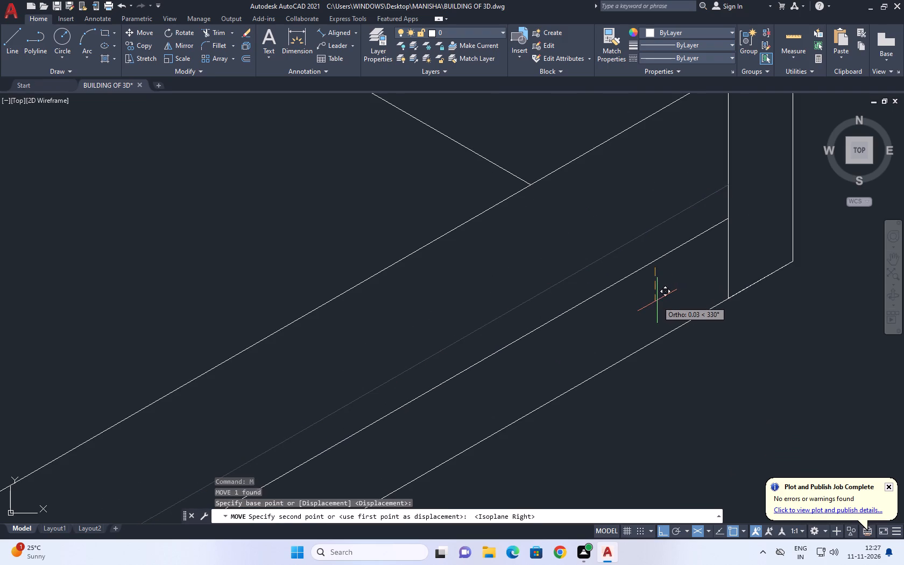
{"action": "type", "text": "0.05"}
{"action": "key", "text": "Return"}
{"action": "scroll", "coordinate": [668, 267], "scroll_direction": "down", "scroll_amount": 3}
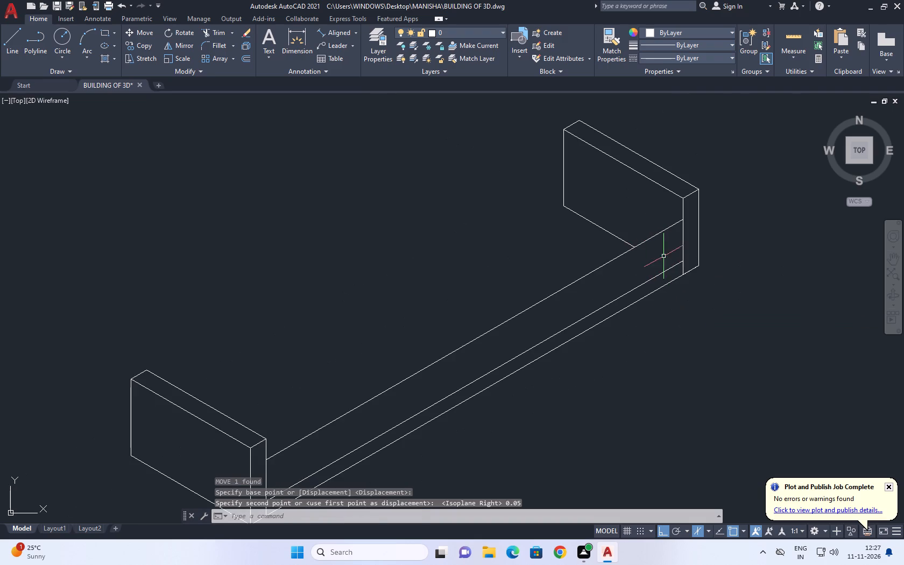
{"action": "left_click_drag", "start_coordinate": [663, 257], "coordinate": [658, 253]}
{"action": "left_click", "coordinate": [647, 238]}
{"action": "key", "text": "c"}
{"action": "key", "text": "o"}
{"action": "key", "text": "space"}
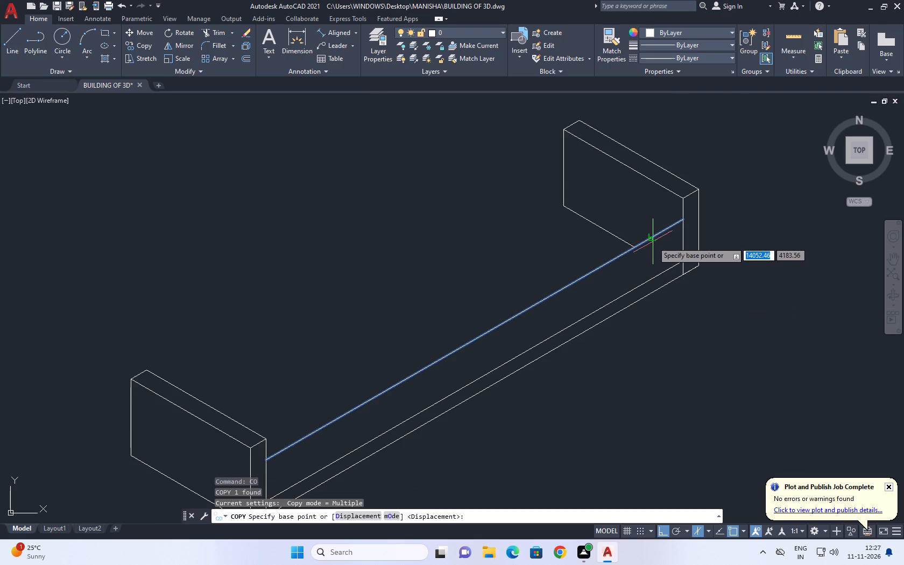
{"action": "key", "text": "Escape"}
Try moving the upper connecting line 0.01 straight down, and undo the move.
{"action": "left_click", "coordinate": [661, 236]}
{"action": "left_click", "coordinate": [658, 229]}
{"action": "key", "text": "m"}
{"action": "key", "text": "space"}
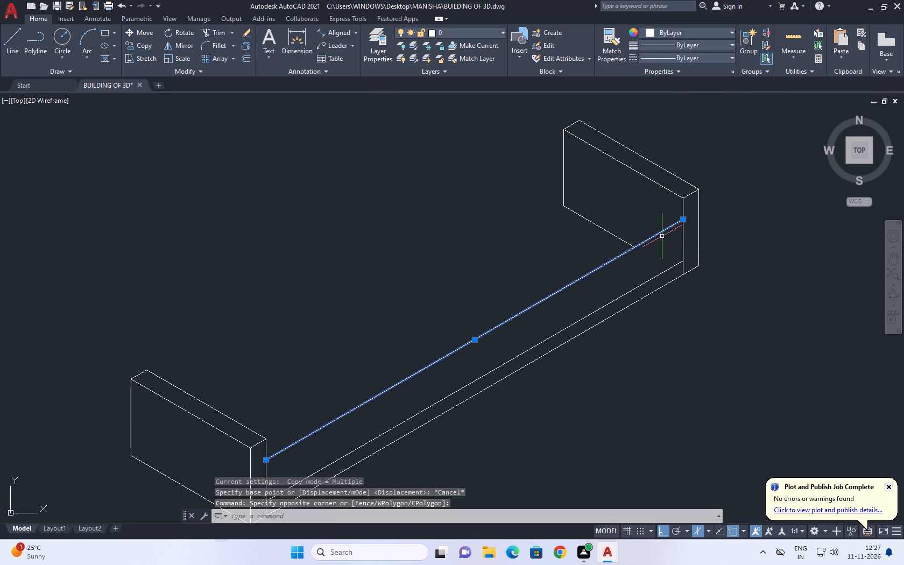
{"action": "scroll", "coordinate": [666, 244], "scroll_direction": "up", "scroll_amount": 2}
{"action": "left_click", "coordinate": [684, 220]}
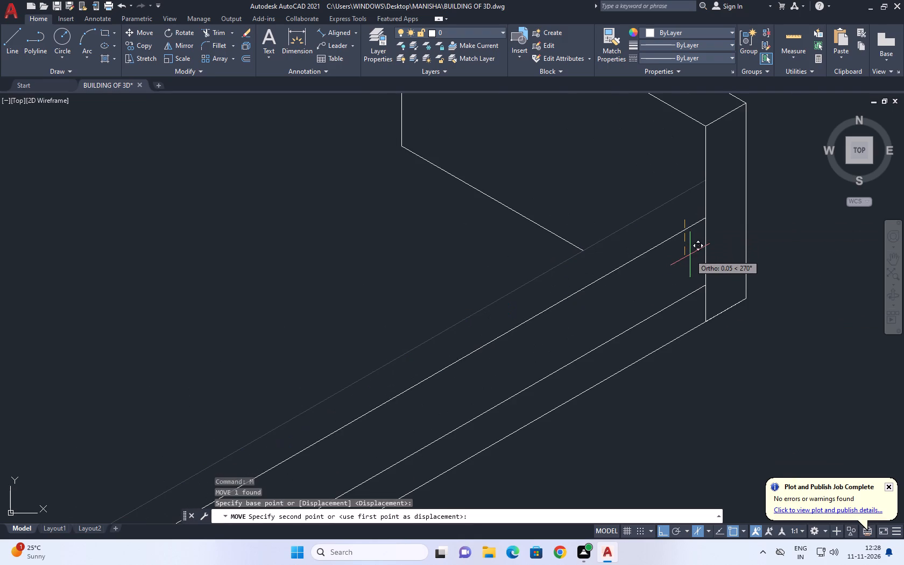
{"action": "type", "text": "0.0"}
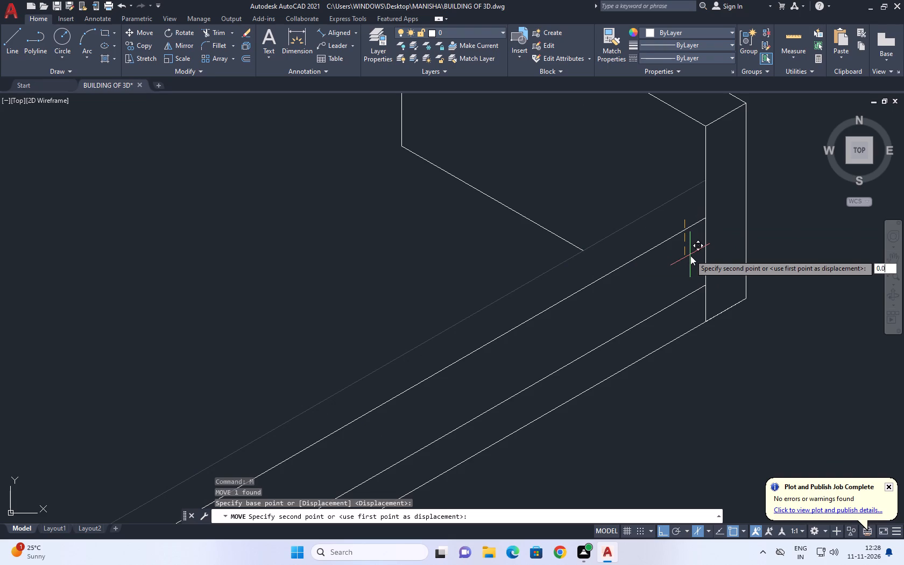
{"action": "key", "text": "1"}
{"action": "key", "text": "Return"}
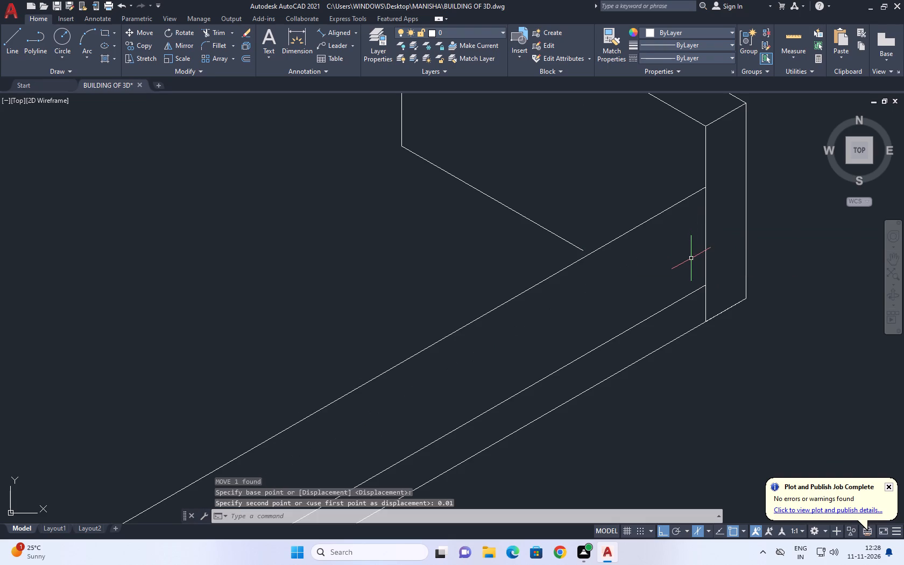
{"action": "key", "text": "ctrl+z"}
Move the upper connecting line straight down to lie close above the middle line, spaced like the two lower lines.
{"action": "left_click", "coordinate": [671, 238]}
{"action": "left_click", "coordinate": [665, 229]}
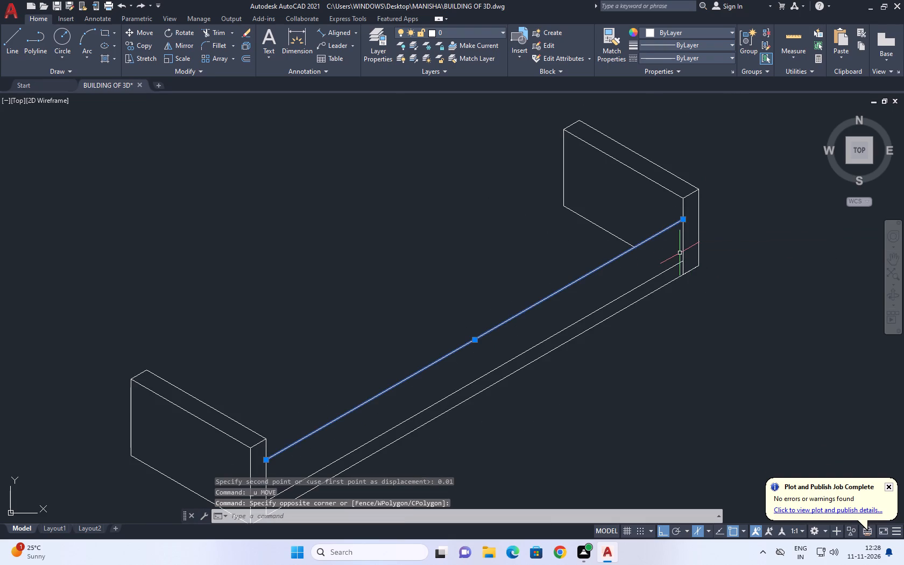
{"action": "key", "text": "m"}
{"action": "key", "text": "space"}
{"action": "scroll", "coordinate": [690, 230], "scroll_direction": "up", "scroll_amount": 2}
{"action": "left_click", "coordinate": [668, 205]}
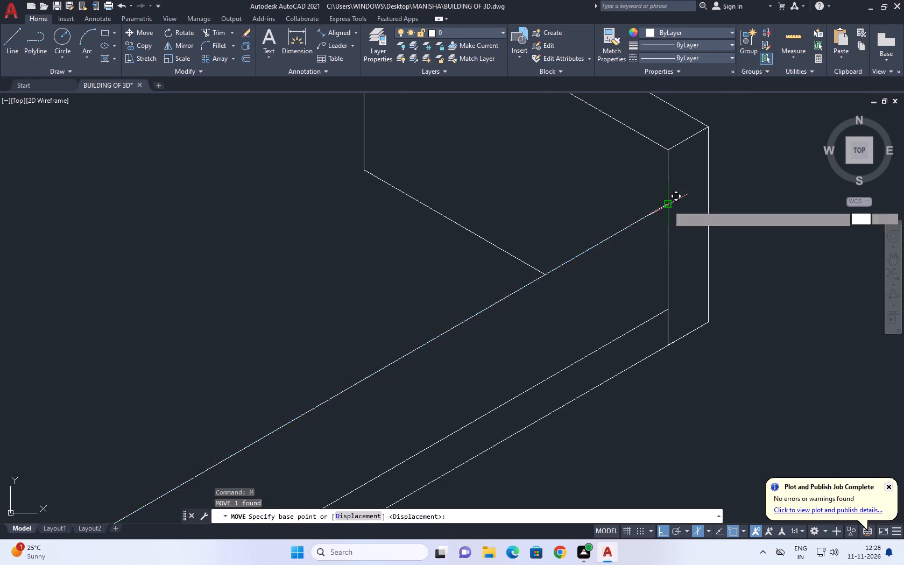
{"action": "left_click", "coordinate": [666, 272]}
{"action": "scroll", "coordinate": [648, 203], "scroll_direction": "down", "scroll_amount": 3}
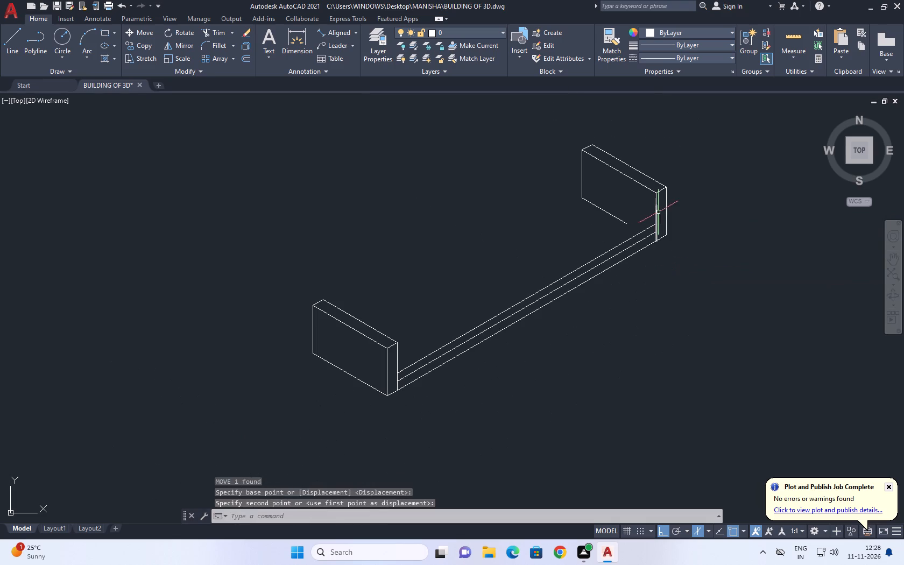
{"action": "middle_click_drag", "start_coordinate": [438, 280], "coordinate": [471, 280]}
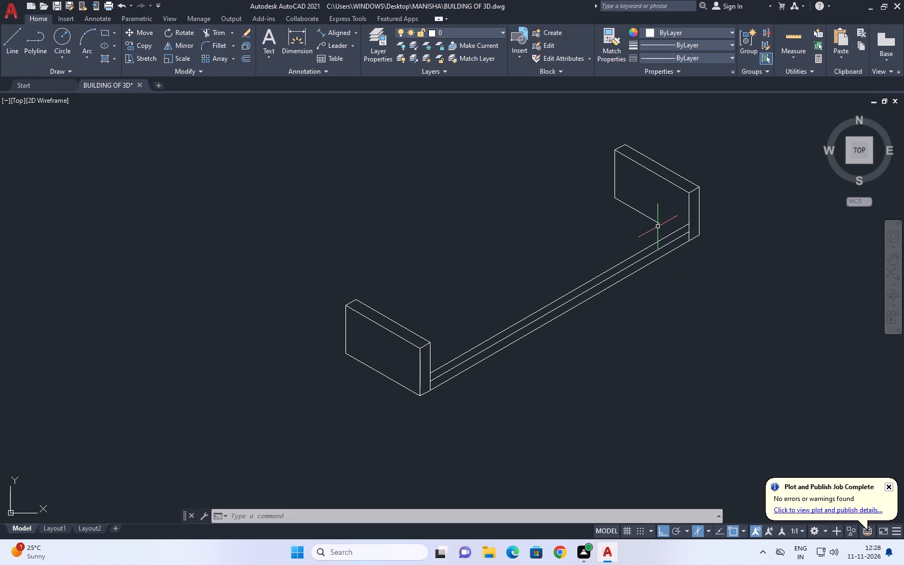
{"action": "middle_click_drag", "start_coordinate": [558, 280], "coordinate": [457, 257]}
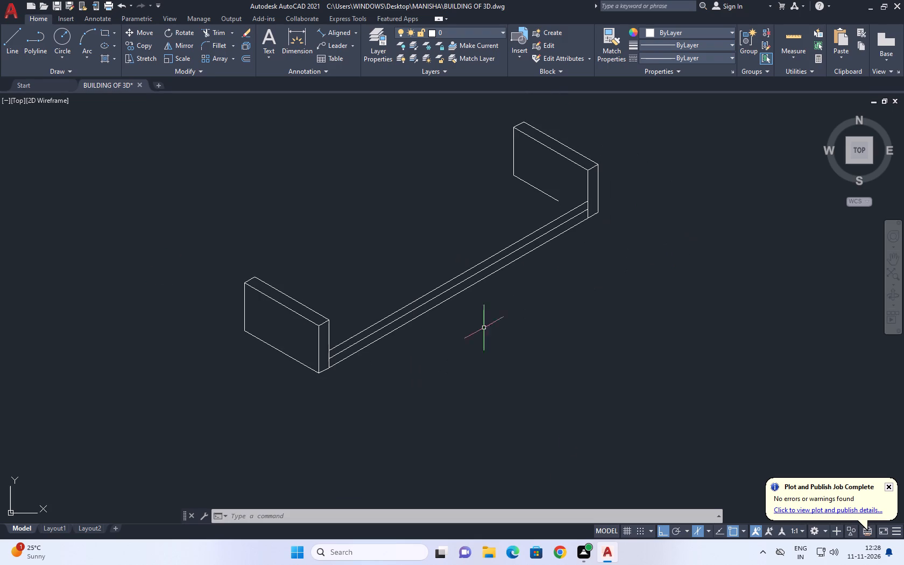
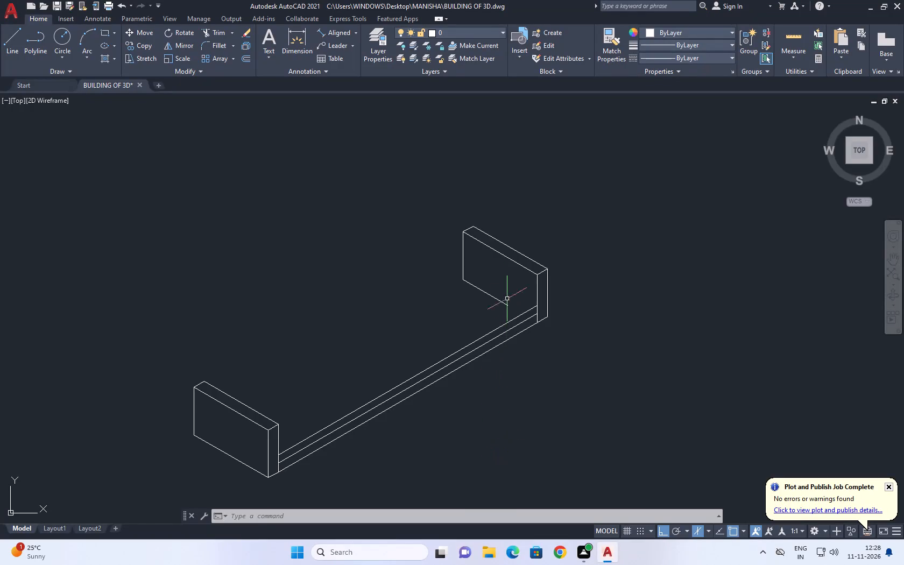
Move the second panel's shortened lower edge so its front end meets the upper connecting line at the panel's front upright.
{"action": "scroll", "coordinate": [503, 284], "scroll_direction": "up", "scroll_amount": 1}
{"action": "scroll", "coordinate": [536, 315], "scroll_direction": "up", "scroll_amount": 1}
{"action": "left_click_drag", "start_coordinate": [493, 287], "coordinate": [479, 301]}
{"action": "left_click", "coordinate": [443, 326]}
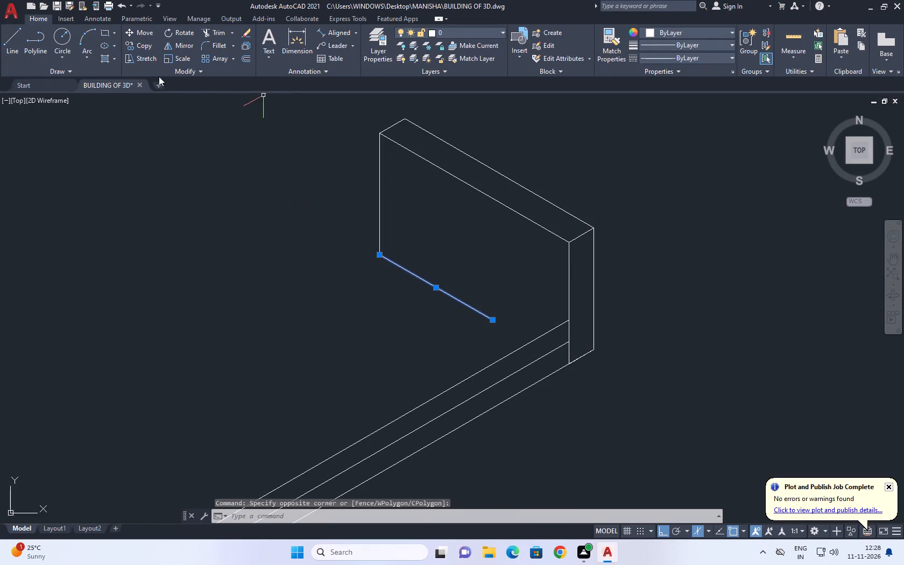
{"action": "middle_click_drag", "start_coordinate": [267, 168], "coordinate": [284, 185]}
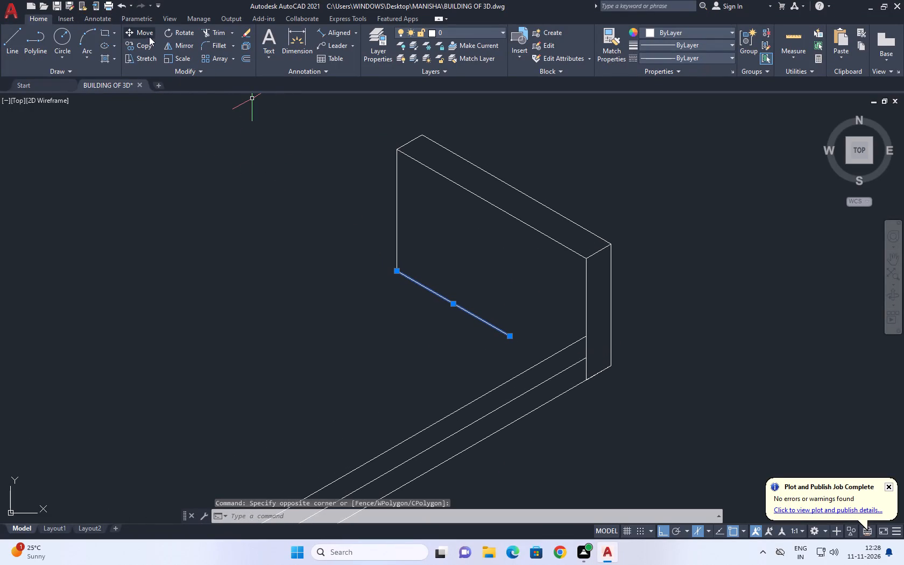
{"action": "left_click", "coordinate": [147, 29]}
{"action": "left_click", "coordinate": [512, 337]}
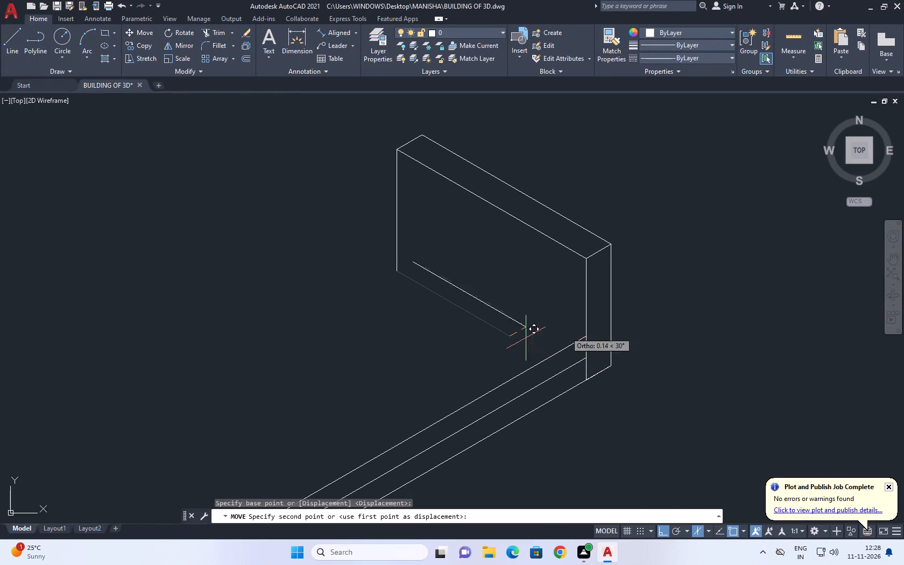
{"action": "left_click", "coordinate": [583, 337]}
{"action": "scroll", "coordinate": [521, 303], "scroll_direction": "down", "scroll_amount": 2}
{"action": "middle_click_drag", "start_coordinate": [575, 308], "coordinate": [576, 308]}
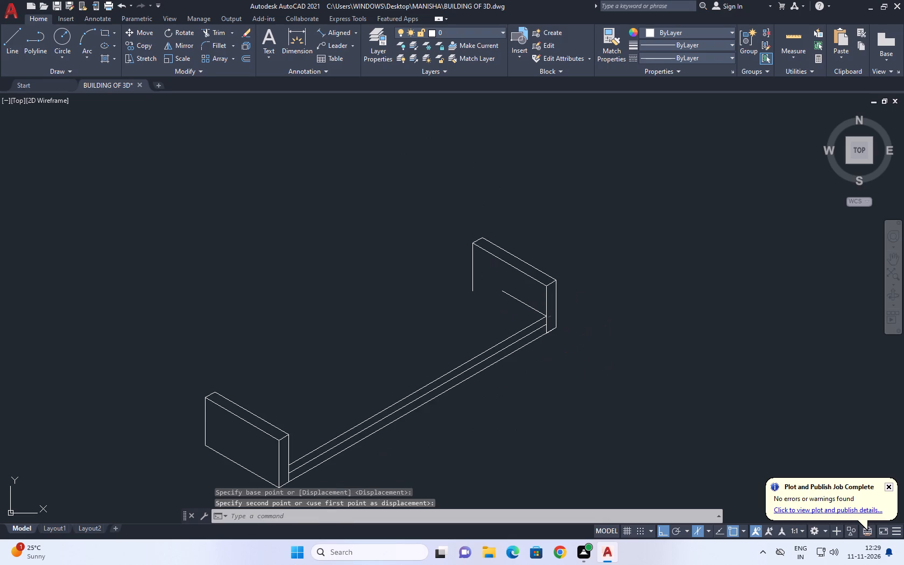
{"action": "middle_click_drag", "start_coordinate": [576, 308], "coordinate": [597, 313]}
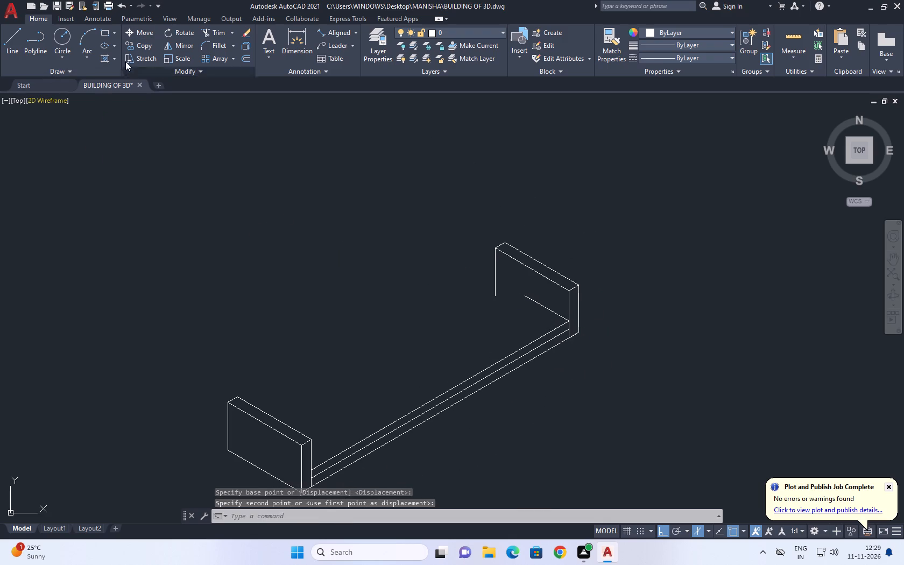
Fillet the moved edge with the second panel's rear vertical edge to close them into a corner.
{"action": "left_click", "coordinate": [212, 45]}
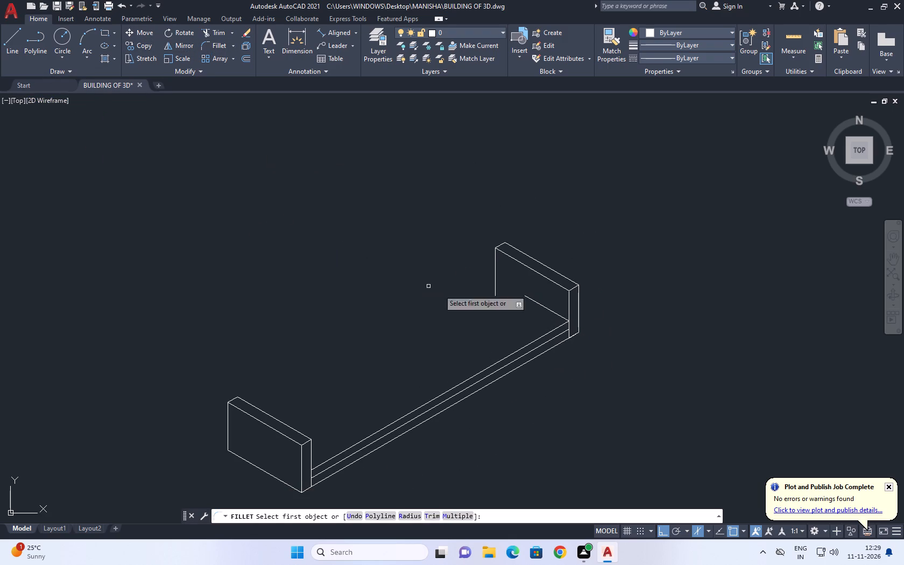
{"action": "left_click", "coordinate": [531, 298]}
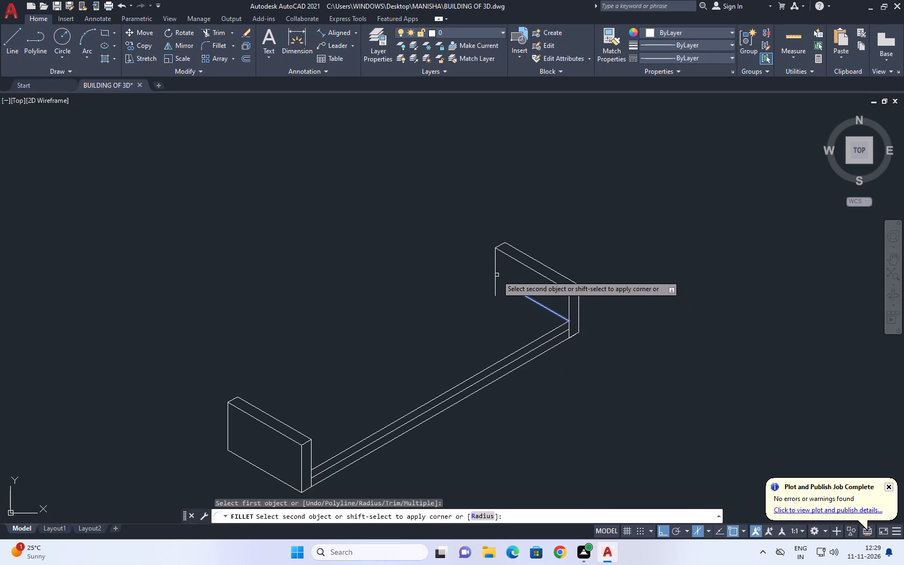
{"action": "left_click", "coordinate": [495, 273]}
Draw a line about 1.65 long from the second panel's lower rear corner, parallel to the rail, past the first panel's top edge.
{"action": "middle_click_drag", "start_coordinate": [361, 279], "coordinate": [401, 317]}
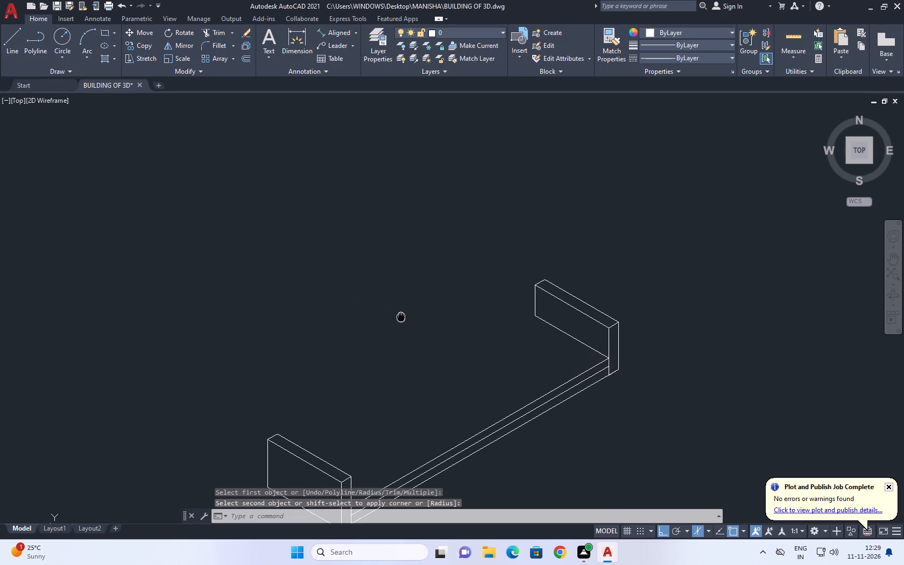
{"action": "middle_click_drag", "start_coordinate": [401, 317], "coordinate": [405, 319]}
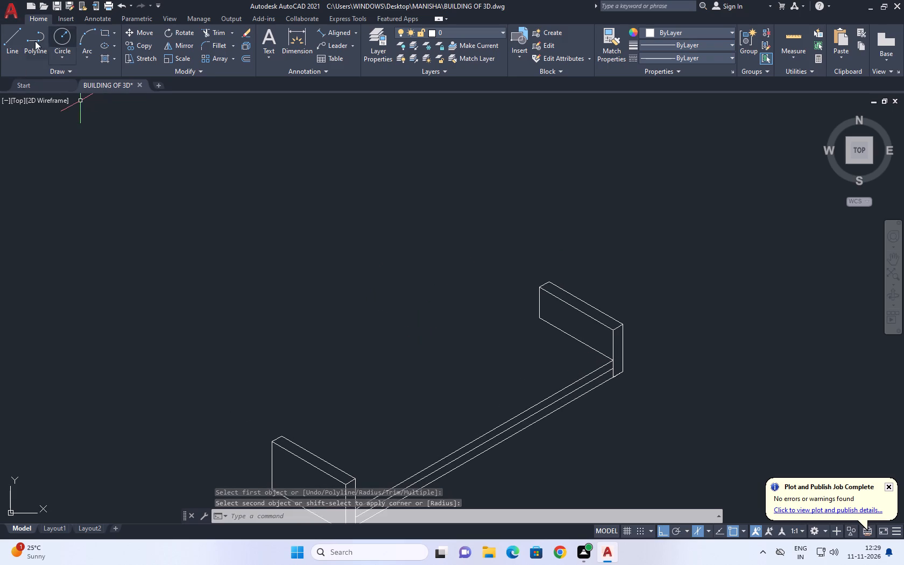
{"action": "left_click", "coordinate": [11, 47]}
{"action": "left_click", "coordinate": [538, 316]}
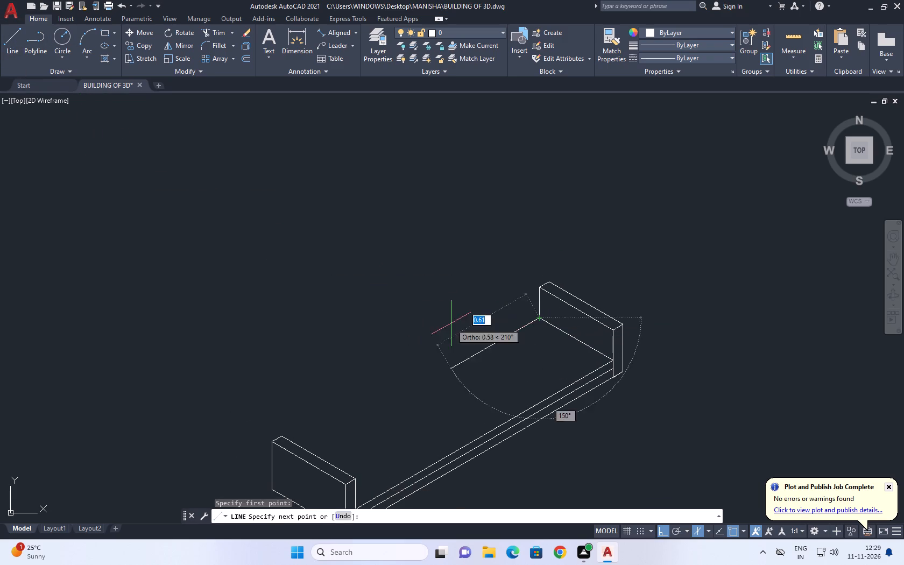
{"action": "scroll", "coordinate": [450, 324], "scroll_direction": "down", "scroll_amount": 1}
{"action": "scroll", "coordinate": [357, 411], "scroll_direction": "up", "scroll_amount": 6}
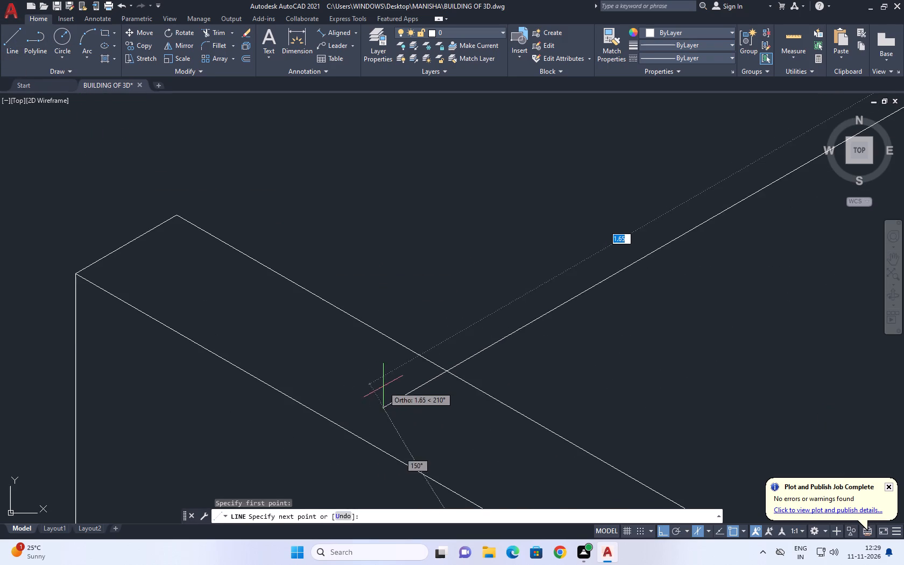
{"action": "left_click", "coordinate": [386, 399]}
{"action": "right_click", "coordinate": [437, 267]}
{"action": "left_click", "coordinate": [462, 286]}
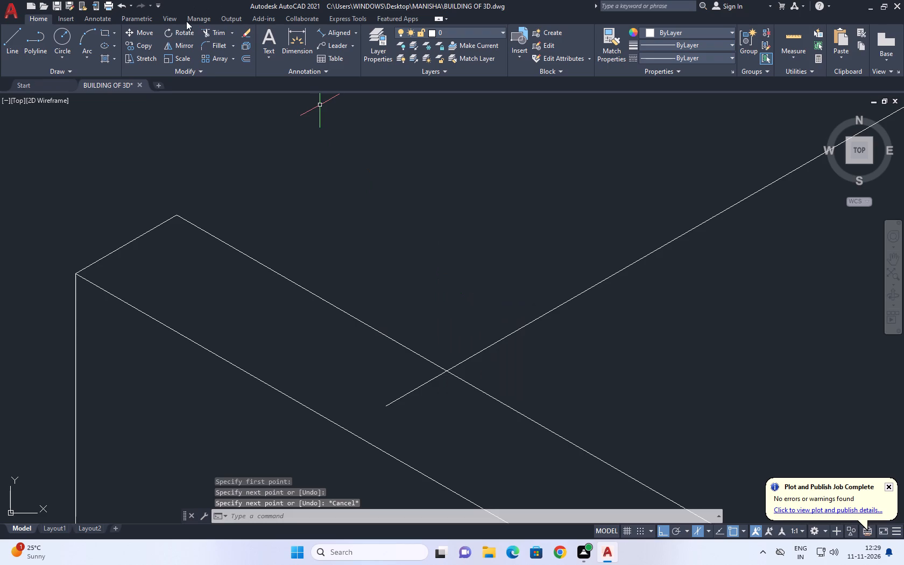
Trim the end of the rear seat line that runs across the first panel's top face.
{"action": "left_click", "coordinate": [223, 31]}
{"action": "left_click_drag", "start_coordinate": [444, 409], "coordinate": [436, 404]}
{"action": "left_click", "coordinate": [367, 370]}
{"action": "right_click", "coordinate": [439, 285]}
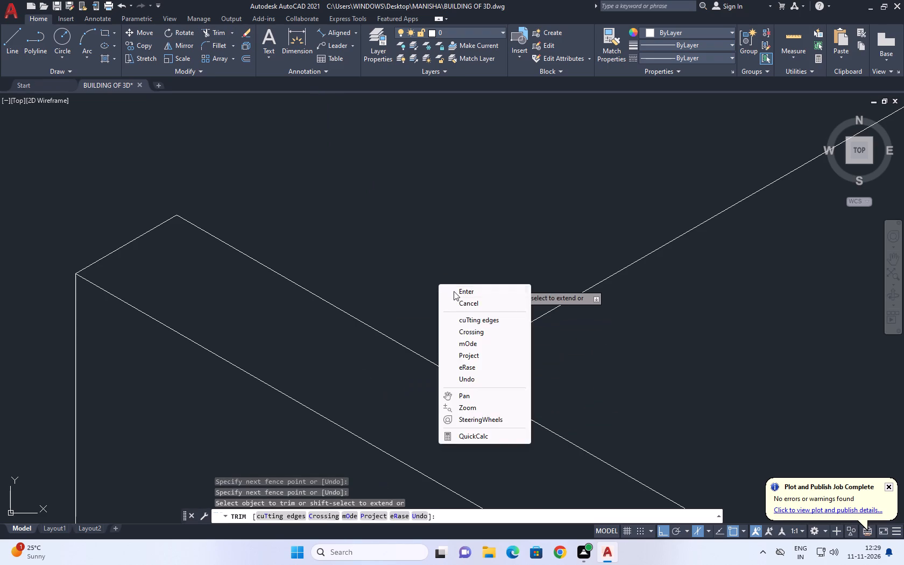
{"action": "left_click", "coordinate": [468, 298]}
Draw the backrest outline straight up from the first panel's rear top corner and about 1.7 parallel to the seat towards the second panel.
{"action": "scroll", "coordinate": [358, 308], "scroll_direction": "down", "scroll_amount": 4}
{"action": "middle_click_drag", "start_coordinate": [421, 299], "coordinate": [429, 353]}
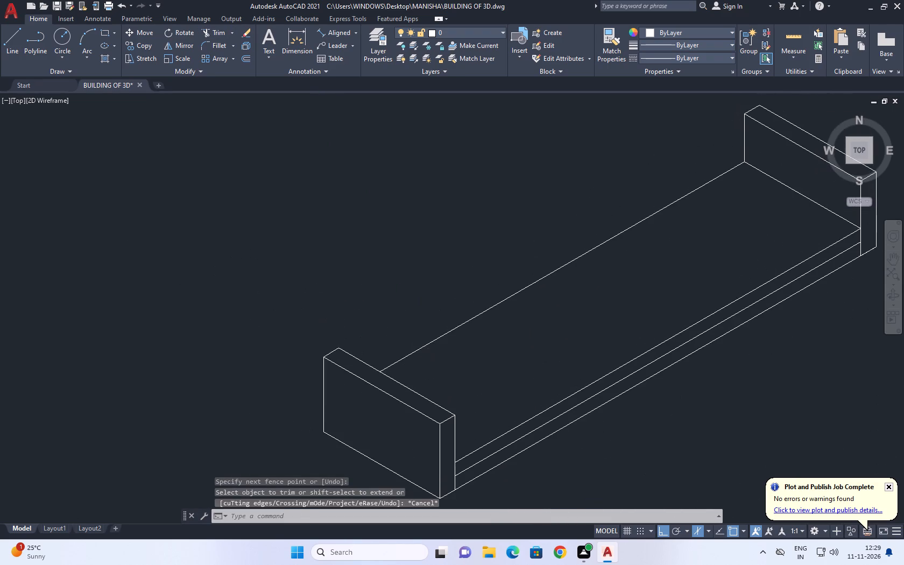
{"action": "middle_click_drag", "start_coordinate": [344, 331], "coordinate": [359, 352]}
{"action": "left_click_drag", "start_coordinate": [7, 48], "coordinate": [9, 56]}
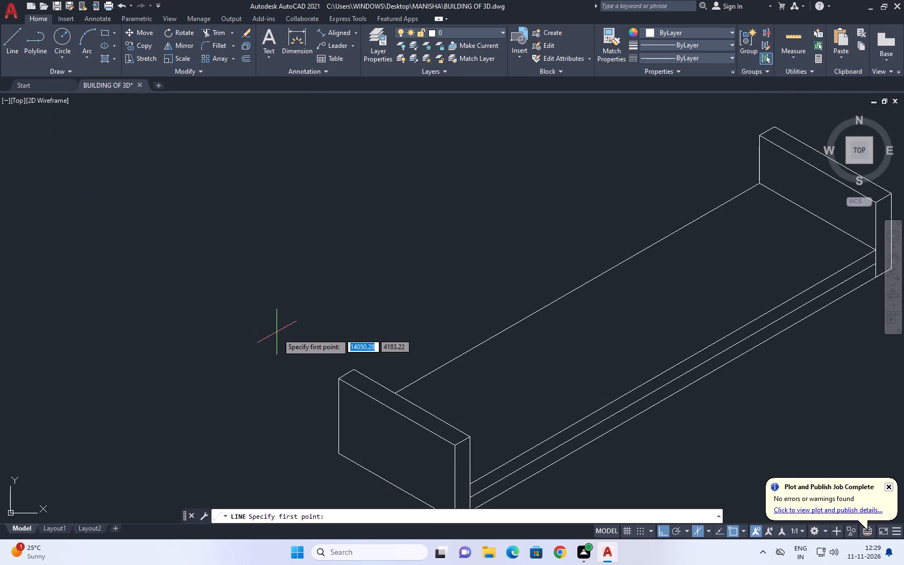
{"action": "scroll", "coordinate": [272, 343], "scroll_direction": "up", "scroll_amount": 1}
{"action": "left_click", "coordinate": [404, 385]}
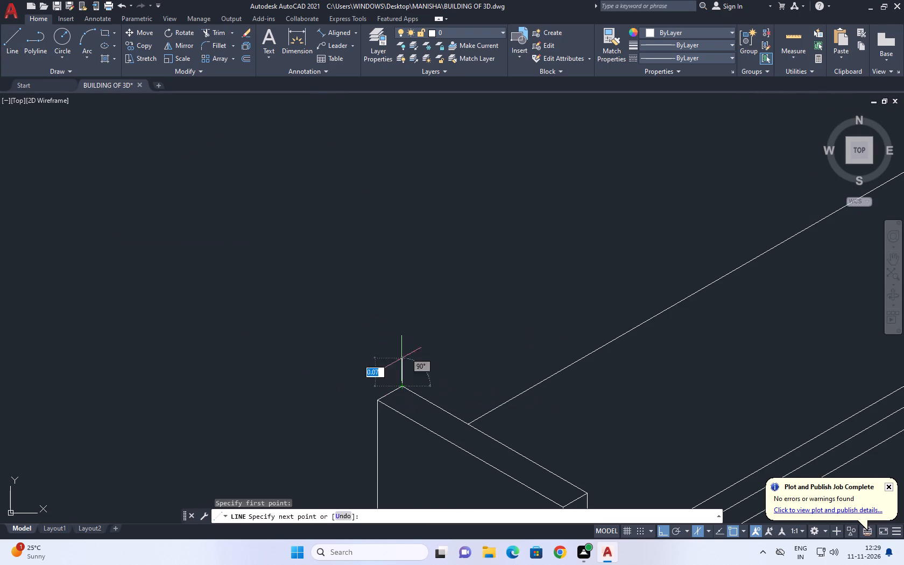
{"action": "scroll", "coordinate": [400, 295], "scroll_direction": "down", "scroll_amount": 4}
{"action": "left_click", "coordinate": [400, 278]}
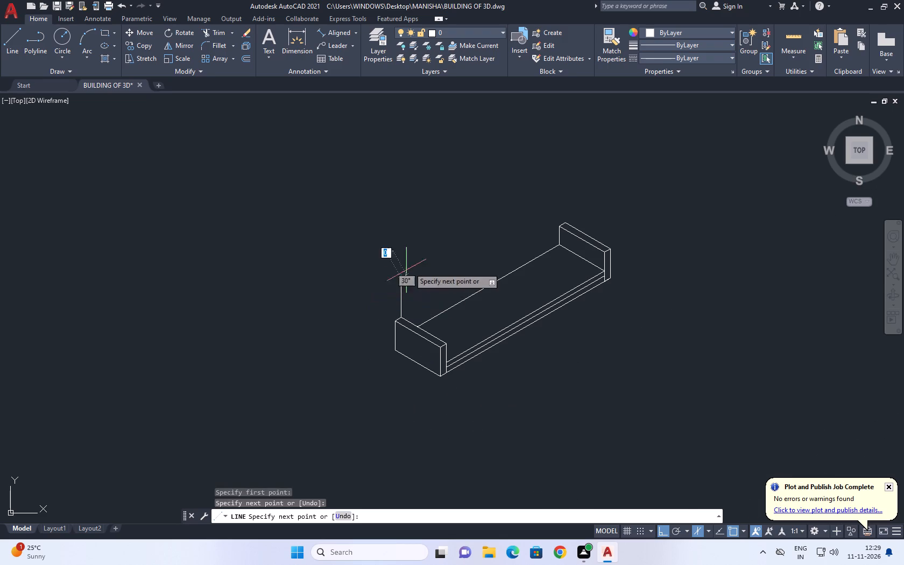
{"action": "scroll", "coordinate": [556, 201], "scroll_direction": "up", "scroll_amount": 2}
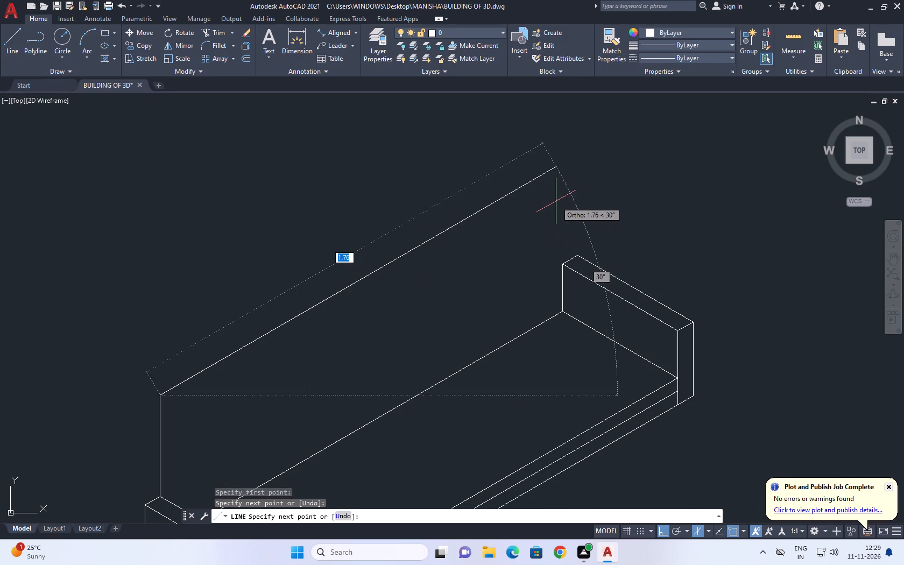
{"action": "left_click", "coordinate": [548, 190]}
{"action": "right_click", "coordinate": [540, 205]}
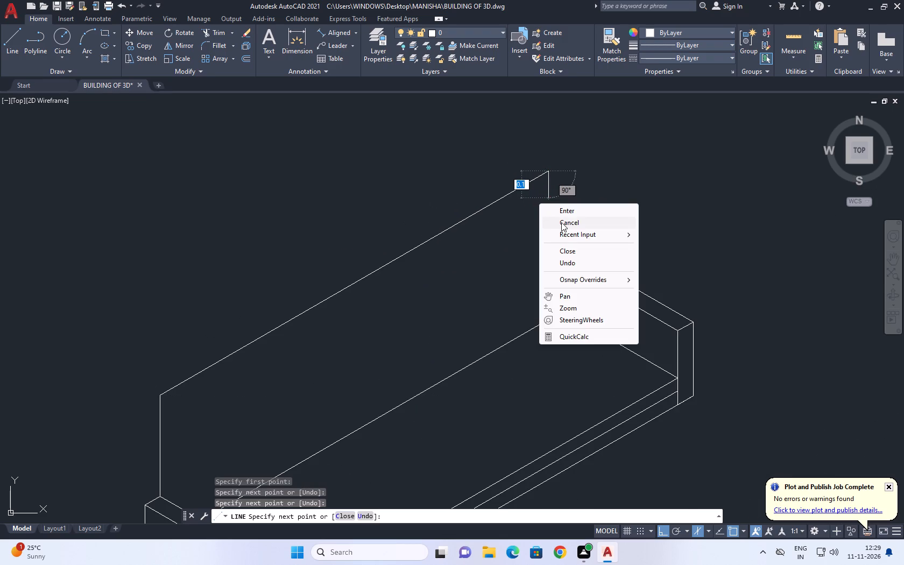
{"action": "left_click_drag", "start_coordinate": [561, 222], "coordinate": [561, 217]}
Draw a vertical line up from the second panel's rear top corner to slightly above the end of the backrest's top line.
{"action": "right_click_drag", "start_coordinate": [589, 197], "coordinate": [584, 190]}
{"action": "left_click", "coordinate": [619, 190]}
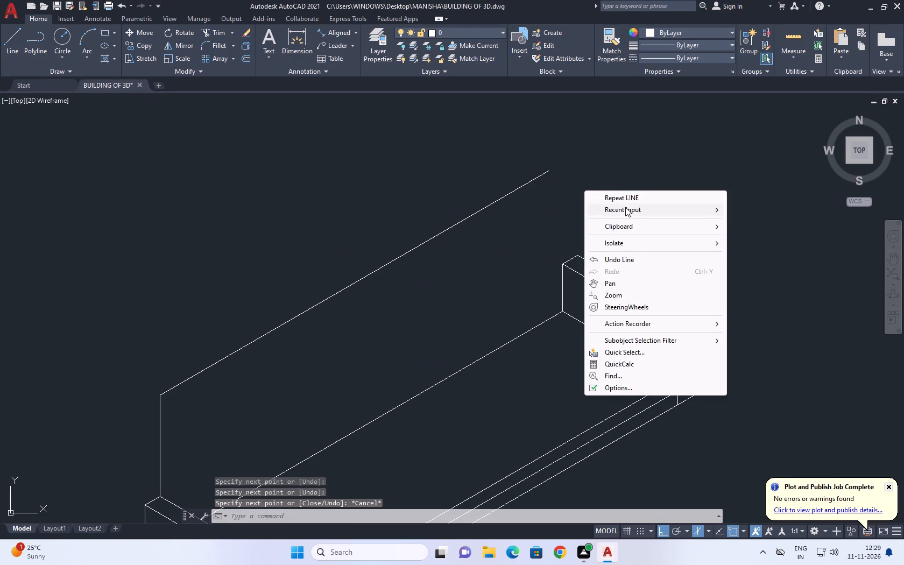
{"action": "left_click", "coordinate": [631, 194]}
{"action": "left_click", "coordinate": [561, 268]}
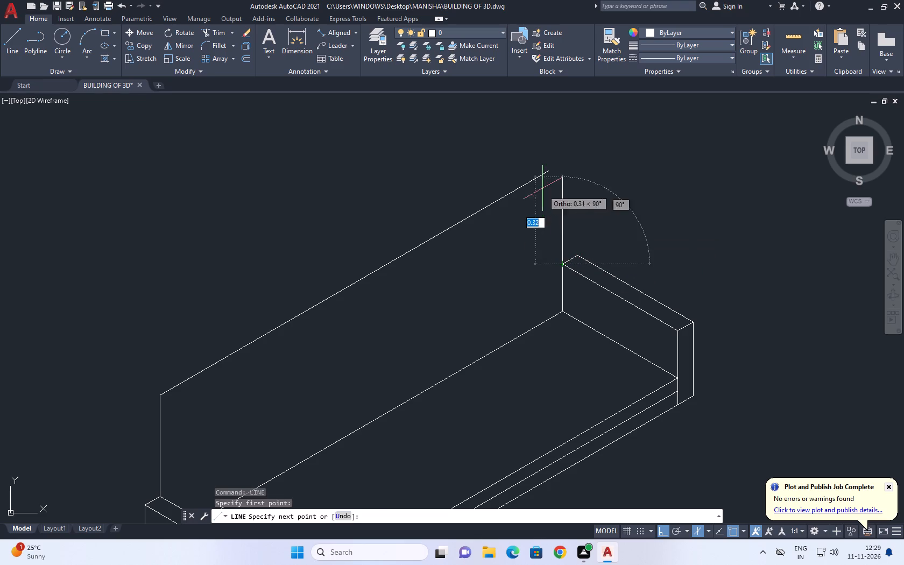
{"action": "scroll", "coordinate": [547, 168], "scroll_direction": "up", "scroll_amount": 1}
{"action": "left_click_drag", "start_coordinate": [568, 153], "coordinate": [568, 165]}
{"action": "right_click", "coordinate": [611, 155]}
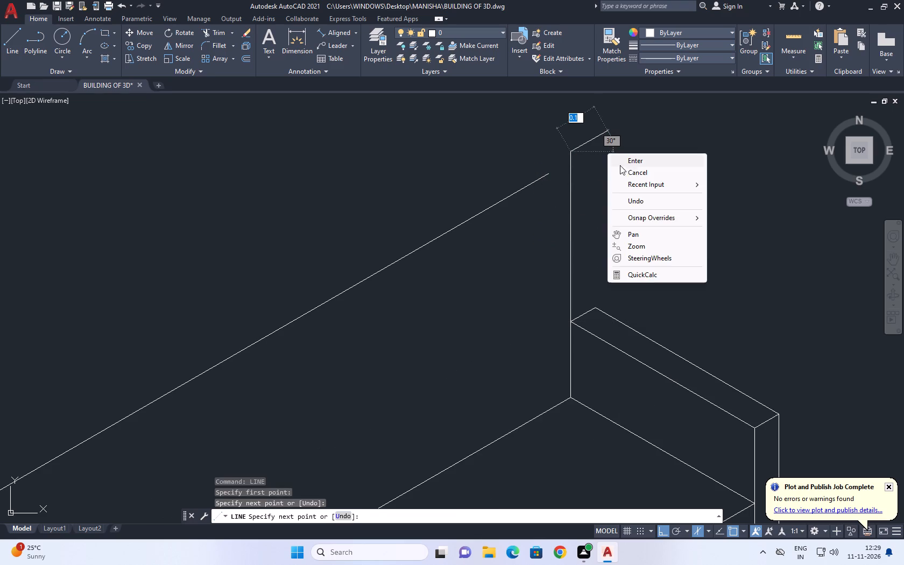
{"action": "left_click", "coordinate": [630, 168]}
Fillet the backrest's top line with the vertical line at the second panel to close the corner.
{"action": "left_click", "coordinate": [220, 46]}
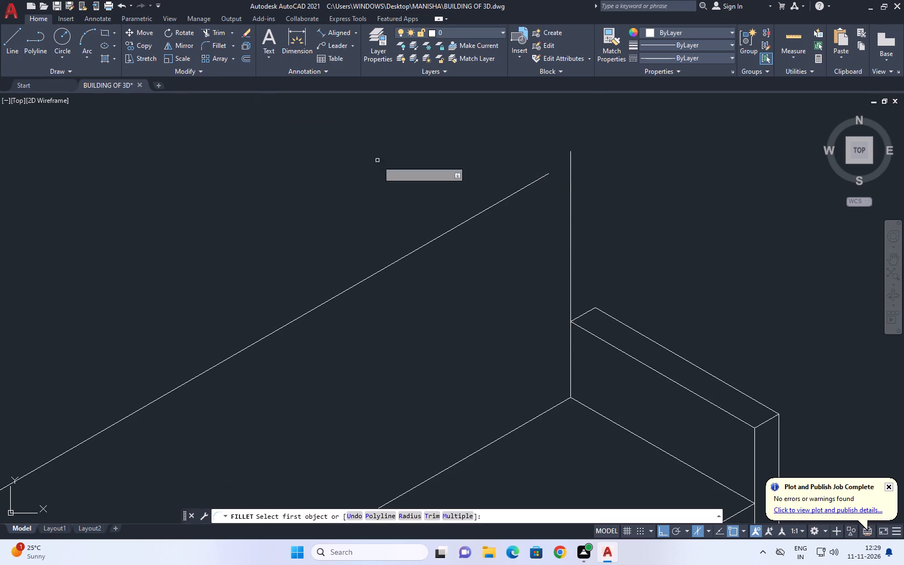
{"action": "left_click", "coordinate": [531, 182]}
{"action": "left_click", "coordinate": [570, 172]}
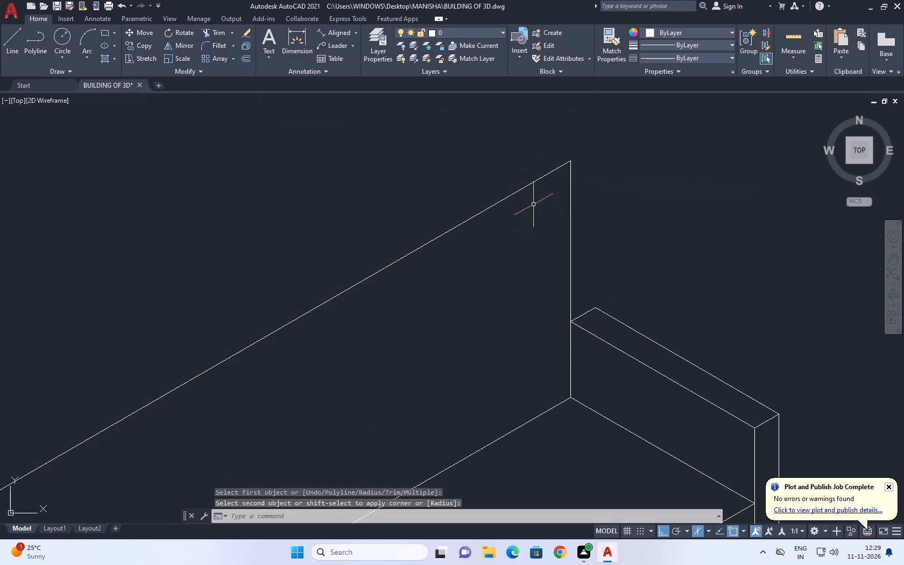
Copy the backrest's top line and two verticals a short distance forward, from the first panel's rear top corner onto its top edge.
{"action": "scroll", "coordinate": [533, 203], "scroll_direction": "down", "scroll_amount": 2}
{"action": "middle_click_drag", "start_coordinate": [349, 291], "coordinate": [400, 310]}
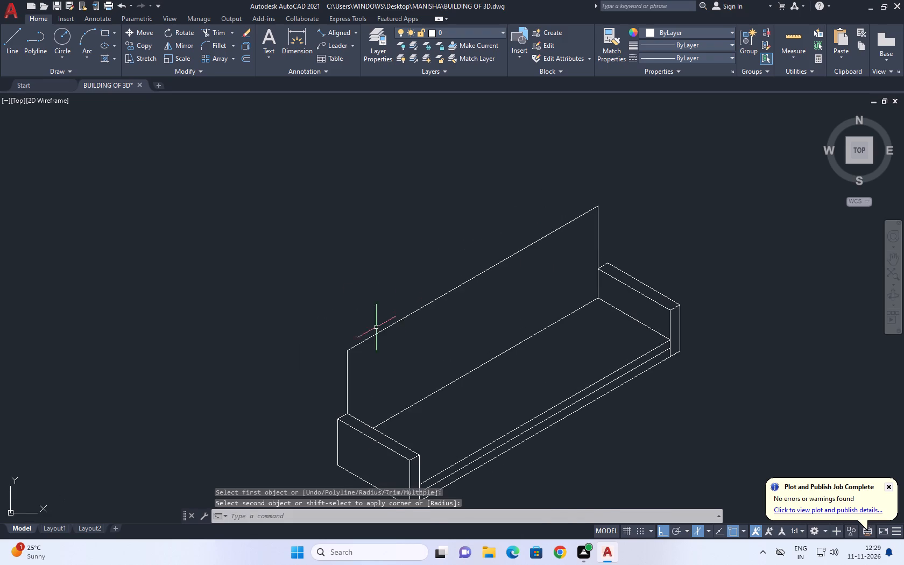
{"action": "scroll", "coordinate": [370, 333], "scroll_direction": "up", "scroll_amount": 1}
{"action": "left_click_drag", "start_coordinate": [387, 356], "coordinate": [376, 333]}
{"action": "left_click", "coordinate": [358, 296]}
{"action": "left_click_drag", "start_coordinate": [344, 380], "coordinate": [334, 385]}
{"action": "left_click_drag", "start_coordinate": [310, 377], "coordinate": [306, 376]}
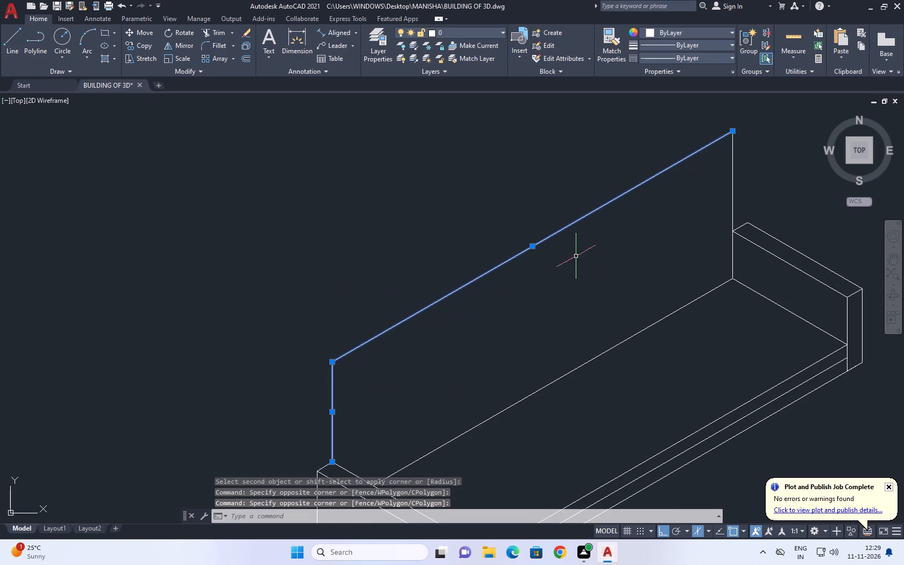
{"action": "left_click", "coordinate": [736, 147]}
{"action": "left_click", "coordinate": [733, 151]}
{"action": "left_click", "coordinate": [740, 158]}
{"action": "left_click", "coordinate": [728, 165]}
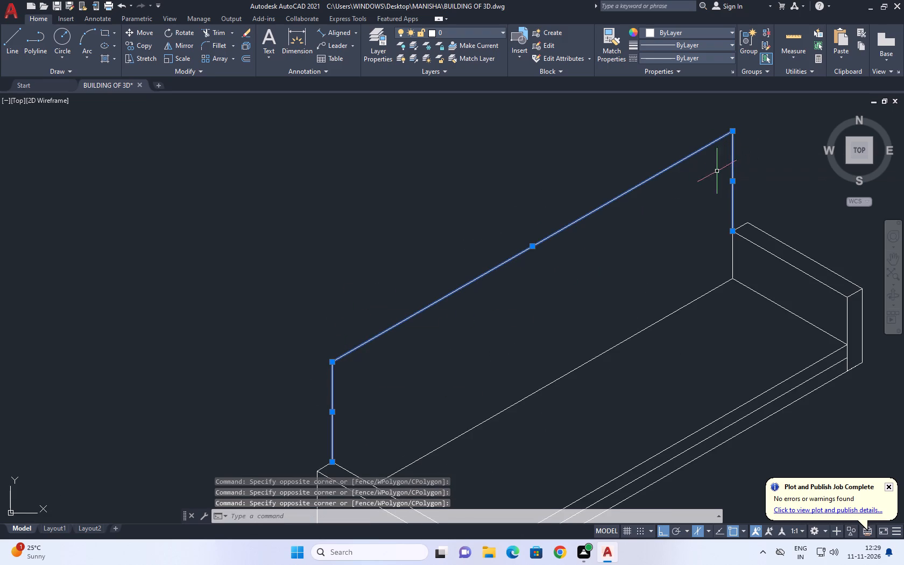
{"action": "left_click", "coordinate": [140, 50]}
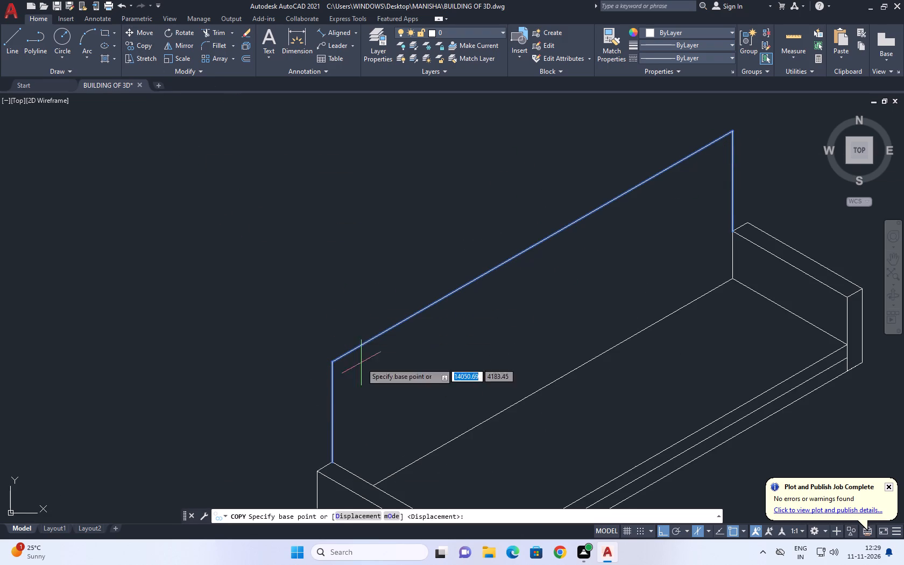
{"action": "middle_click_drag", "start_coordinate": [361, 363], "coordinate": [336, 207]}
{"action": "scroll", "coordinate": [308, 307], "scroll_direction": "up", "scroll_amount": 2}
{"action": "left_click", "coordinate": [302, 305]}
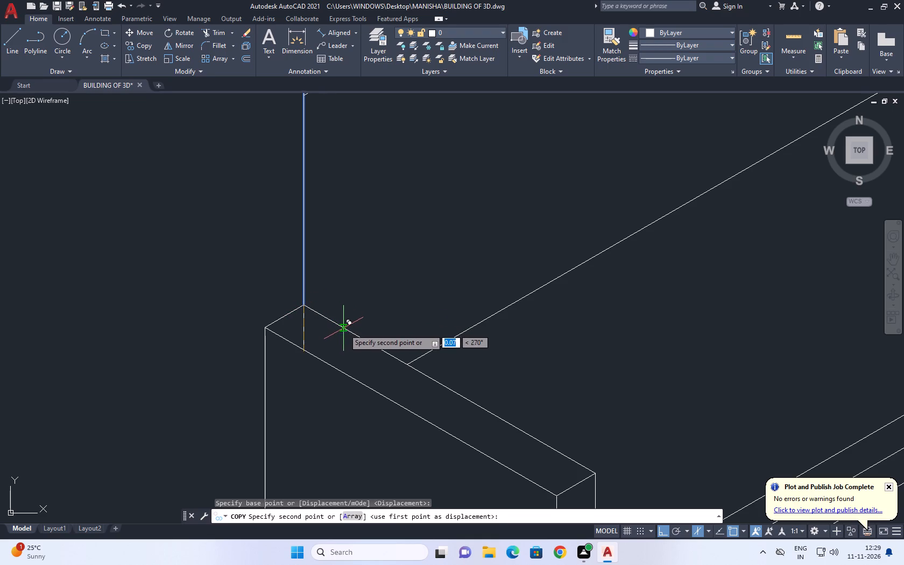
{"action": "left_click", "coordinate": [344, 329]}
{"action": "scroll", "coordinate": [356, 321], "scroll_direction": "down", "scroll_amount": 3}
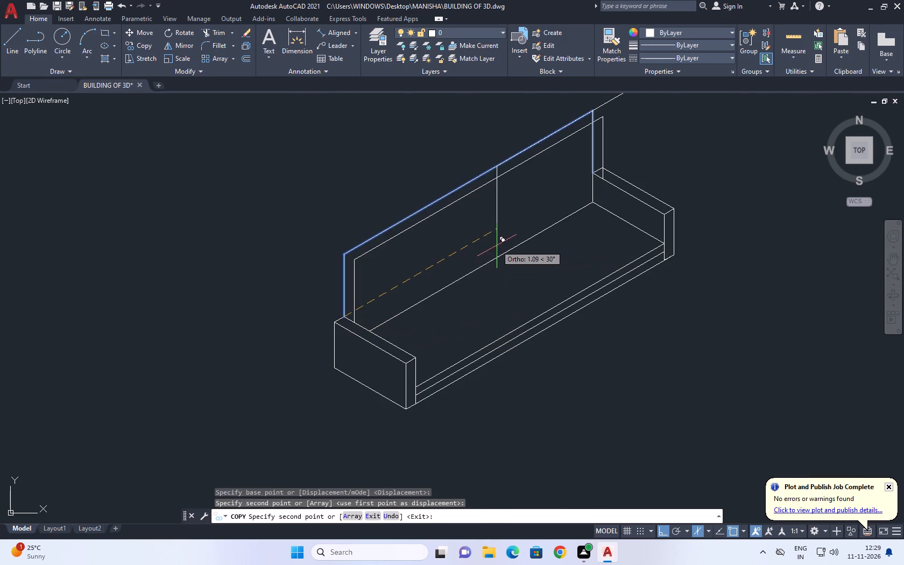
{"action": "right_click", "coordinate": [495, 245]}
{"action": "left_click", "coordinate": [513, 257]}
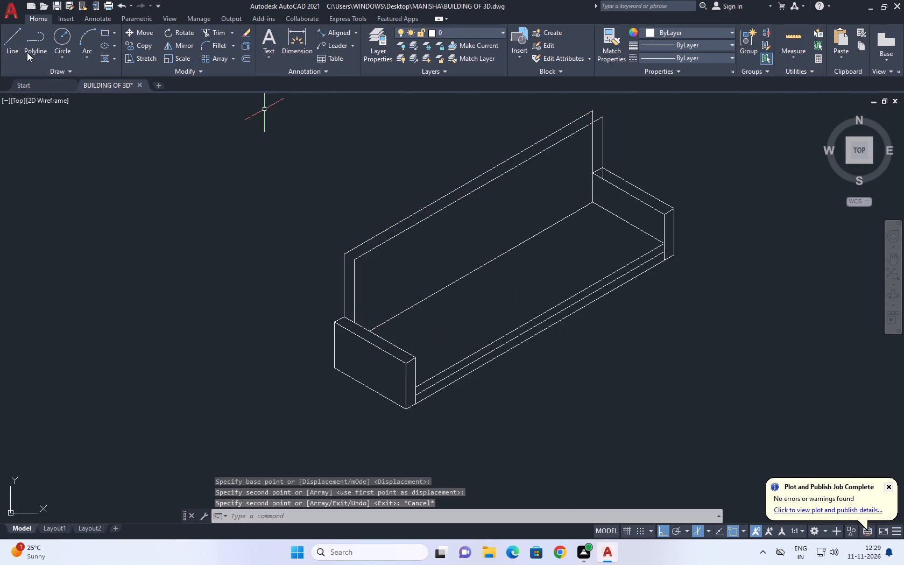
Draw a short line joining the top corners of the two backrest outlines at the first panel's end.
{"action": "left_click", "coordinate": [11, 50]}
{"action": "scroll", "coordinate": [334, 260], "scroll_direction": "up", "scroll_amount": 2}
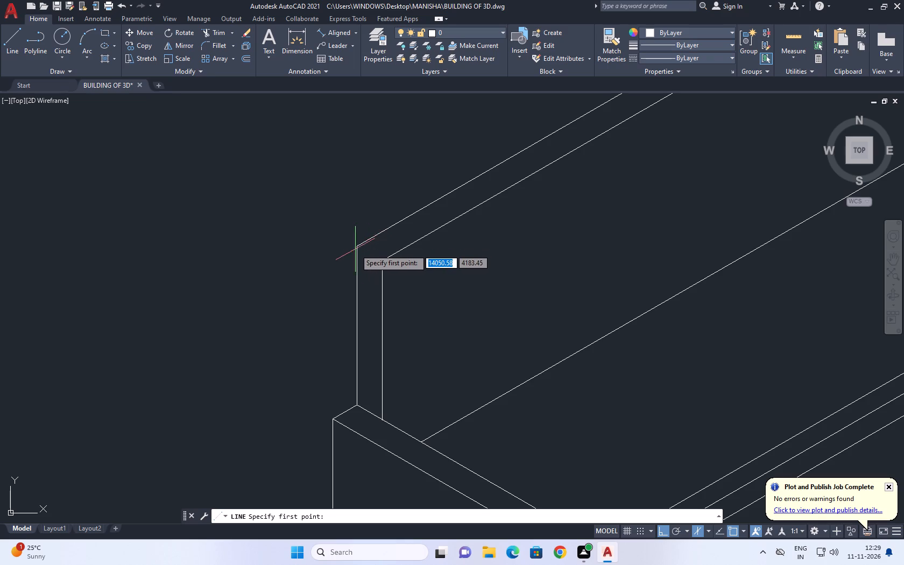
{"action": "left_click", "coordinate": [356, 249]}
{"action": "left_click_drag", "start_coordinate": [383, 259], "coordinate": [385, 264]}
{"action": "right_click", "coordinate": [439, 232]}
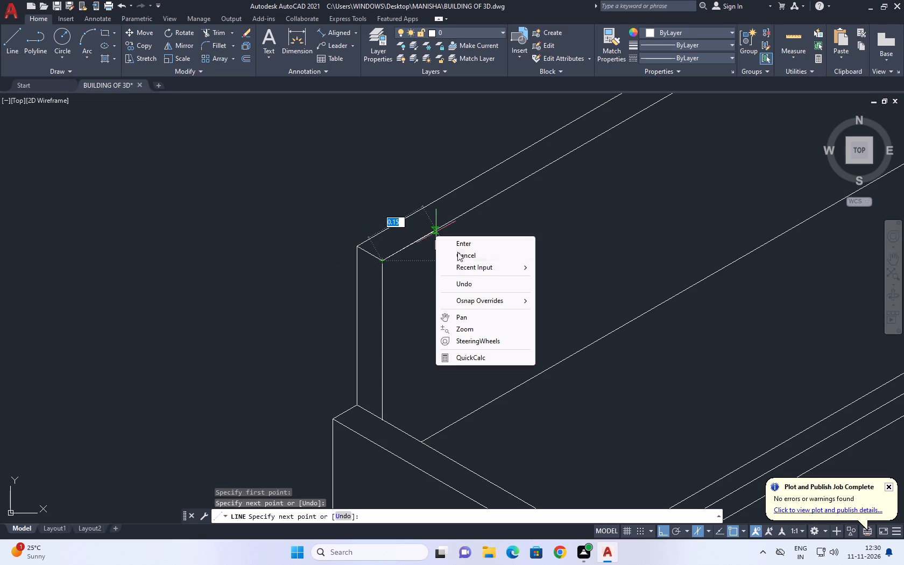
{"action": "left_click_drag", "start_coordinate": [499, 243], "coordinate": [498, 250]}
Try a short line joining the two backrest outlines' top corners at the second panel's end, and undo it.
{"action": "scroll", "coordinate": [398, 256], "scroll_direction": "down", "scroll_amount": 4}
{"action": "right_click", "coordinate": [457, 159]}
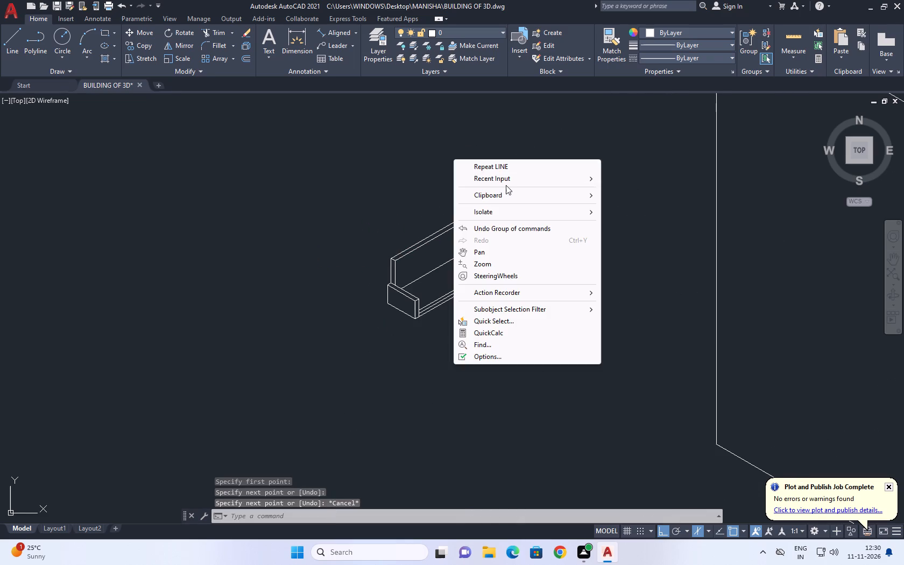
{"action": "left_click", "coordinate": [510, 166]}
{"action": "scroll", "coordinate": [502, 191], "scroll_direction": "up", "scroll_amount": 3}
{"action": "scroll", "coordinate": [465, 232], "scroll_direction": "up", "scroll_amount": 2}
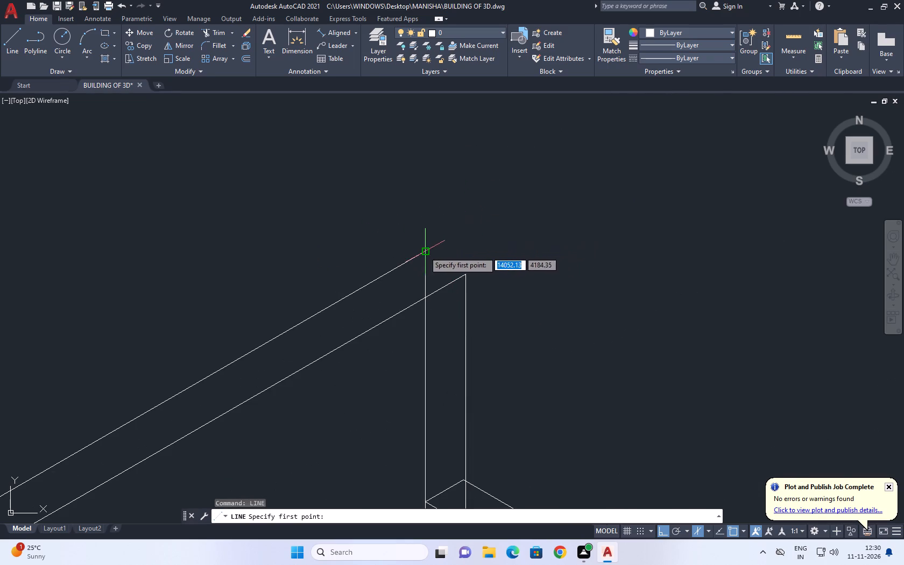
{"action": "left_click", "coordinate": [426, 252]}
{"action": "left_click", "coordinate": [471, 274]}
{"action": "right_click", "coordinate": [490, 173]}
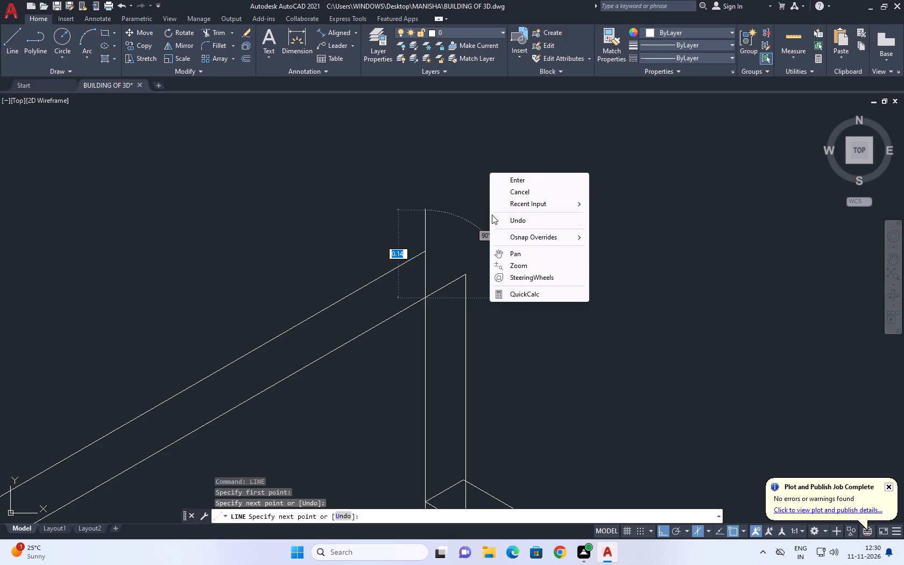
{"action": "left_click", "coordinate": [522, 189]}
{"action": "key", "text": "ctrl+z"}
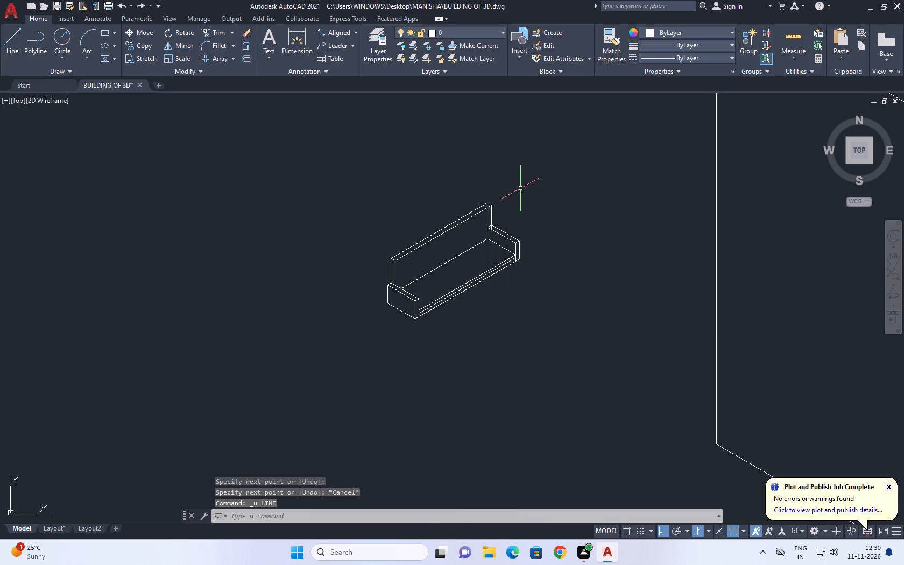
Draw a short line from the rear backrest outline's top corner to the front outline's top corner at the second panel's end.
{"action": "scroll", "coordinate": [491, 208], "scroll_direction": "up", "scroll_amount": 2}
{"action": "middle_click_drag", "start_coordinate": [487, 198], "coordinate": [394, 271]}
{"action": "type", "text": "L"}
{"action": "key", "text": "space"}
{"action": "scroll", "coordinate": [397, 272], "scroll_direction": "up", "scroll_amount": 3}
{"action": "left_click", "coordinate": [385, 266]}
{"action": "left_click", "coordinate": [423, 290]}
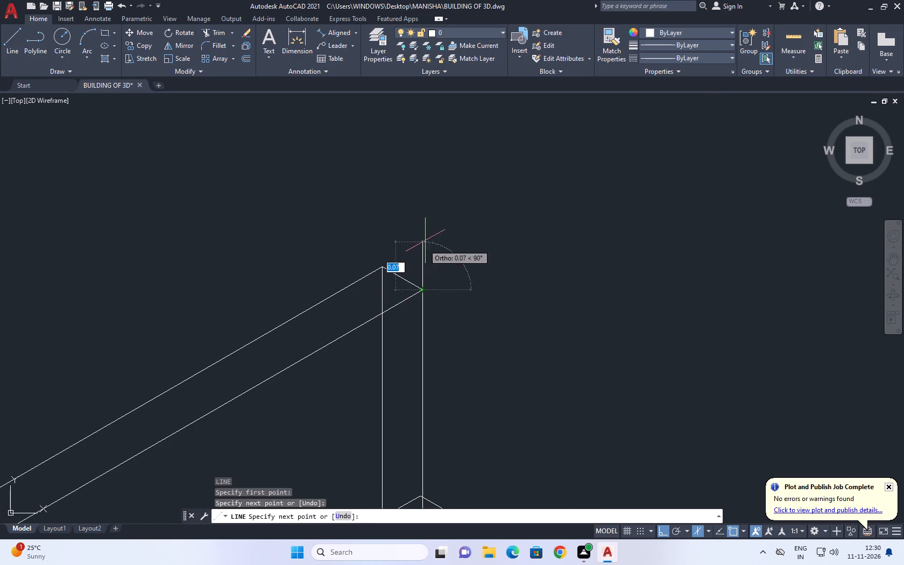
{"action": "key", "text": "space"}
Trim the front backrest outline's vertical line where it runs below the second panel's rear top edge.
{"action": "scroll", "coordinate": [427, 212], "scroll_direction": "down", "scroll_amount": 3}
{"action": "scroll", "coordinate": [415, 299], "scroll_direction": "up", "scroll_amount": 3}
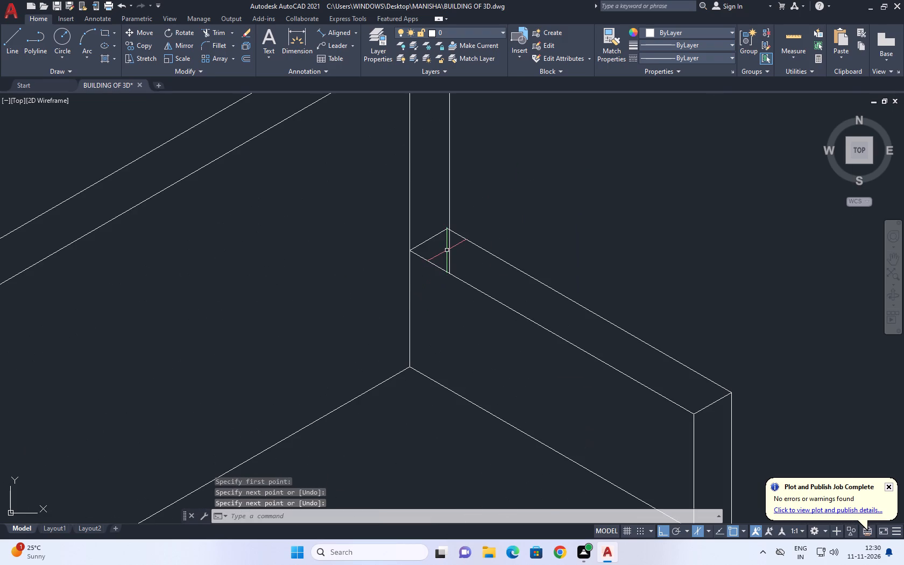
{"action": "type", "text": "TR"}
{"action": "key", "text": "space"}
{"action": "left_click", "coordinate": [446, 249]}
{"action": "left_click", "coordinate": [454, 249]}
{"action": "key", "text": "space"}
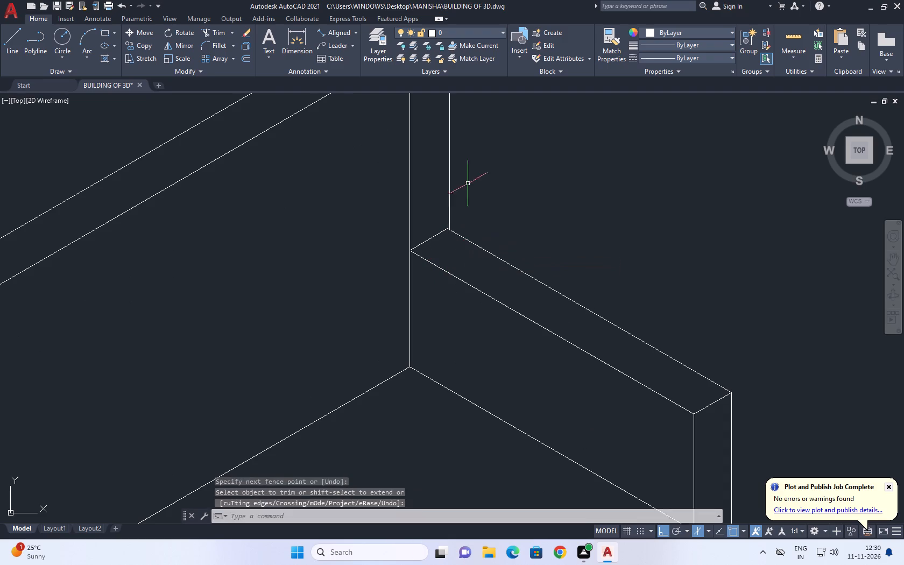
Move the trimmed vertical line by its lower end onto the second panel's rear top corner.
{"action": "middle_click_drag", "start_coordinate": [468, 183], "coordinate": [490, 326]}
{"action": "left_click", "coordinate": [469, 277]}
{"action": "left_click", "coordinate": [465, 272]}
{"action": "left_click", "coordinate": [472, 274]}
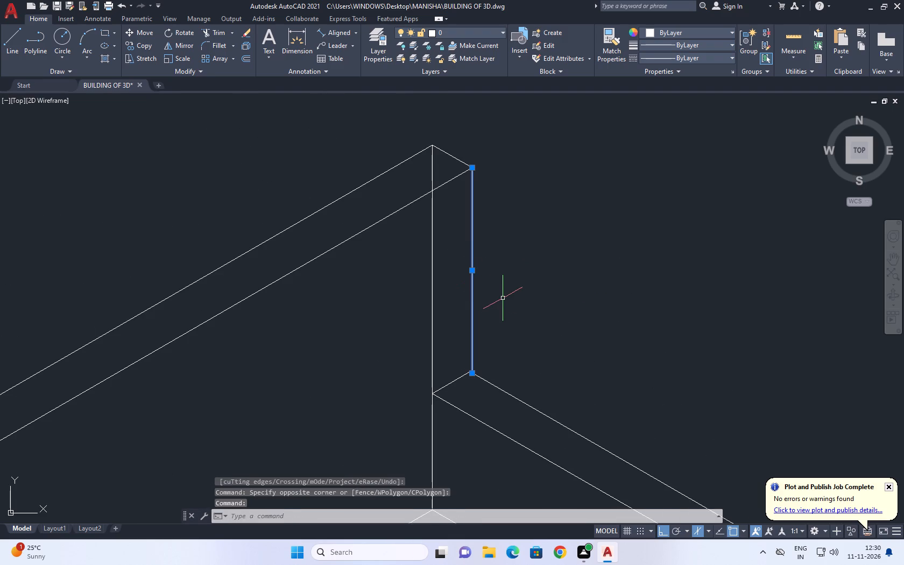
{"action": "key", "text": "m"}
{"action": "key", "text": "space"}
{"action": "scroll", "coordinate": [457, 384], "scroll_direction": "up", "scroll_amount": 2}
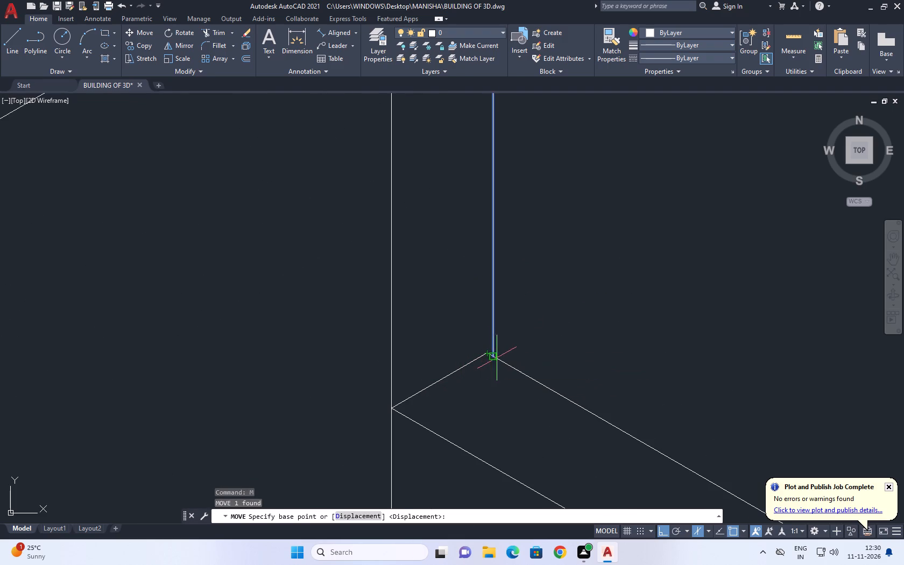
{"action": "left_click", "coordinate": [497, 358]}
{"action": "left_click", "coordinate": [490, 351]}
{"action": "left_click_drag", "start_coordinate": [517, 327], "coordinate": [517, 326]}
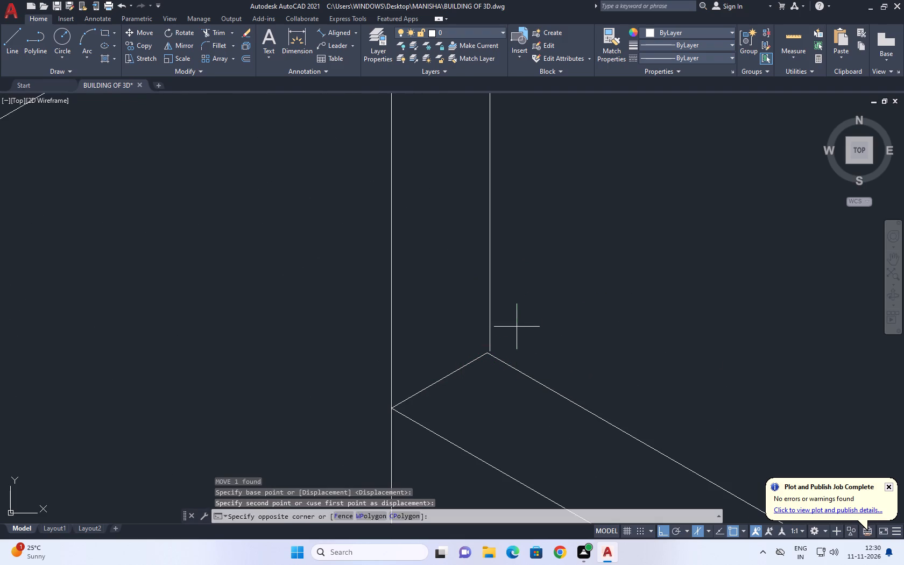
{"action": "left_click_drag", "start_coordinate": [517, 326], "coordinate": [460, 299]}
{"action": "left_click", "coordinate": [450, 289]}
{"action": "middle_click_drag", "start_coordinate": [479, 295], "coordinate": [488, 334]}
{"action": "scroll", "coordinate": [485, 333], "scroll_direction": "up", "scroll_amount": 1}
{"action": "key", "text": "m"}
{"action": "key", "text": "space"}
{"action": "scroll", "coordinate": [503, 412], "scroll_direction": "up", "scroll_amount": 2}
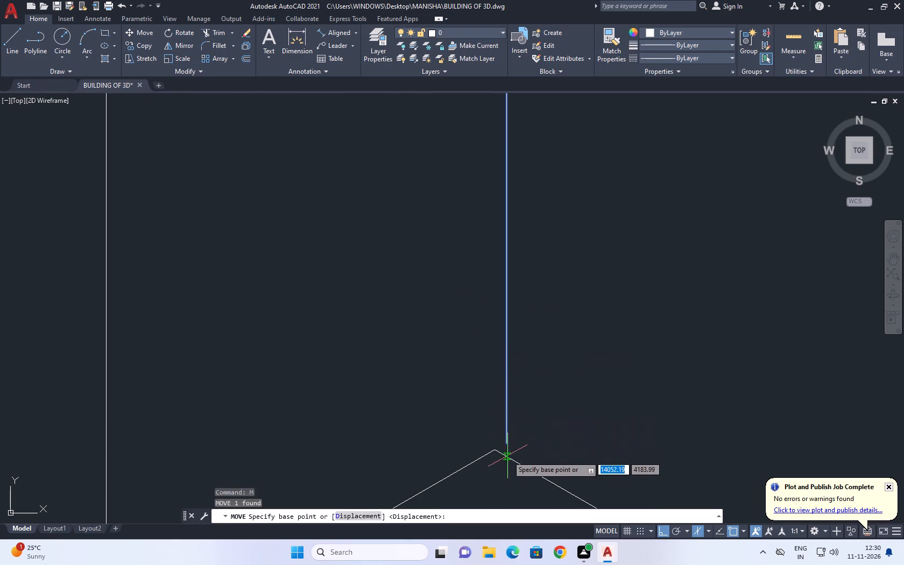
{"action": "left_click", "coordinate": [507, 444]}
{"action": "left_click", "coordinate": [496, 451]}
Stretch the shared end of the front top line and the short joining line onto the moved vertical's top end.
{"action": "scroll", "coordinate": [451, 368], "scroll_direction": "down", "scroll_amount": 4}
{"action": "middle_click_drag", "start_coordinate": [443, 265], "coordinate": [443, 307]}
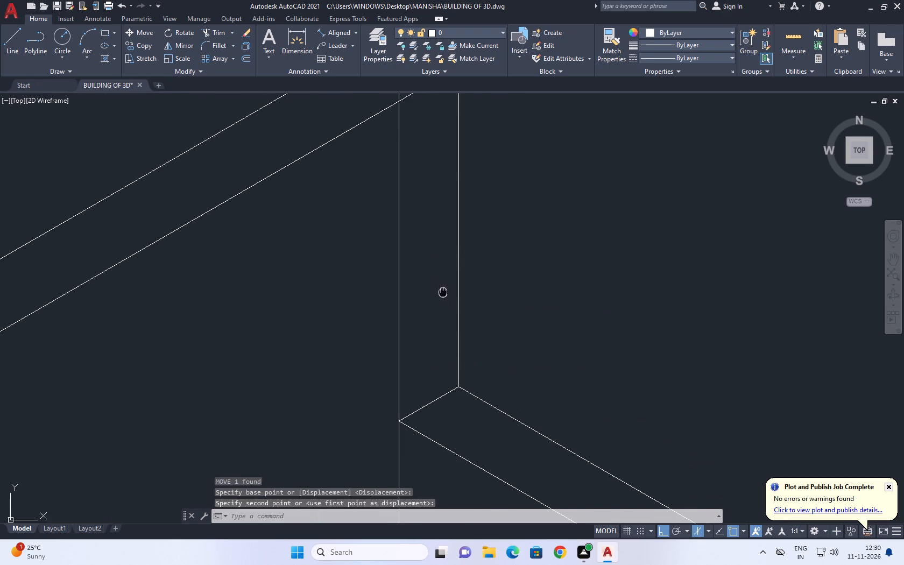
{"action": "middle_click_drag", "start_coordinate": [443, 307], "coordinate": [469, 473]}
{"action": "scroll", "coordinate": [493, 260], "scroll_direction": "up", "scroll_amount": 5}
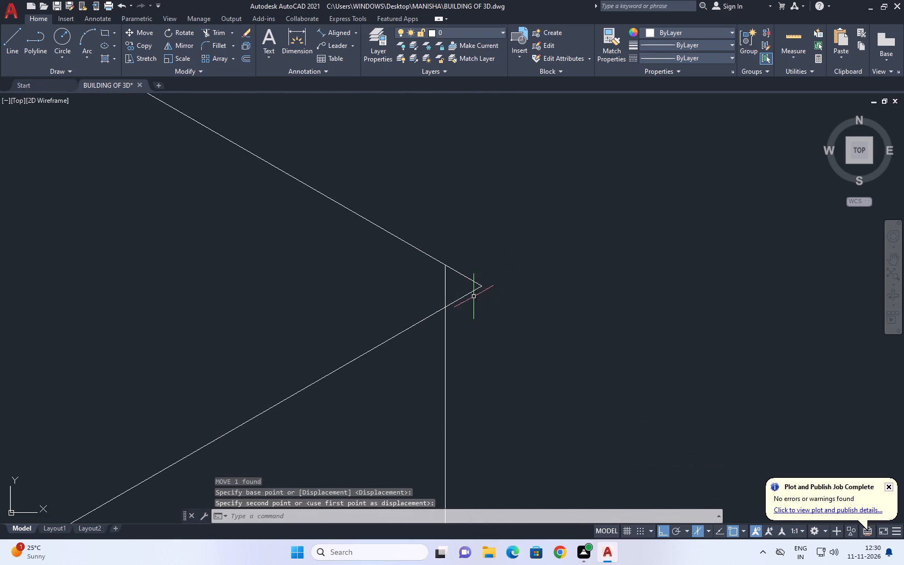
{"action": "scroll", "coordinate": [470, 333], "scroll_direction": "up", "scroll_amount": 1}
{"action": "left_click_drag", "start_coordinate": [511, 234], "coordinate": [511, 234]}
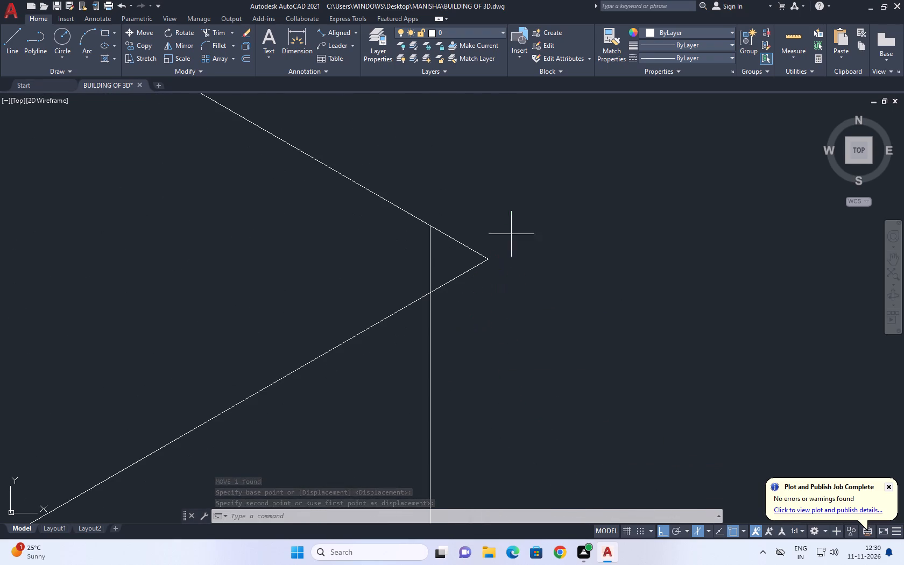
{"action": "left_click_drag", "start_coordinate": [511, 234], "coordinate": [503, 241]}
{"action": "left_click", "coordinate": [483, 291]}
{"action": "left_click_drag", "start_coordinate": [489, 260], "coordinate": [482, 254]}
{"action": "left_click", "coordinate": [433, 223]}
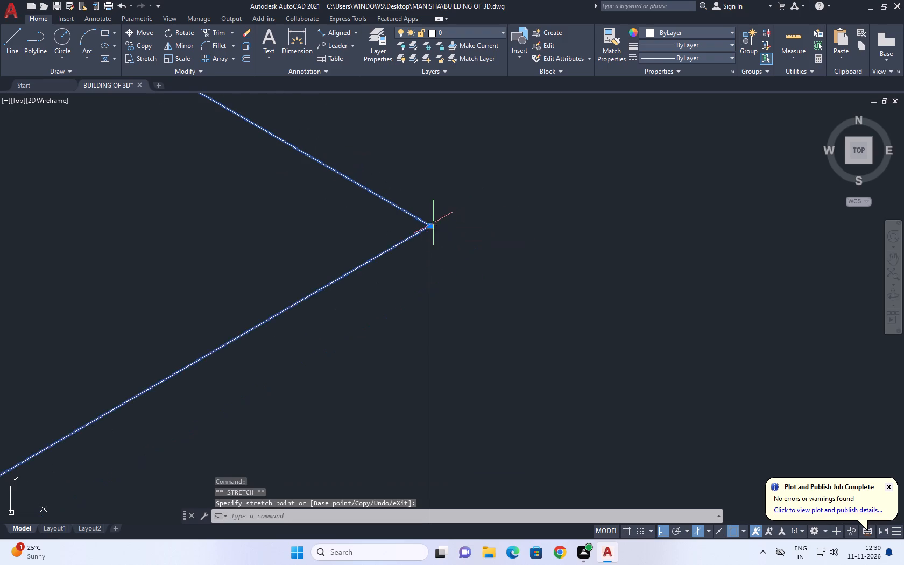
{"action": "scroll", "coordinate": [457, 242], "scroll_direction": "down", "scroll_amount": 7}
{"action": "key", "text": "Escape"}
Trim the backrest's inner vertical line at the second panel, both below the panel's top corner and between the two top lines.
{"action": "scroll", "coordinate": [462, 248], "scroll_direction": "down", "scroll_amount": 2}
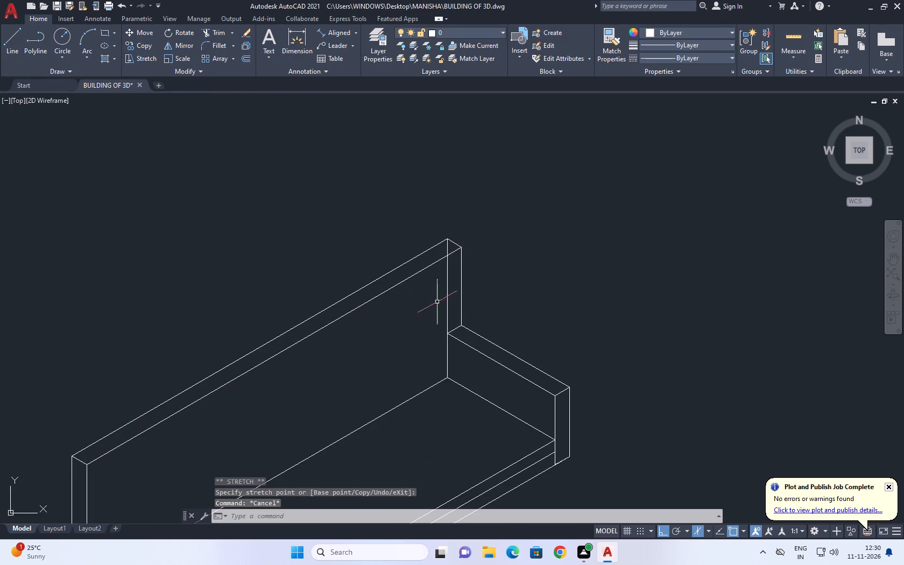
{"action": "middle_click_drag", "start_coordinate": [365, 298], "coordinate": [379, 239]}
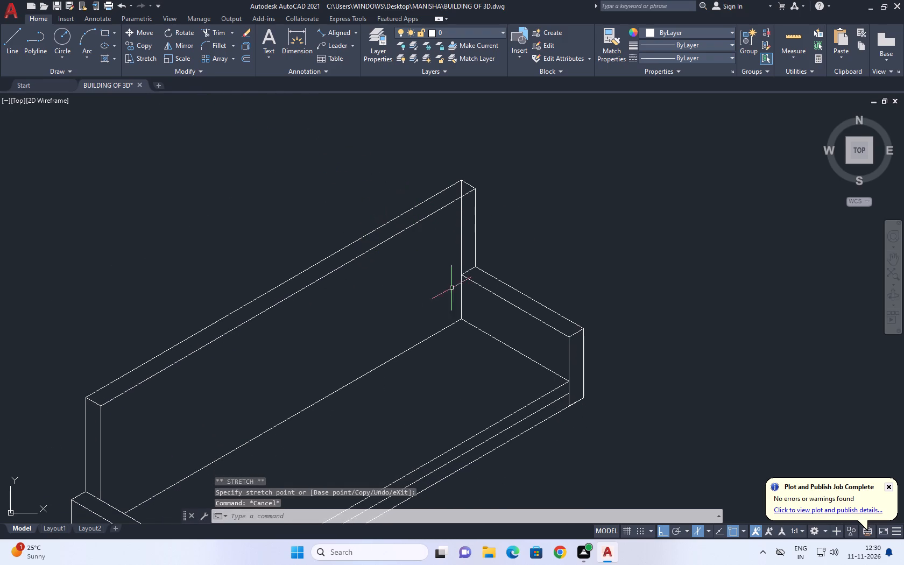
{"action": "middle_click_drag", "start_coordinate": [499, 248], "coordinate": [499, 256]}
{"action": "type", "text": "TR"}
{"action": "key", "text": "space"}
{"action": "left_click", "coordinate": [462, 314]}
{"action": "scroll", "coordinate": [511, 280], "scroll_direction": "down", "scroll_amount": 1}
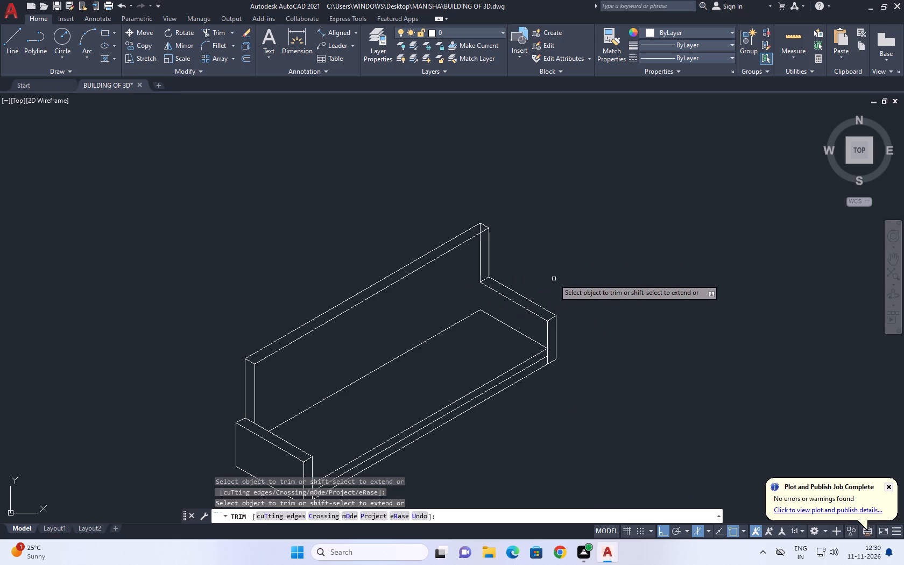
{"action": "scroll", "coordinate": [484, 224], "scroll_direction": "up", "scroll_amount": 1}
{"action": "left_click", "coordinate": [481, 230]}
{"action": "left_click_drag", "start_coordinate": [474, 231], "coordinate": [460, 234]}
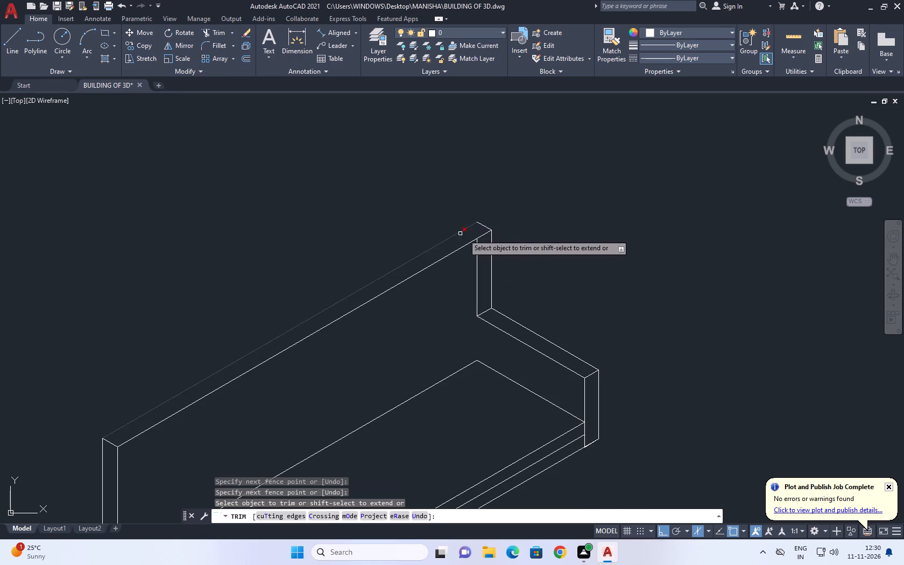
{"action": "scroll", "coordinate": [545, 238], "scroll_direction": "down", "scroll_amount": 1}
{"action": "key", "text": "Escape"}
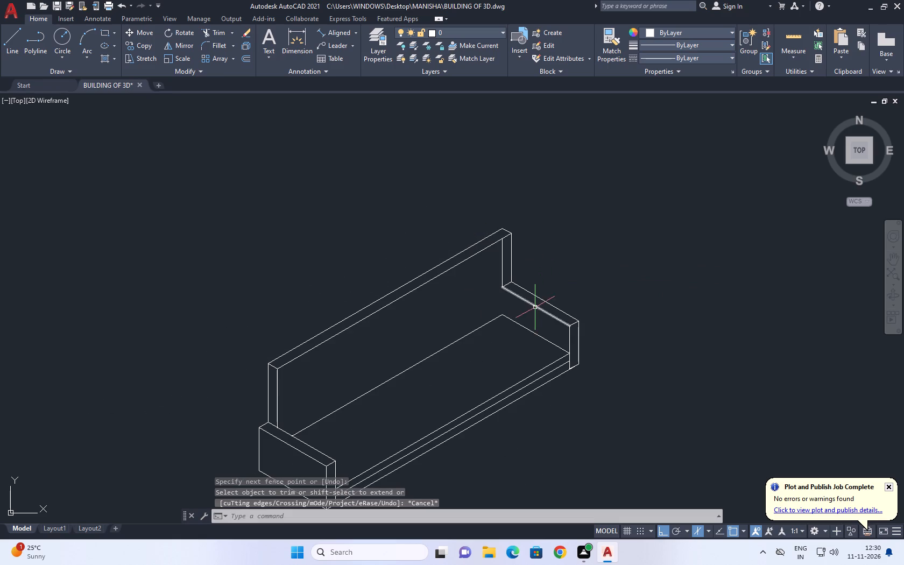
Extend the inner vertical line at the second panel back down to the seat's rear corner.
{"action": "middle_click_drag", "start_coordinate": [529, 307], "coordinate": [535, 324]}
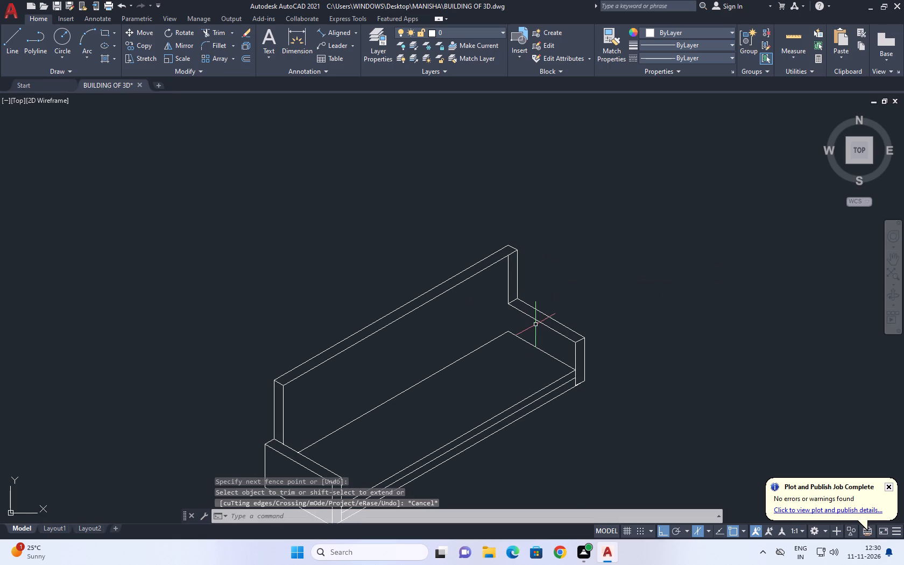
{"action": "key", "text": "e"}
{"action": "key", "text": "x"}
{"action": "key", "text": "space"}
{"action": "left_click", "coordinate": [511, 286]}
{"action": "left_click_drag", "start_coordinate": [495, 298], "coordinate": [492, 300]}
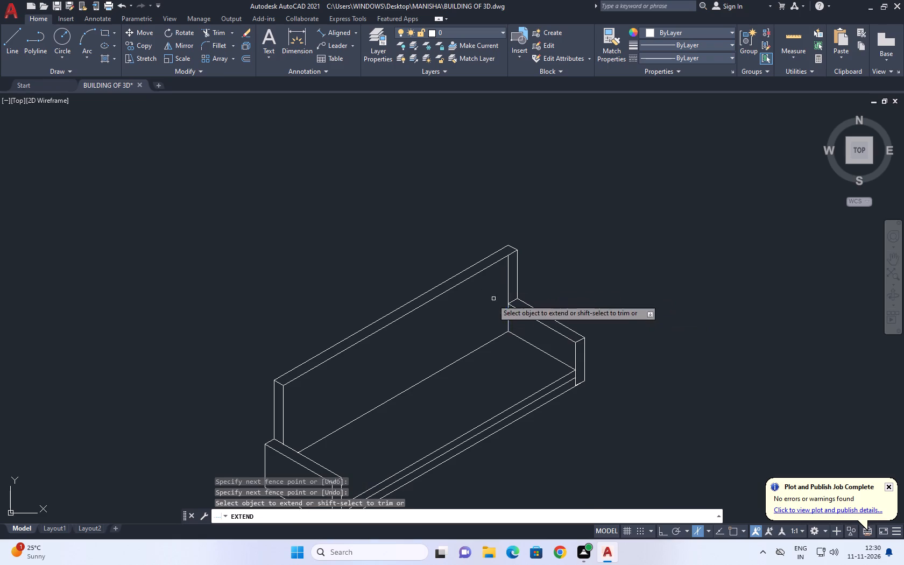
{"action": "left_click_drag", "start_coordinate": [492, 300], "coordinate": [492, 302]}
{"action": "scroll", "coordinate": [592, 294], "scroll_direction": "up", "scroll_amount": 1}
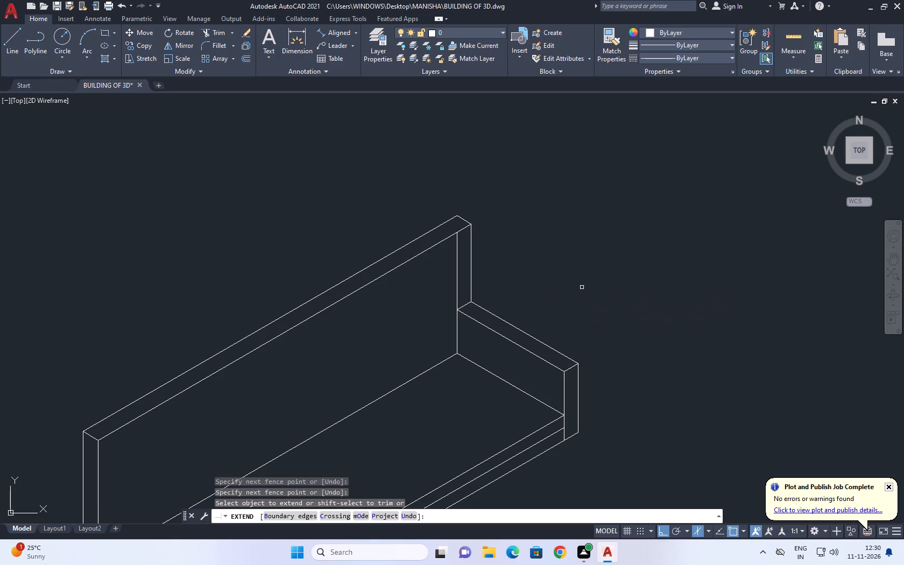
{"action": "middle_click", "coordinate": [582, 287]}
{"action": "key", "text": "Escape"}
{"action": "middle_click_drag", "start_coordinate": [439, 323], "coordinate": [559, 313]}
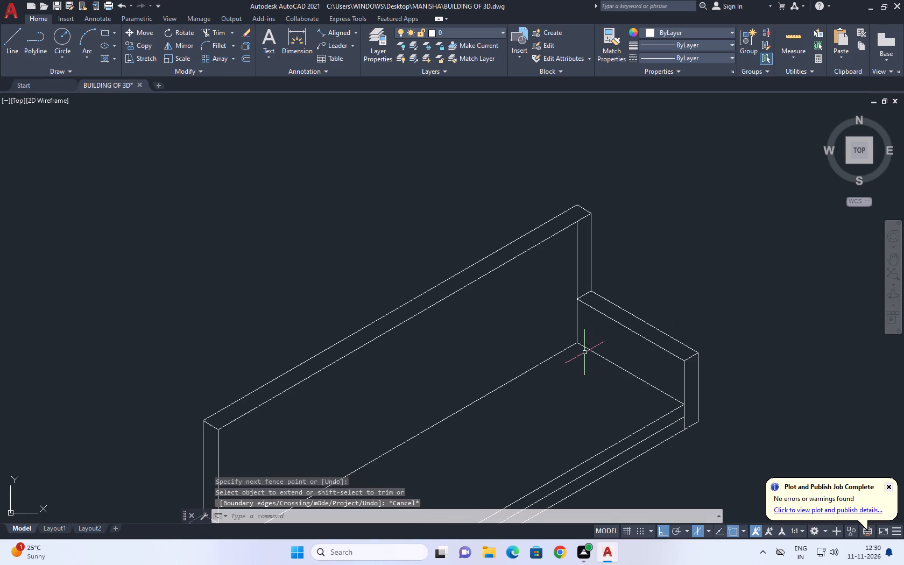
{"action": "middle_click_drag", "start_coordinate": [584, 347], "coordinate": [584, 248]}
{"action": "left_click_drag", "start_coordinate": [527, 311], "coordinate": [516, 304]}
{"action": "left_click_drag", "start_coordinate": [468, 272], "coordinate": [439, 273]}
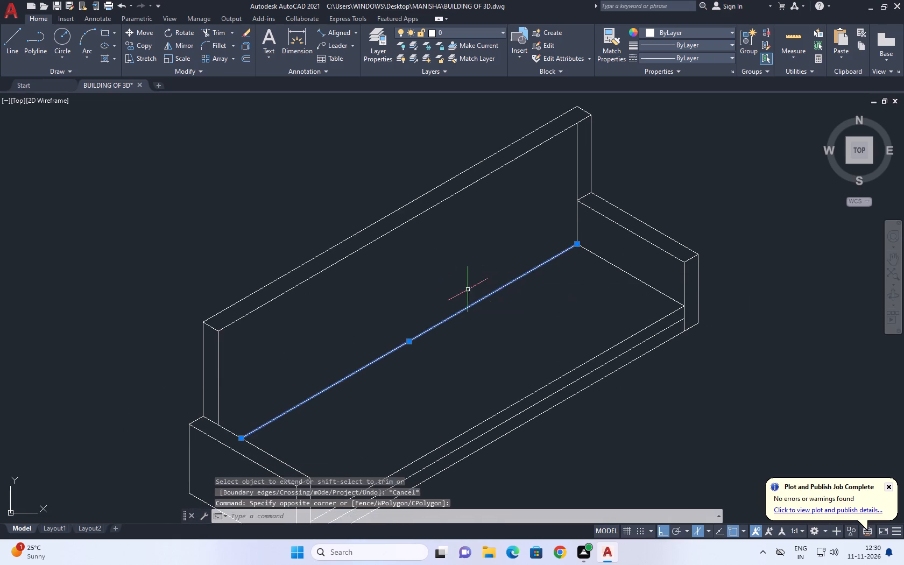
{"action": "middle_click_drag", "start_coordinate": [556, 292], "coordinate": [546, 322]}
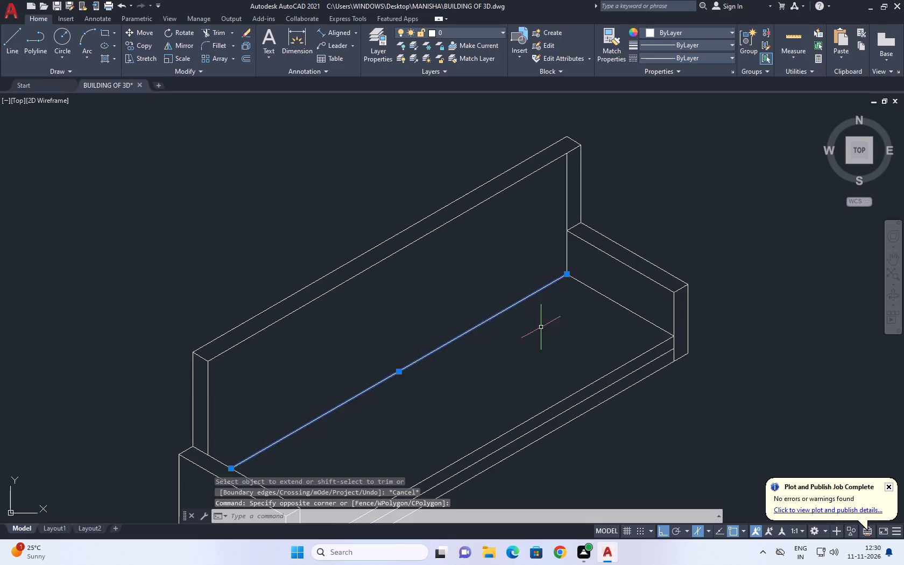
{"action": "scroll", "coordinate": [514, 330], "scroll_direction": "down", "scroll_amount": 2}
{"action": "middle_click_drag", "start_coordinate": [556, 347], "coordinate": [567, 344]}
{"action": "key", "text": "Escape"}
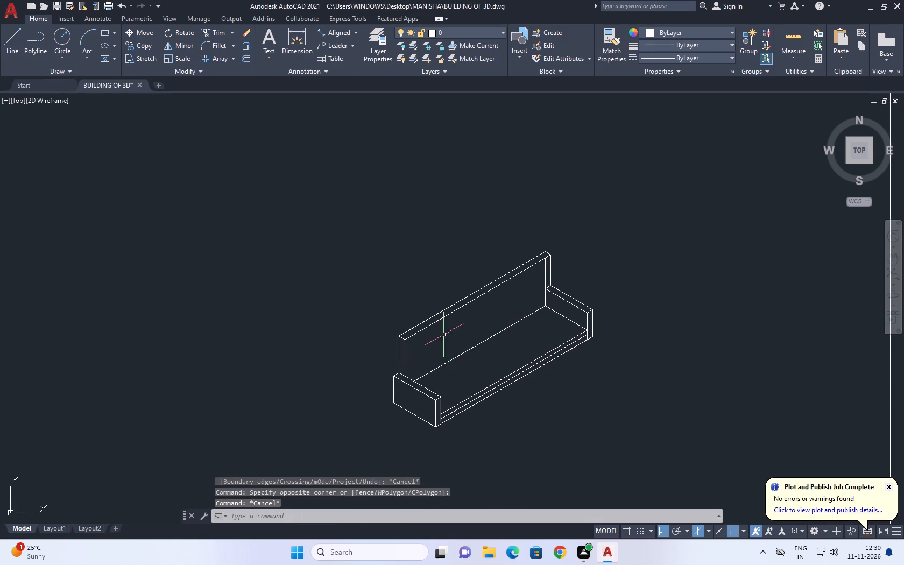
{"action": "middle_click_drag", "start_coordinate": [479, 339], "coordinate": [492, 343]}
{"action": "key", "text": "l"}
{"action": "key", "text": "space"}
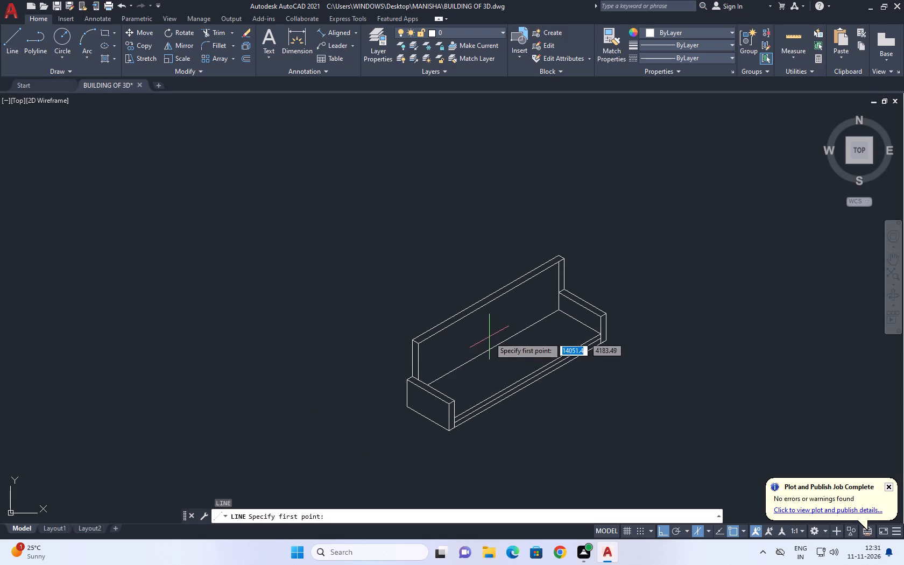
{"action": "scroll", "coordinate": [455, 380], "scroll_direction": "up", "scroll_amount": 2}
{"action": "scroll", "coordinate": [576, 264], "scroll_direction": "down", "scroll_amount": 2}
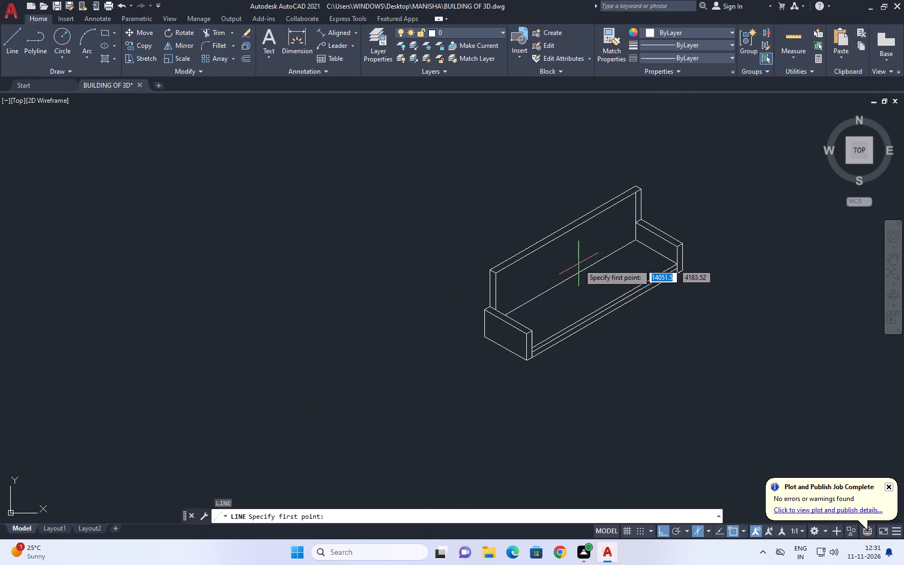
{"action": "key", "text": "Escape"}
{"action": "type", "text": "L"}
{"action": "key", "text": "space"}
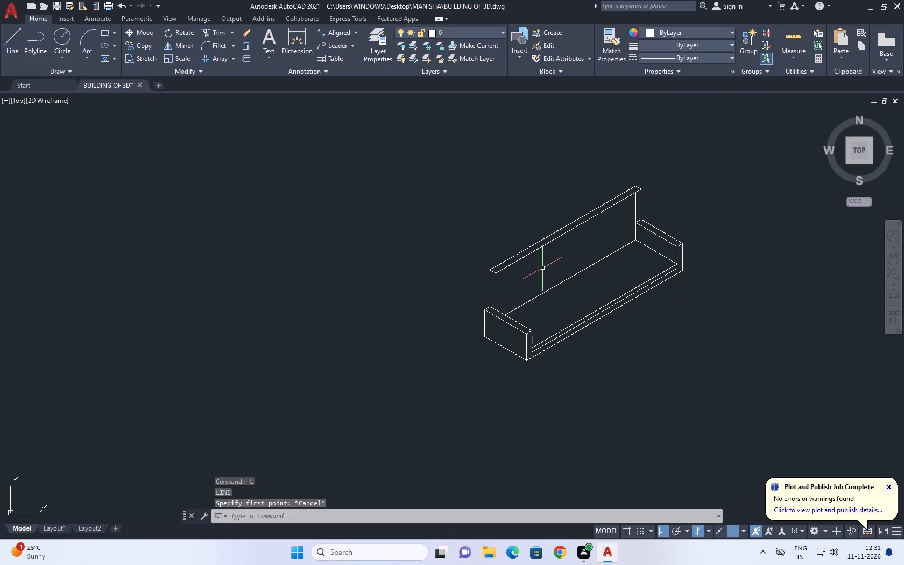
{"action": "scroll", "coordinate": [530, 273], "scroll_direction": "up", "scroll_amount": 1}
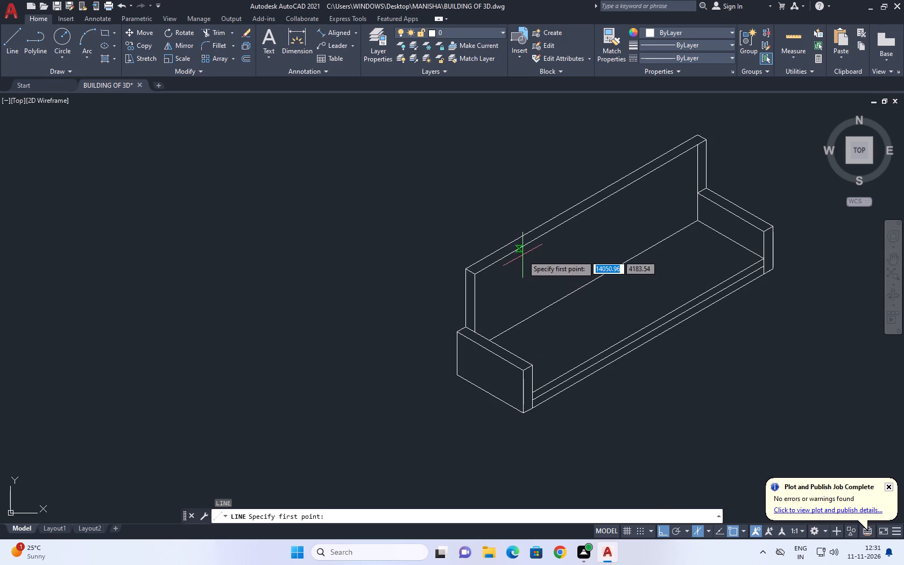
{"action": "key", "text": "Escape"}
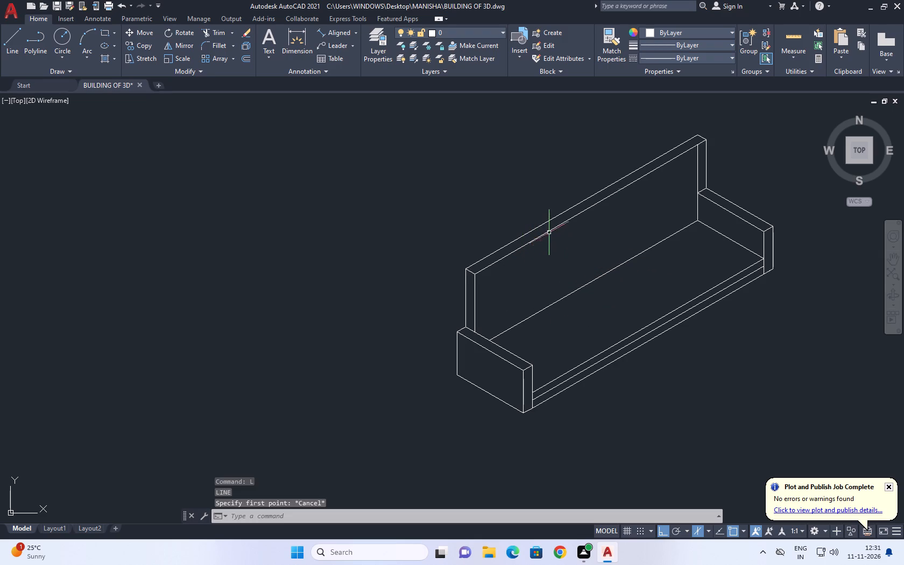
Divide the backrest's front top line into 3 equal segments.
{"action": "left_click", "coordinate": [549, 231]}
{"action": "key", "text": "d"}
{"action": "type", "text": "IV"}
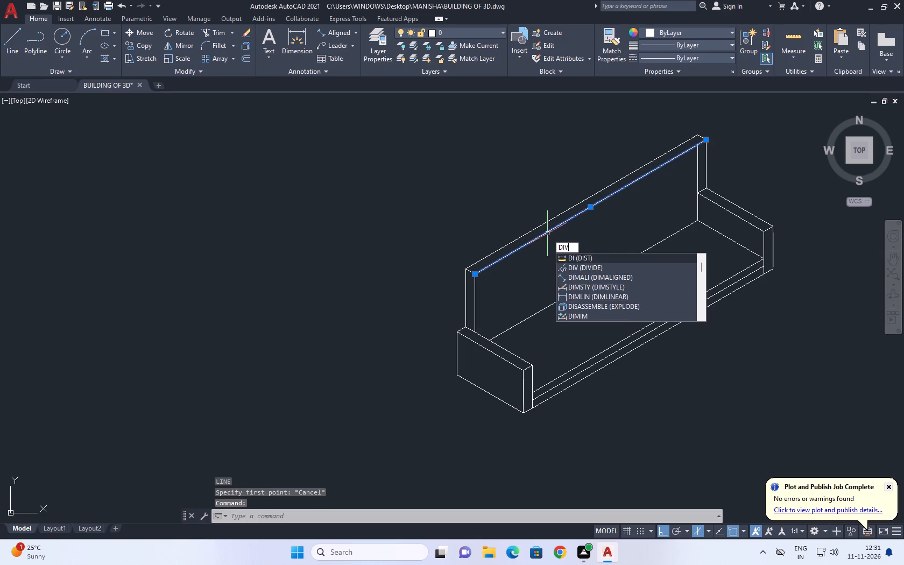
{"action": "key", "text": "space"}
{"action": "left_click", "coordinate": [548, 231]}
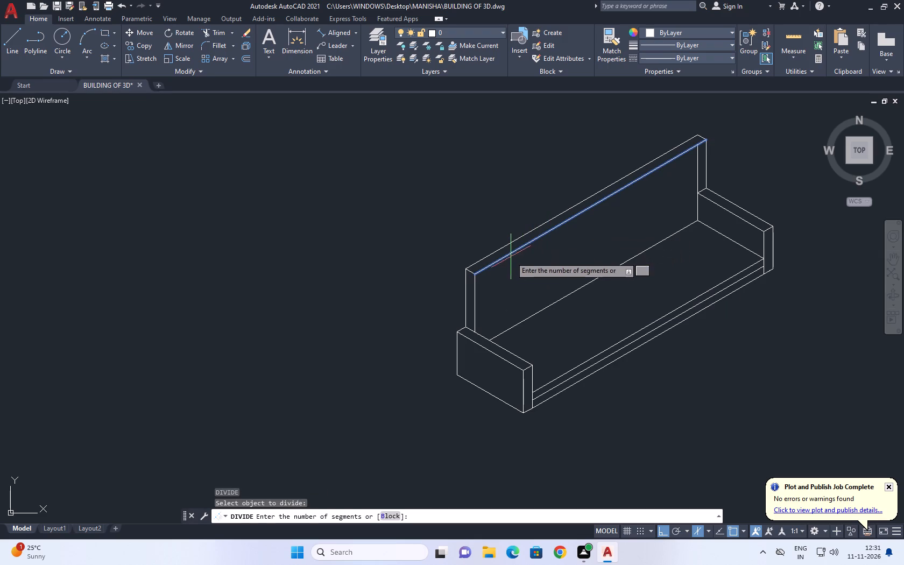
{"action": "key", "text": "3"}
{"action": "key", "text": "space"}
Draw two vertical lines from the backrest's division points down past the seat's rear edge.
{"action": "key", "text": "l"}
{"action": "key", "text": "space"}
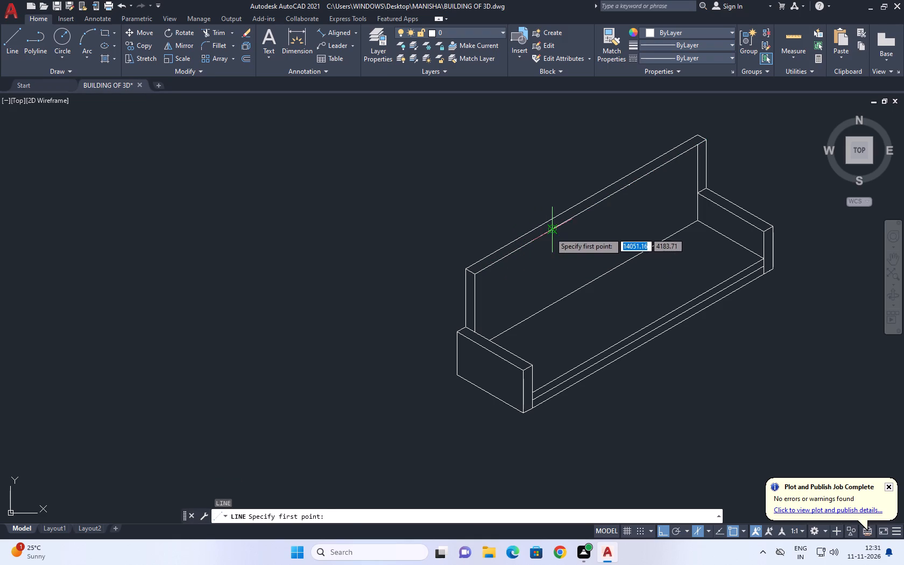
{"action": "left_click_drag", "start_coordinate": [550, 232], "coordinate": [553, 239]}
{"action": "scroll", "coordinate": [563, 323], "scroll_direction": "up", "scroll_amount": 2}
{"action": "left_click", "coordinate": [542, 299]}
{"action": "key", "text": "space"}
{"action": "middle_click_drag", "start_coordinate": [565, 220], "coordinate": [552, 232]}
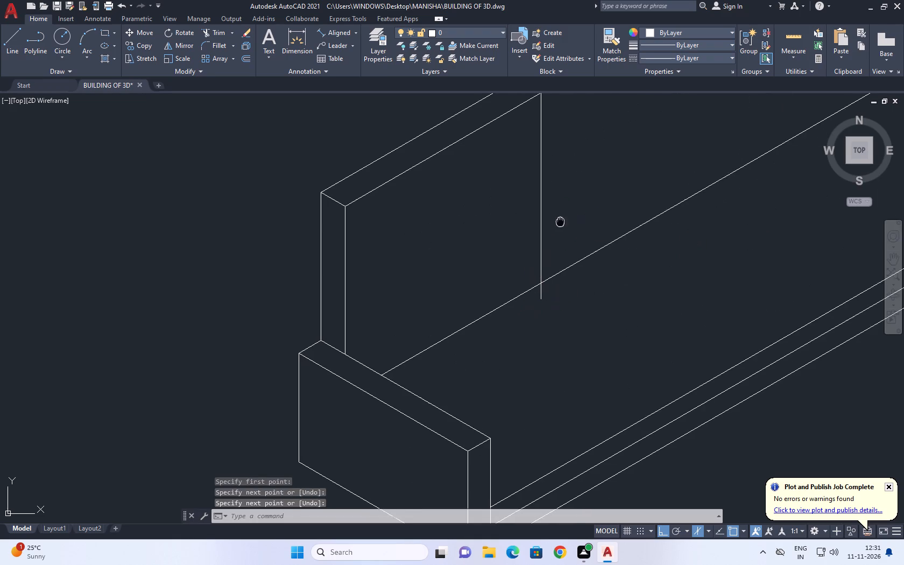
{"action": "middle_click_drag", "start_coordinate": [552, 232], "coordinate": [435, 337]}
{"action": "scroll", "coordinate": [435, 338], "scroll_direction": "down", "scroll_amount": 2}
{"action": "key", "text": "space"}
{"action": "left_click", "coordinate": [504, 243]}
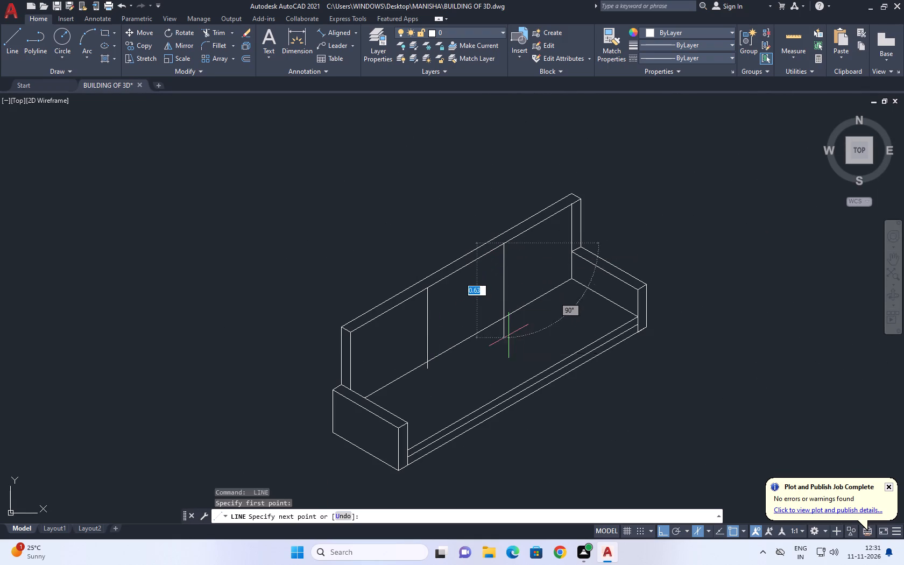
{"action": "left_click", "coordinate": [509, 342]}
{"action": "key", "text": "space"}
Trim the lower ends of both backrest divider lines at the seat's rear edge.
{"action": "type", "text": "TR"}
{"action": "key", "text": "space"}
{"action": "scroll", "coordinate": [519, 319], "scroll_direction": "up", "scroll_amount": 1}
{"action": "left_click_drag", "start_coordinate": [519, 319], "coordinate": [509, 322]}
{"action": "left_click_drag", "start_coordinate": [481, 344], "coordinate": [478, 349]}
{"action": "scroll", "coordinate": [386, 389], "scroll_direction": "up", "scroll_amount": 3}
{"action": "left_click", "coordinate": [371, 389]}
{"action": "left_click", "coordinate": [310, 406]}
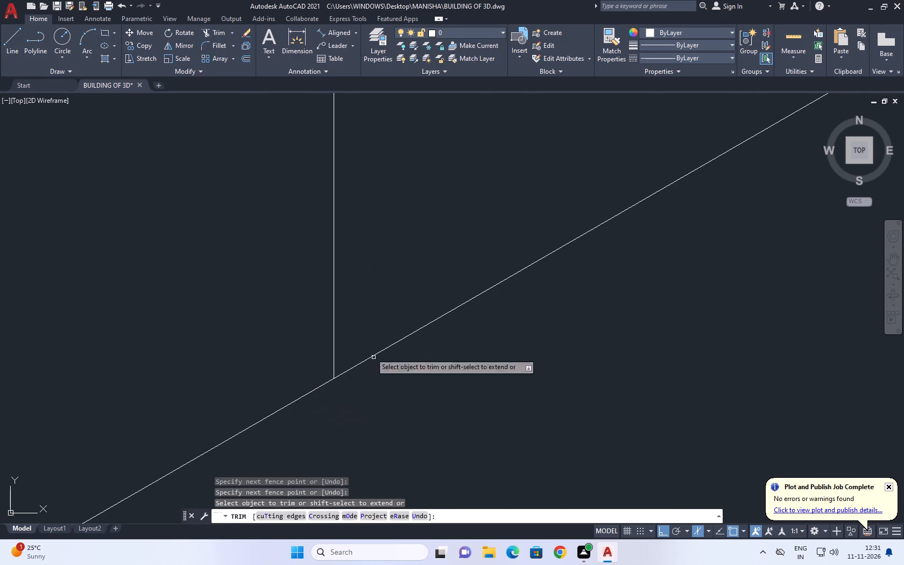
{"action": "key", "text": "space"}
Draw a 150° isometric line from each divider's top end across the backrest's top face and past its rear edge.
{"action": "scroll", "coordinate": [366, 274], "scroll_direction": "down", "scroll_amount": 3}
{"action": "middle_click_drag", "start_coordinate": [369, 215], "coordinate": [410, 316]}
{"action": "key", "text": "l"}
{"action": "key", "text": "space"}
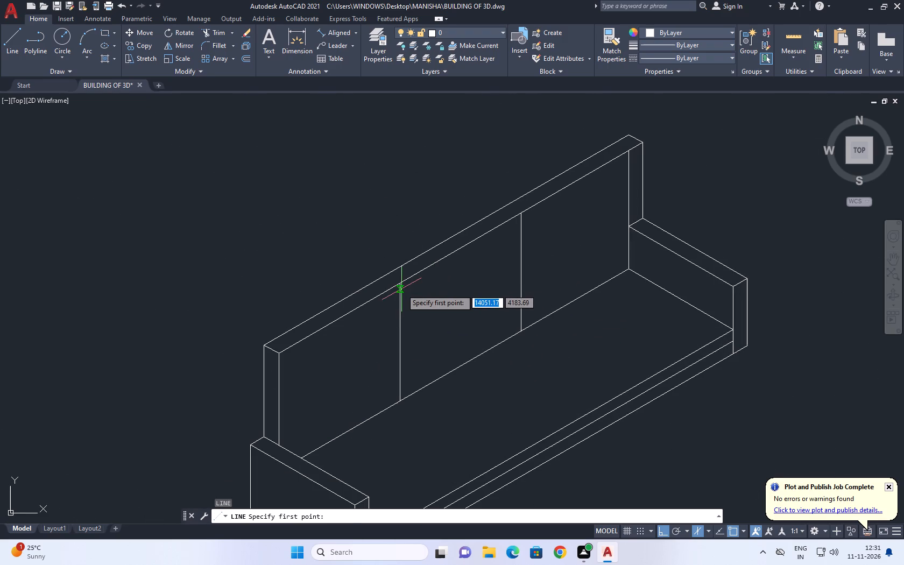
{"action": "left_click", "coordinate": [399, 284]}
{"action": "key", "text": "F5"}
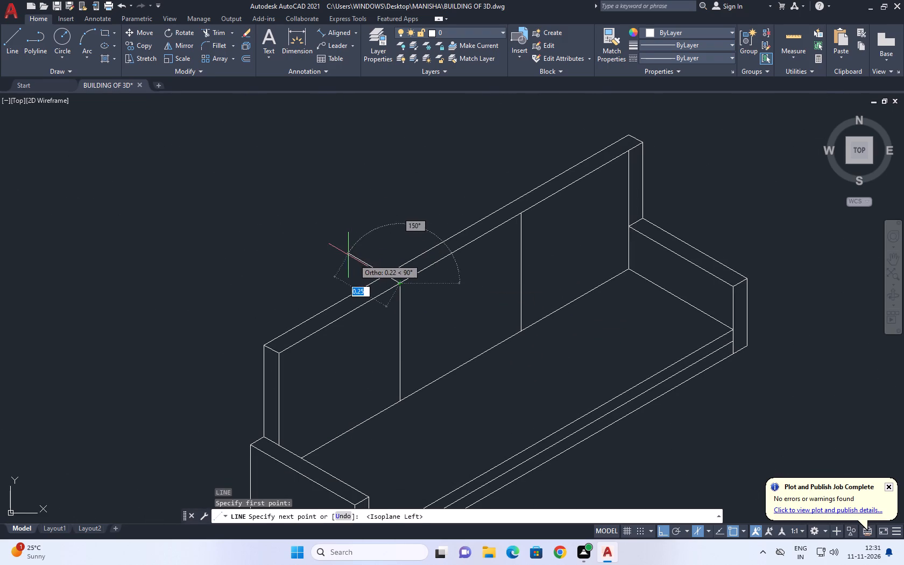
{"action": "left_click_drag", "start_coordinate": [338, 253], "coordinate": [334, 253]}
{"action": "key", "text": "space"}
{"action": "middle_click_drag", "start_coordinate": [483, 211], "coordinate": [473, 272]}
{"action": "key", "text": "space"}
{"action": "left_click", "coordinate": [508, 274]}
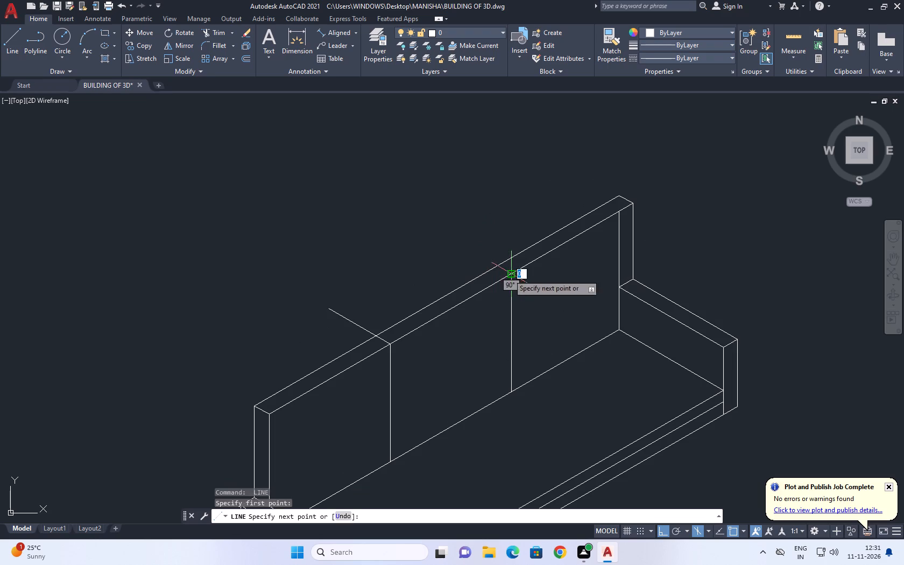
{"action": "left_click", "coordinate": [459, 246]}
{"action": "key", "text": "space"}
Trim the two cross lines where they overshoot the backrest's rear top edge.
{"action": "type", "text": "TR"}
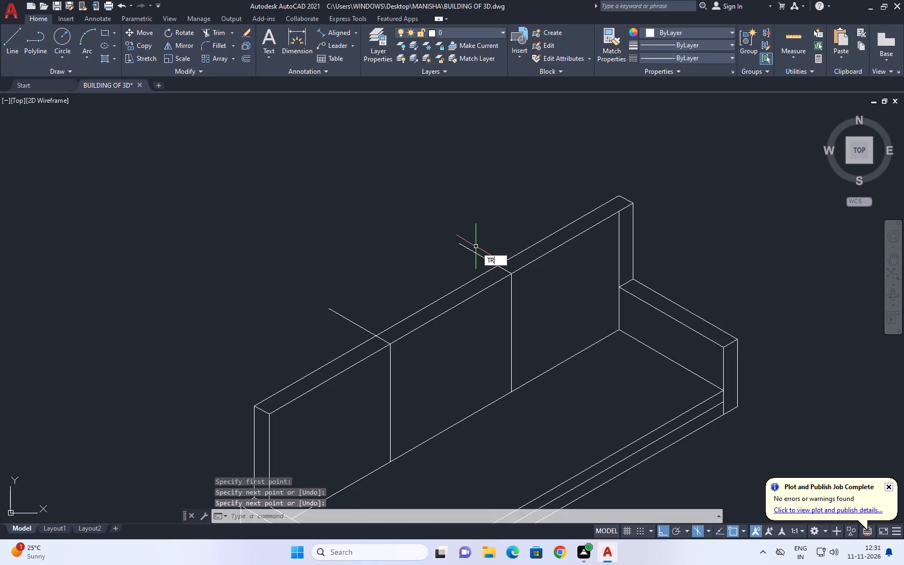
{"action": "key", "text": "space"}
{"action": "left_click_drag", "start_coordinate": [481, 244], "coordinate": [475, 250]}
{"action": "left_click", "coordinate": [211, 350]}
{"action": "left_click_drag", "start_coordinate": [306, 345], "coordinate": [321, 344]}
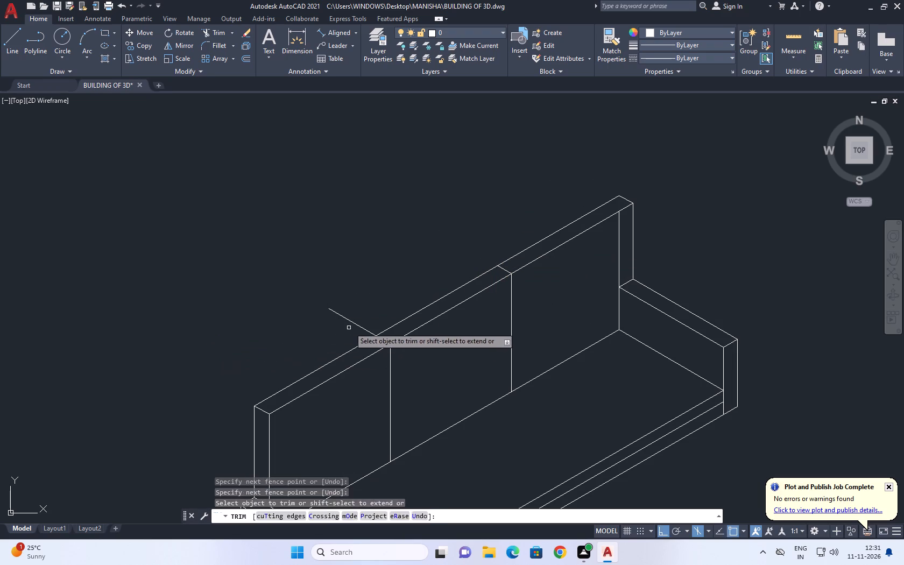
{"action": "left_click", "coordinate": [351, 326]}
{"action": "left_click", "coordinate": [358, 315]}
{"action": "key", "text": "space"}
{"action": "scroll", "coordinate": [337, 282], "scroll_direction": "down", "scroll_amount": 1}
{"action": "middle_click_drag", "start_coordinate": [472, 309], "coordinate": [475, 299]}
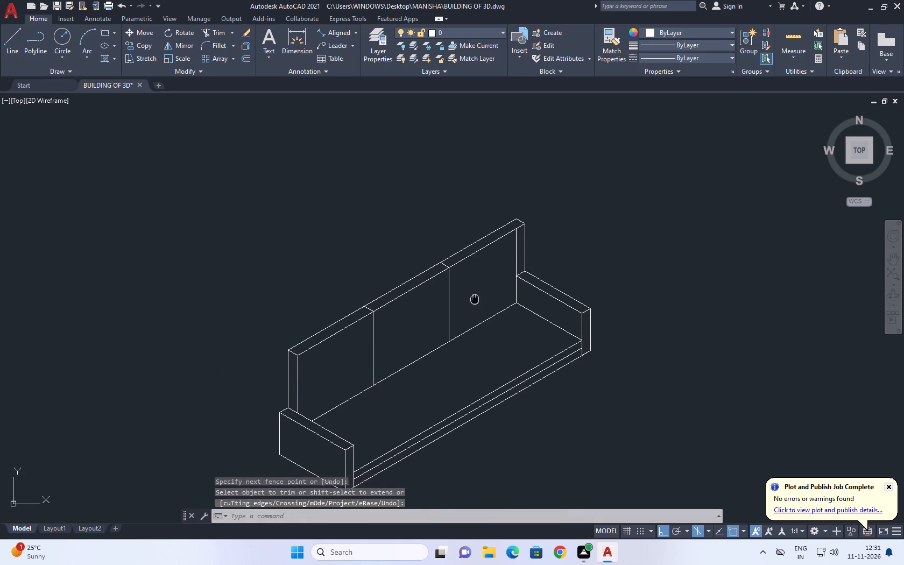
{"action": "middle_click_drag", "start_coordinate": [475, 299], "coordinate": [476, 293]}
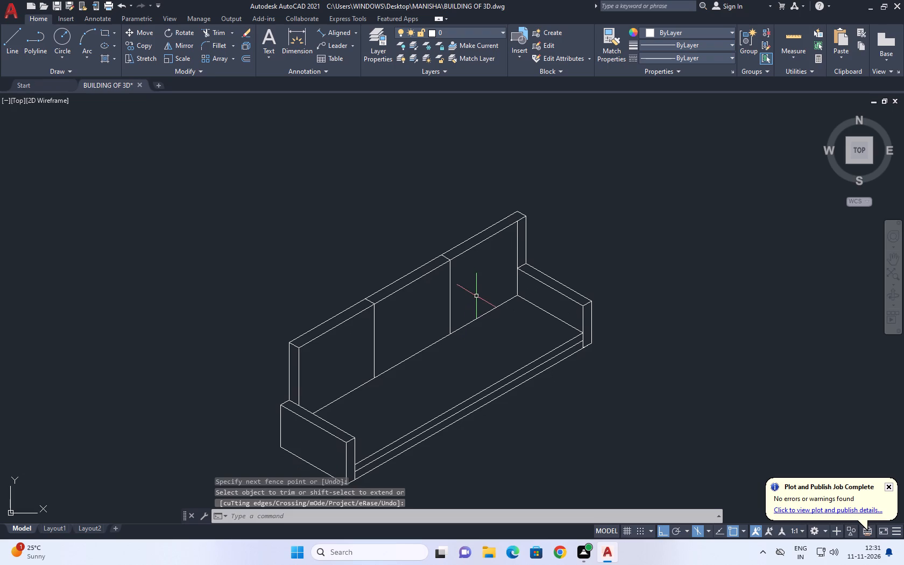
Delete the short stray line beside the outer wall's inner corner in the building's kitchen area.
{"action": "scroll", "coordinate": [409, 295], "scroll_direction": "down", "scroll_amount": 1}
{"action": "middle_click_drag", "start_coordinate": [409, 289], "coordinate": [390, 213]}
{"action": "scroll", "coordinate": [391, 223], "scroll_direction": "down", "scroll_amount": 1}
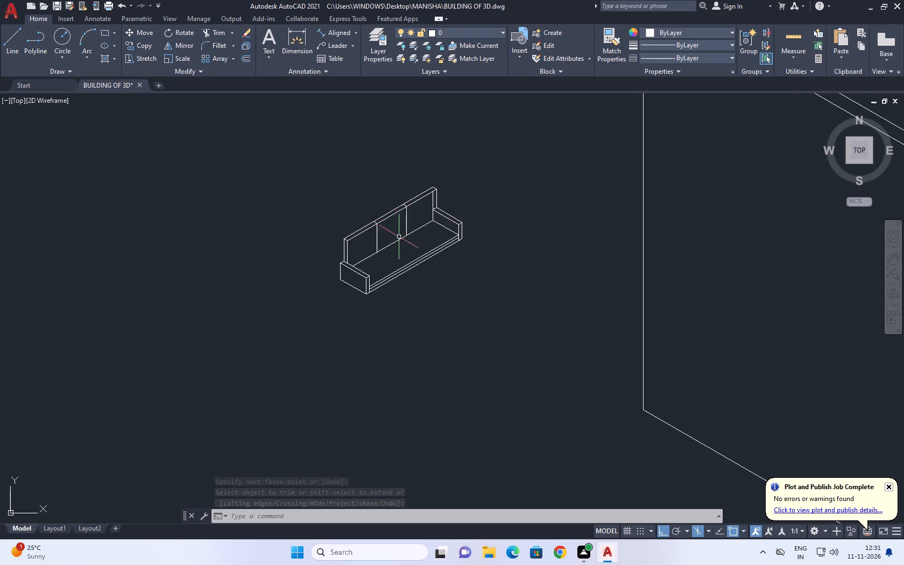
{"action": "scroll", "coordinate": [400, 238], "scroll_direction": "down", "scroll_amount": 3}
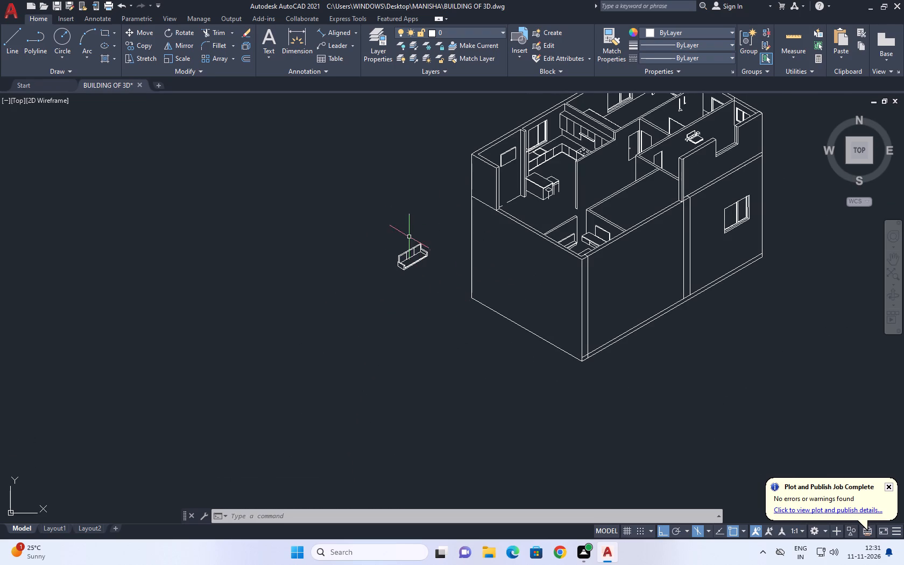
{"action": "scroll", "coordinate": [504, 203], "scroll_direction": "up", "scroll_amount": 5}
{"action": "scroll", "coordinate": [475, 270], "scroll_direction": "up", "scroll_amount": 1}
{"action": "left_click_drag", "start_coordinate": [470, 303], "coordinate": [445, 276]}
{"action": "left_click", "coordinate": [413, 223]}
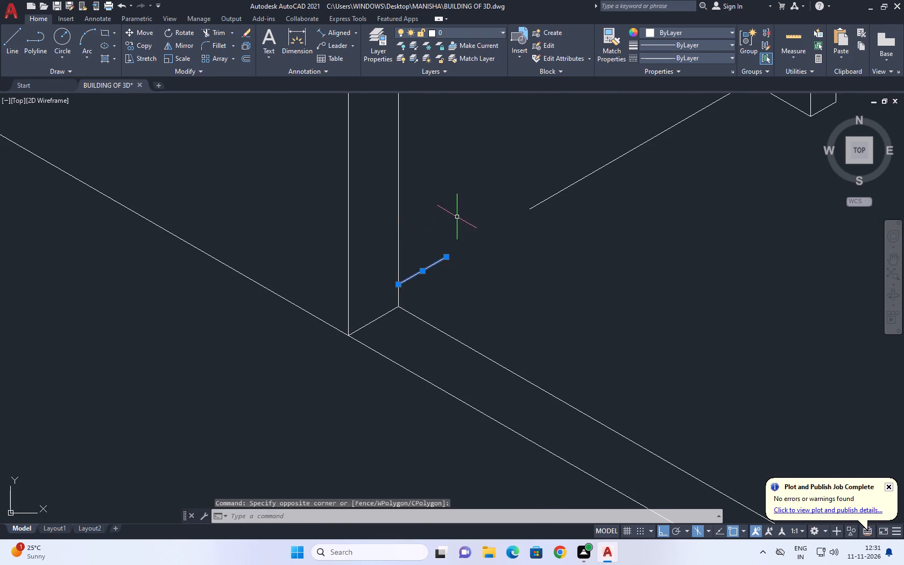
{"action": "middle_click_drag", "start_coordinate": [444, 237], "coordinate": [405, 276]}
{"action": "key", "text": "Delete"}
Extend the kitchen partition's floor line to the outer wall's inner corner.
{"action": "scroll", "coordinate": [406, 284], "scroll_direction": "down", "scroll_amount": 3}
{"action": "middle_click_drag", "start_coordinate": [491, 274], "coordinate": [491, 296]}
{"action": "scroll", "coordinate": [491, 296], "scroll_direction": "up", "scroll_amount": 1}
{"action": "type", "text": "EX"}
{"action": "key", "text": "space"}
{"action": "left_click", "coordinate": [400, 266]}
{"action": "left_click_drag", "start_coordinate": [417, 297], "coordinate": [420, 310]}
{"action": "key", "text": "space"}
{"action": "scroll", "coordinate": [415, 287], "scroll_direction": "down", "scroll_amount": 1}
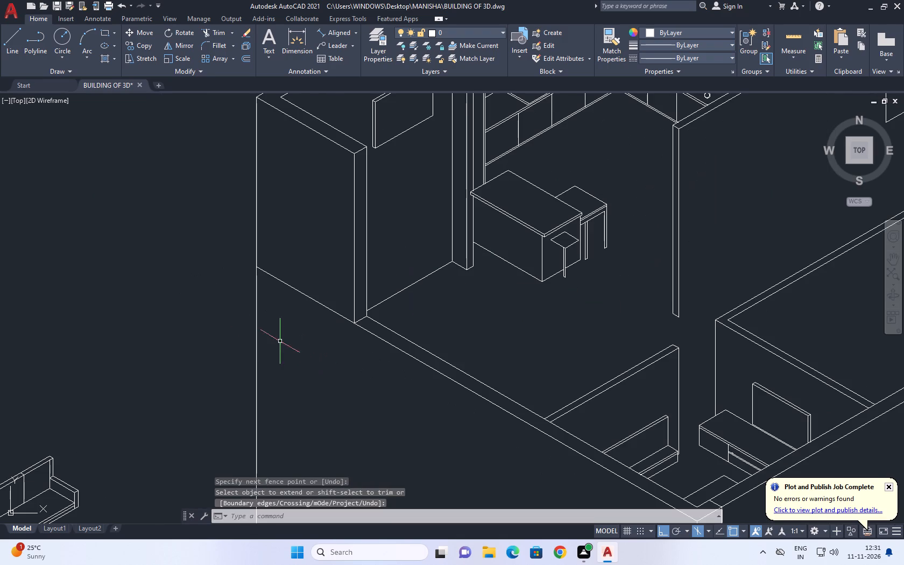
Draw a four-sided isometric tabletop outline in front of the sofa, with its rear long side about 0.95 long at 30°.
{"action": "middle_click_drag", "start_coordinate": [188, 387], "coordinate": [493, 192]}
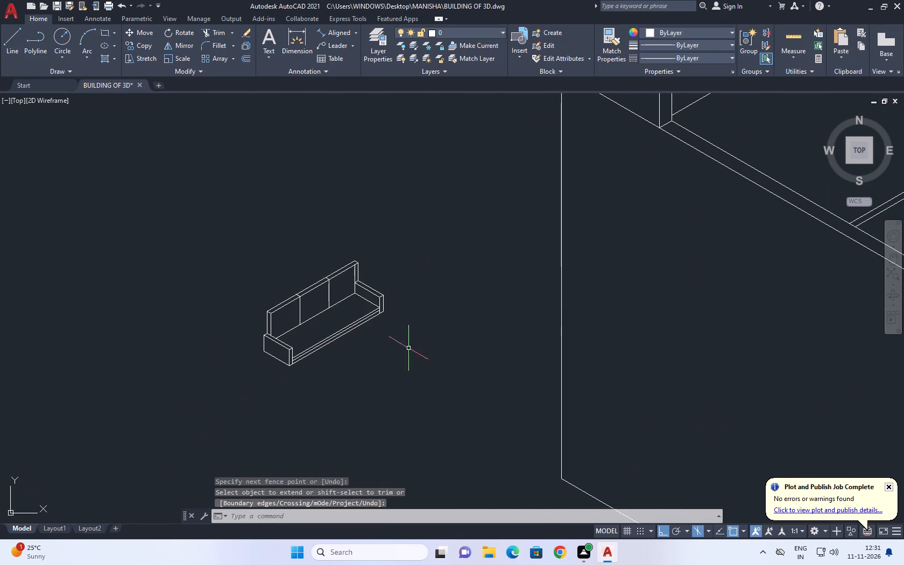
{"action": "middle_click_drag", "start_coordinate": [358, 359], "coordinate": [362, 298]}
{"action": "type", "text": "L"}
{"action": "key", "text": "space"}
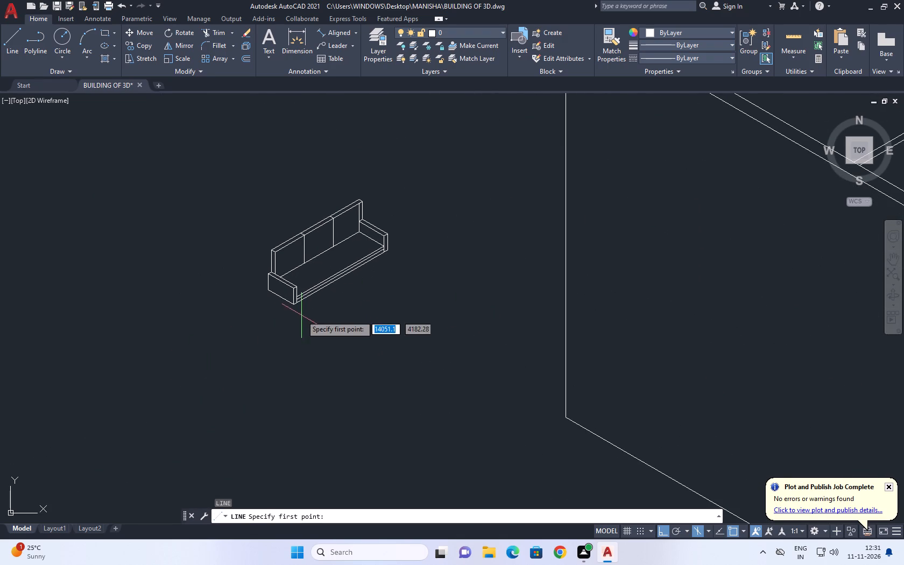
{"action": "scroll", "coordinate": [343, 305], "scroll_direction": "up", "scroll_amount": 2}
{"action": "left_click_drag", "start_coordinate": [341, 329], "coordinate": [352, 328]}
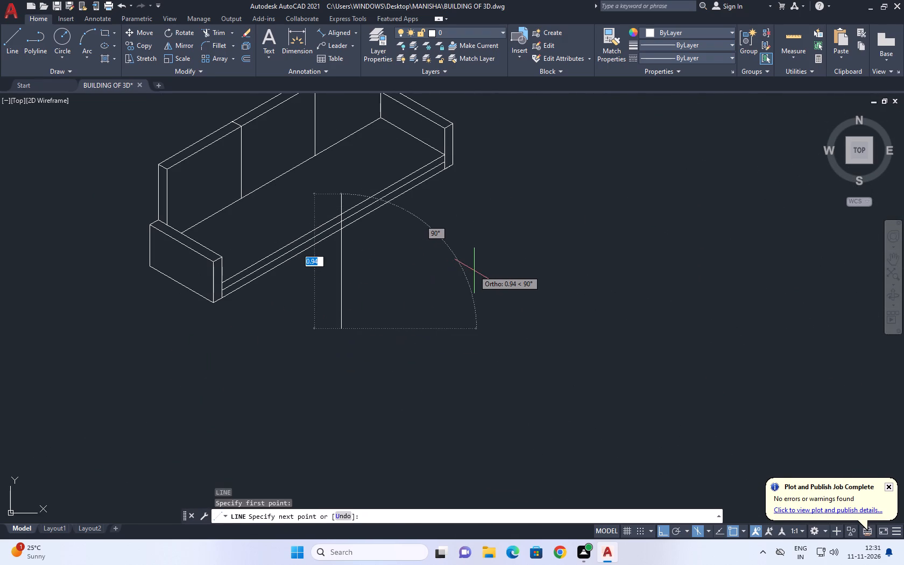
{"action": "key", "text": "F5"}
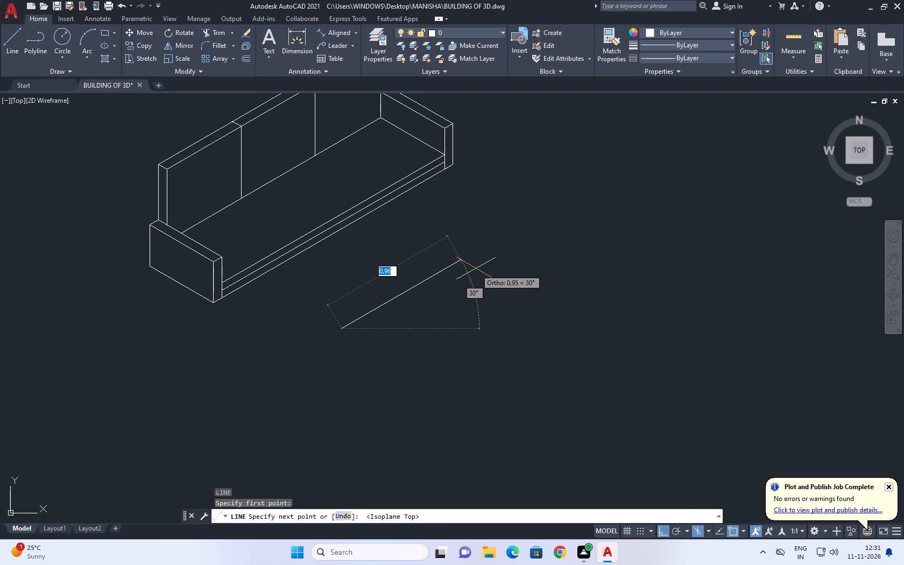
{"action": "left_click", "coordinate": [475, 267]}
{"action": "left_click", "coordinate": [521, 294]}
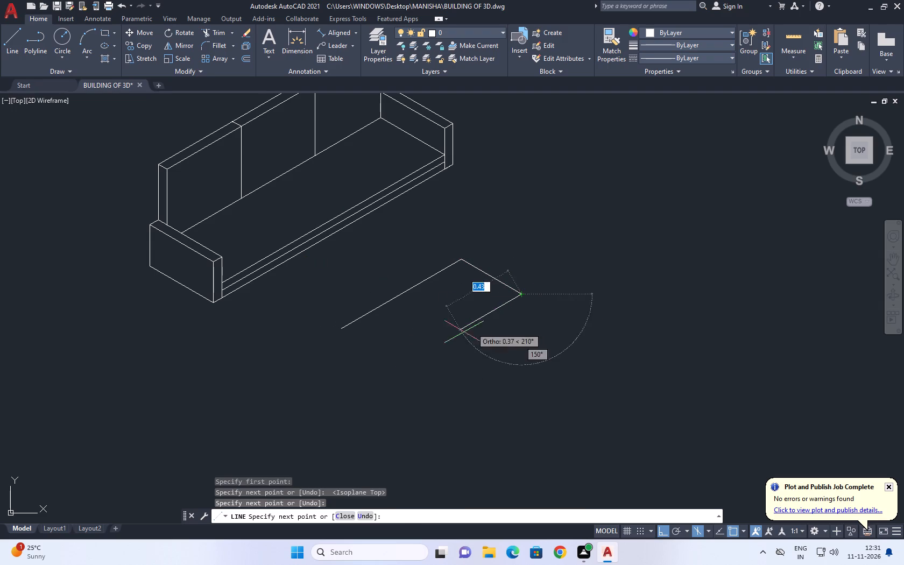
{"action": "left_click", "coordinate": [395, 372]}
{"action": "key", "text": "space"}
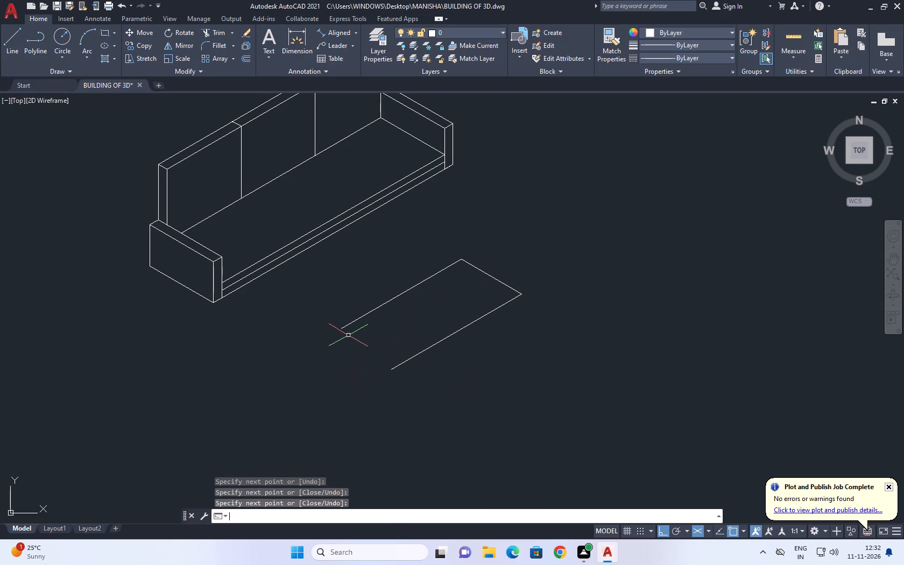
{"action": "key", "text": "space"}
{"action": "left_click", "coordinate": [339, 329]}
{"action": "left_click", "coordinate": [417, 375]}
{"action": "key", "text": "space"}
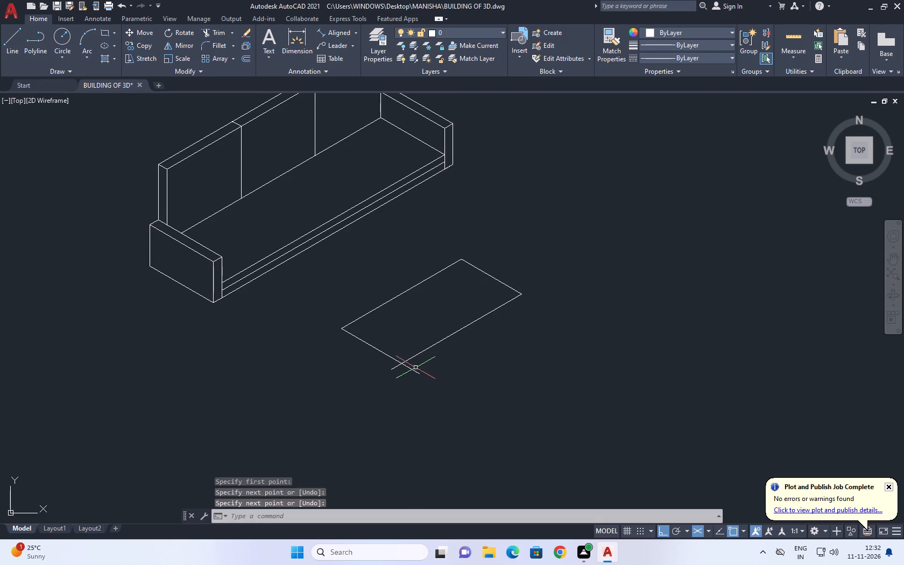
Fillet the tabletop's overshooting front long side and near short side into a sharp corner.
{"action": "type", "text": "F"}
{"action": "key", "text": "space"}
{"action": "left_click", "coordinate": [412, 356]}
{"action": "left_click", "coordinate": [398, 361]}
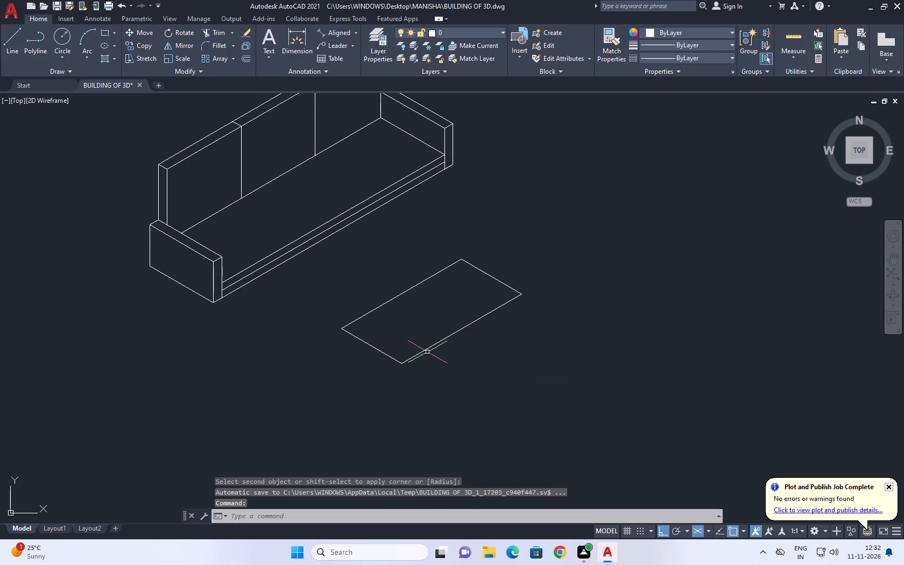
Copy the tabletop's front long side and both short sides a small distance straight down for the thickness.
{"action": "middle_click_drag", "start_coordinate": [487, 358], "coordinate": [512, 356]}
{"action": "scroll", "coordinate": [498, 361], "scroll_direction": "down", "scroll_amount": 1}
{"action": "left_click_drag", "start_coordinate": [520, 302], "coordinate": [515, 311]}
{"action": "left_click", "coordinate": [484, 363]}
{"action": "left_click", "coordinate": [456, 369]}
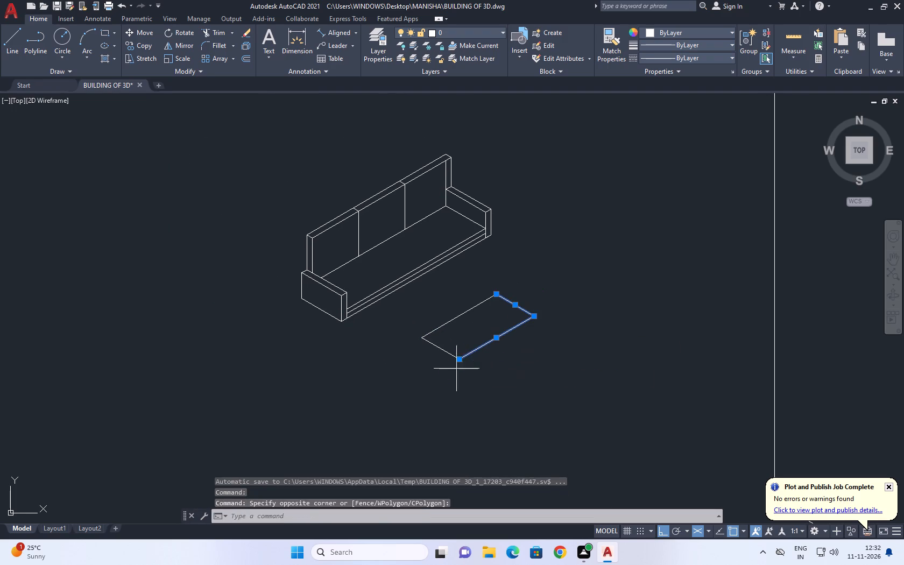
{"action": "left_click_drag", "start_coordinate": [427, 338], "coordinate": [411, 337]}
{"action": "type", "text": "CO"}
{"action": "key", "text": "space"}
{"action": "scroll", "coordinate": [468, 356], "scroll_direction": "up", "scroll_amount": 2}
{"action": "left_click", "coordinate": [444, 368]}
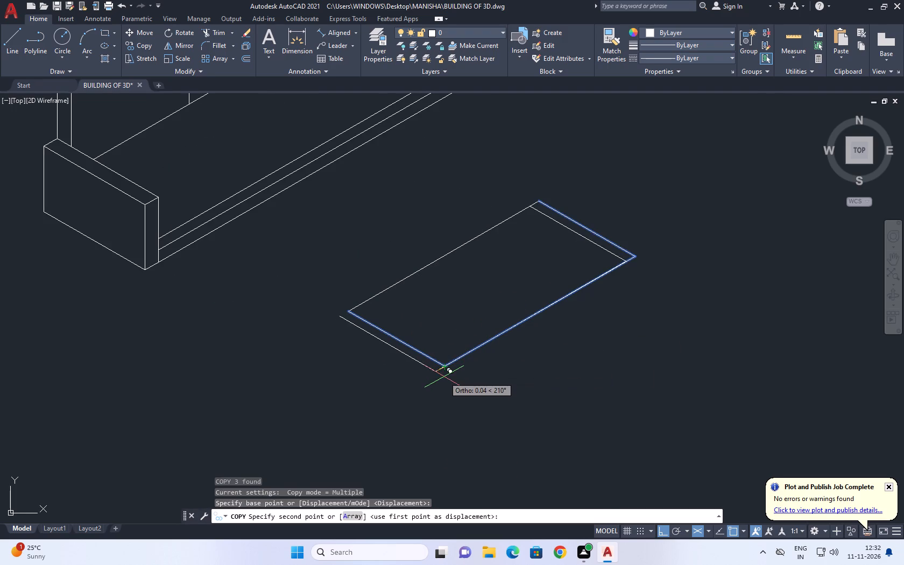
{"action": "key", "text": "F5"}
{"action": "left_click", "coordinate": [446, 378]}
{"action": "key", "text": "space"}
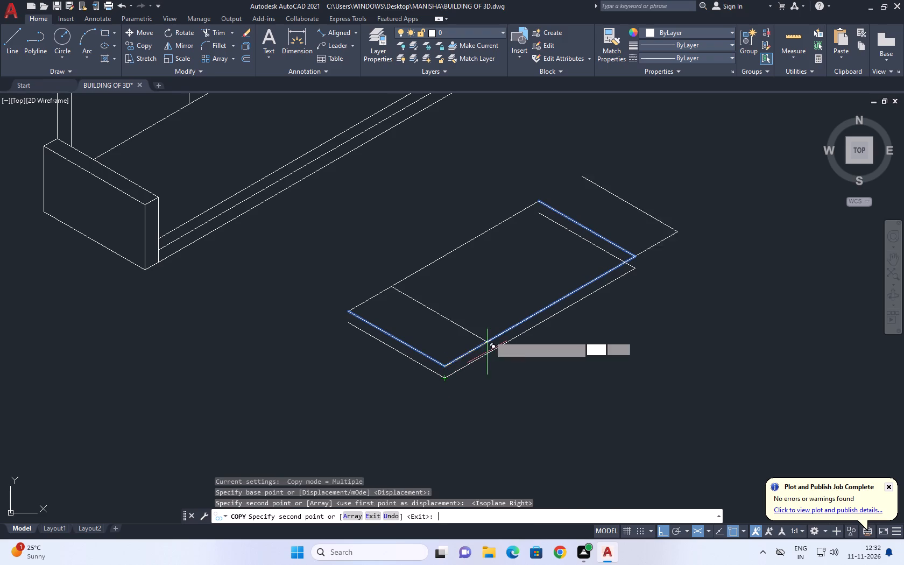
Draw short vertical lines joining the tabletop's upper and lower outlines at its three visible corners.
{"action": "key", "text": "l"}
{"action": "key", "text": "space"}
{"action": "left_click", "coordinate": [348, 314]}
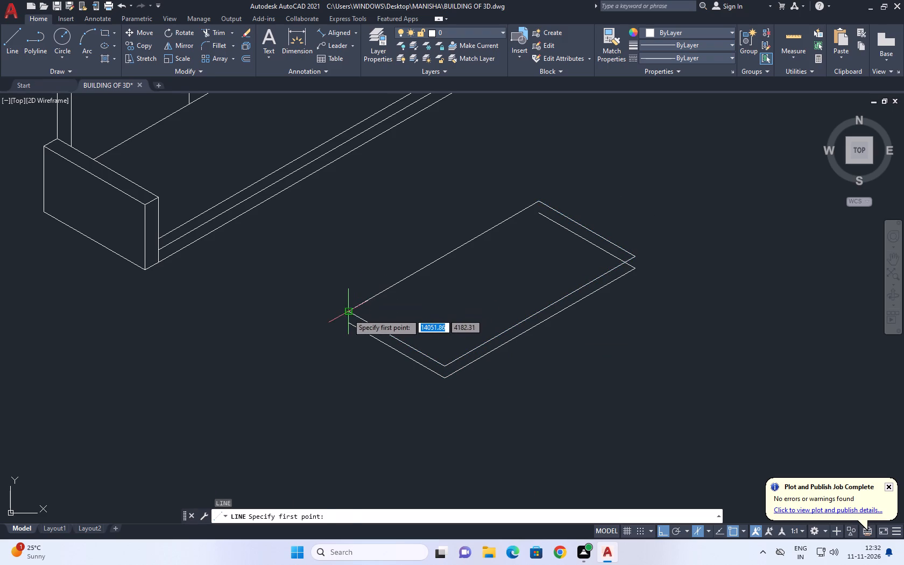
{"action": "left_click", "coordinate": [348, 326]}
{"action": "key", "text": "space"}
{"action": "key", "text": "space"}
{"action": "scroll", "coordinate": [435, 387], "scroll_direction": "up", "scroll_amount": 2}
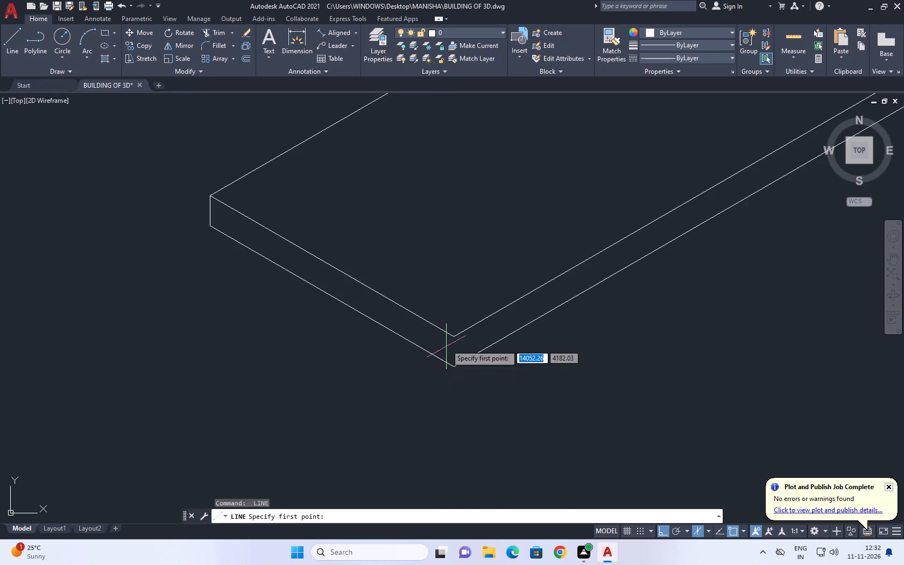
{"action": "left_click", "coordinate": [450, 337]}
{"action": "left_click", "coordinate": [455, 366]}
{"action": "key", "text": "space"}
{"action": "scroll", "coordinate": [480, 327], "scroll_direction": "down", "scroll_amount": 2}
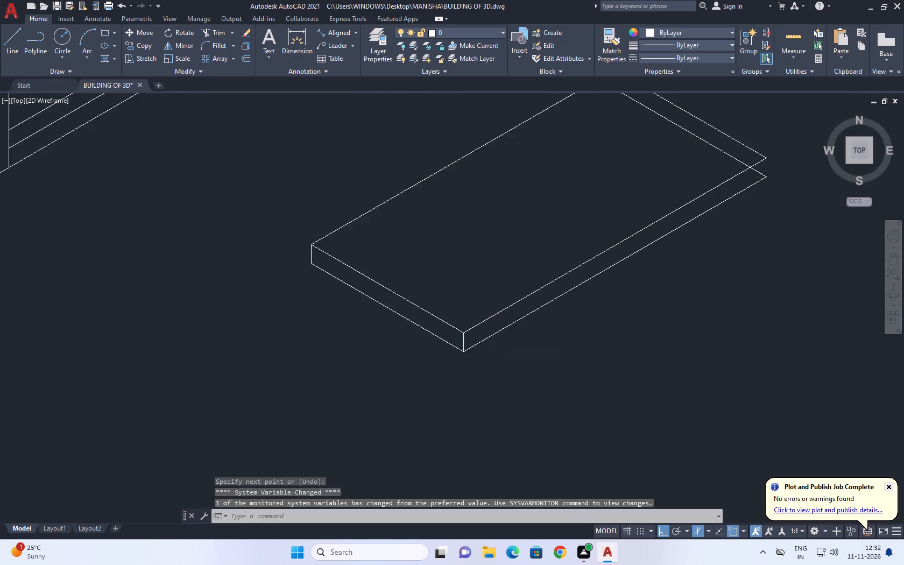
{"action": "middle_click_drag", "start_coordinate": [556, 291], "coordinate": [490, 349]}
{"action": "scroll", "coordinate": [609, 280], "scroll_direction": "up", "scroll_amount": 2}
{"action": "key", "text": "space"}
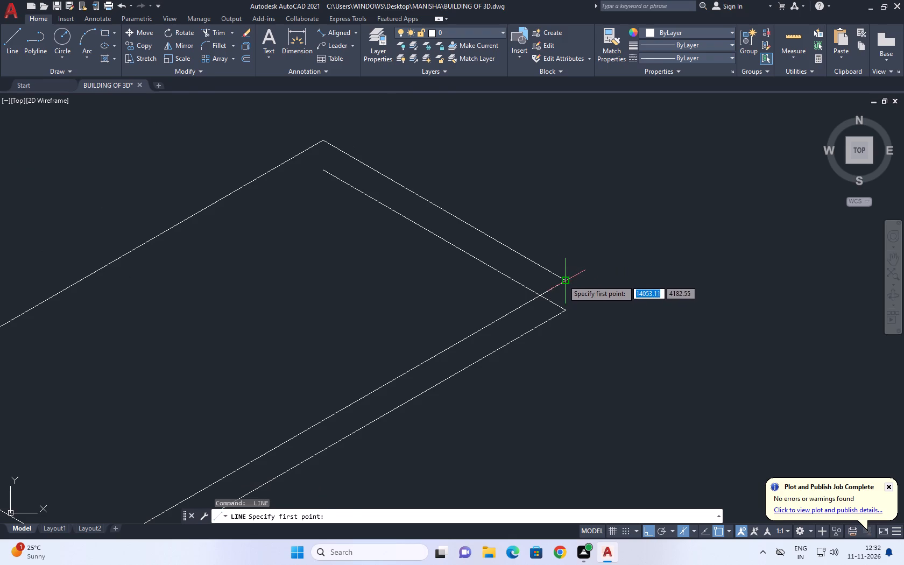
{"action": "left_click", "coordinate": [563, 280]}
{"action": "left_click", "coordinate": [563, 307]}
{"action": "key", "text": "space"}
Delete the copied lower short side that shows through the tabletop's far end.
{"action": "left_click_drag", "start_coordinate": [517, 272], "coordinate": [511, 276]}
{"action": "left_click", "coordinate": [488, 280]}
{"action": "key", "text": "Delete"}
{"action": "scroll", "coordinate": [506, 279], "scroll_direction": "down", "scroll_amount": 5}
{"action": "middle_click_drag", "start_coordinate": [428, 306], "coordinate": [441, 306]}
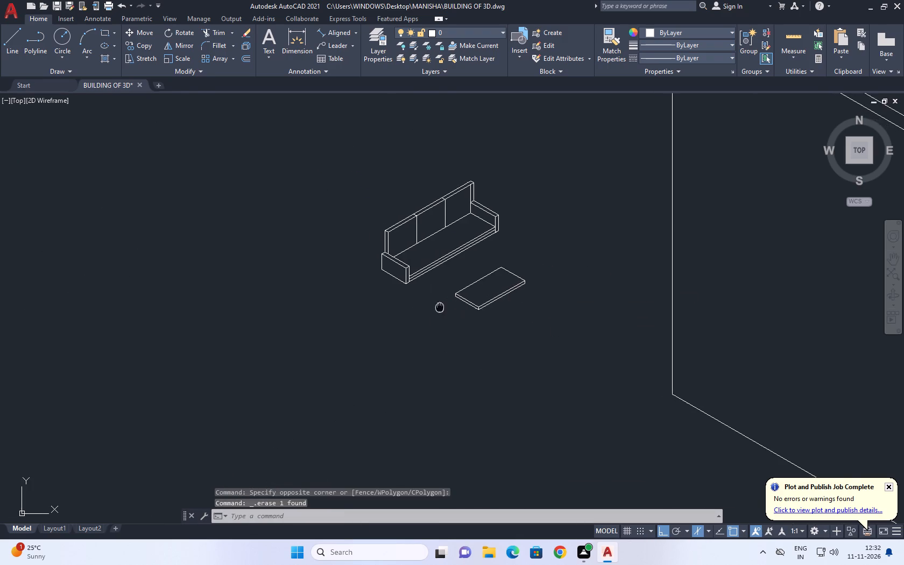
{"action": "middle_click_drag", "start_coordinate": [441, 306], "coordinate": [490, 298]}
Draw a vertical leg line downward from the tabletop's front bottom corner.
{"action": "key", "text": "l"}
{"action": "key", "text": "space"}
{"action": "scroll", "coordinate": [532, 318], "scroll_direction": "up", "scroll_amount": 3}
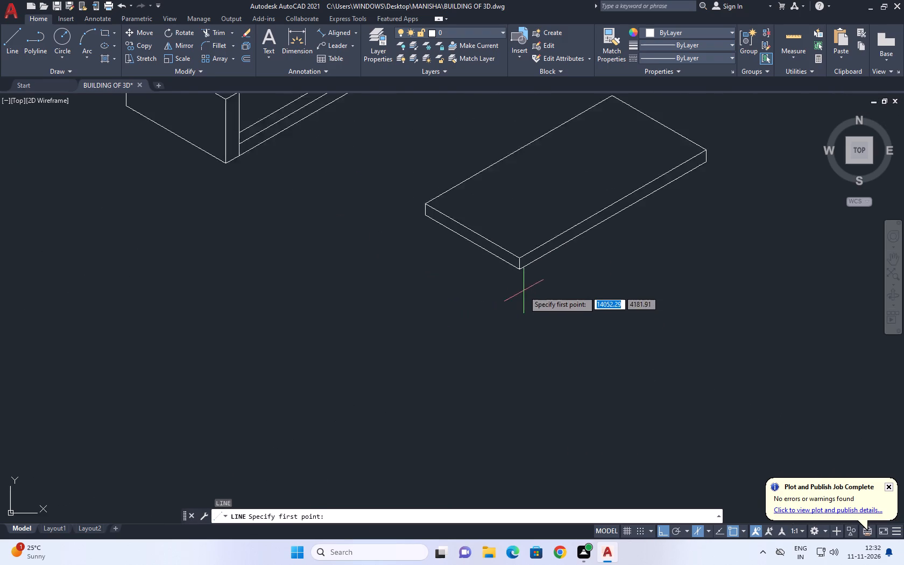
{"action": "scroll", "coordinate": [524, 289], "scroll_direction": "up", "scroll_amount": 1}
{"action": "left_click", "coordinate": [517, 258]}
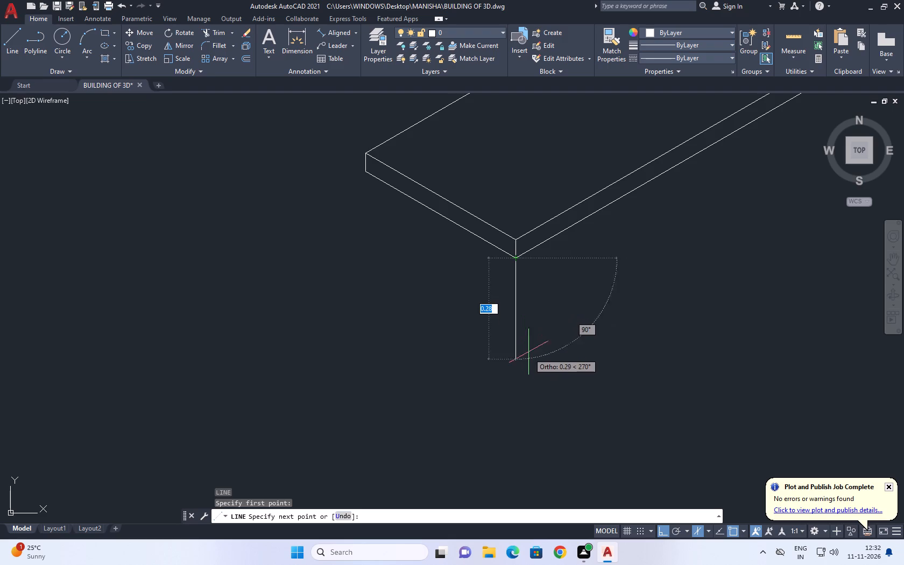
{"action": "scroll", "coordinate": [527, 338], "scroll_direction": "down", "scroll_amount": 2}
{"action": "left_click", "coordinate": [527, 364]}
{"action": "key", "text": "space"}
Copy the front corner leg line a short distance along the tabletop's lower long edge for the leg's thickness.
{"action": "left_click_drag", "start_coordinate": [546, 331], "coordinate": [539, 324]}
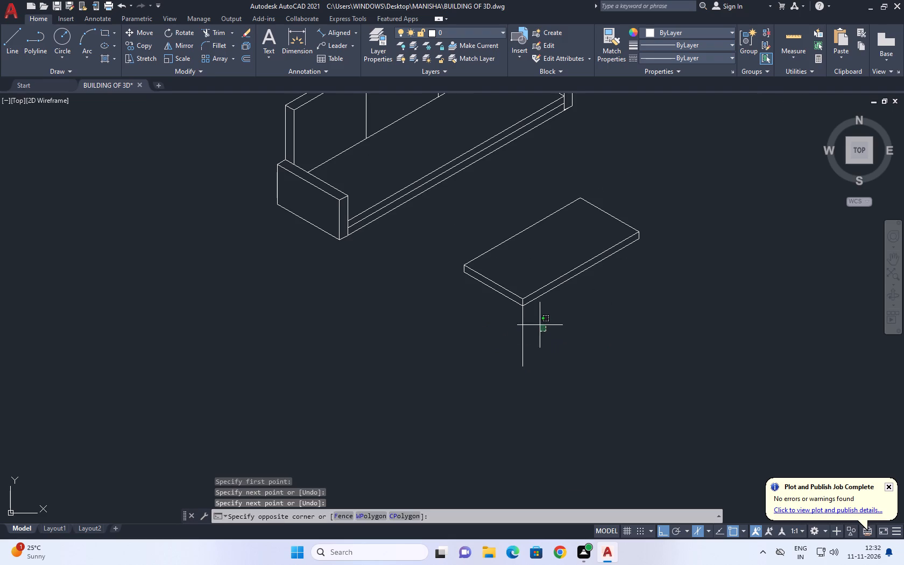
{"action": "left_click_drag", "start_coordinate": [539, 324], "coordinate": [529, 321]}
{"action": "left_click", "coordinate": [498, 333]}
{"action": "middle_click_drag", "start_coordinate": [521, 336], "coordinate": [406, 372]}
{"action": "key", "text": "c"}
{"action": "key", "text": "o"}
{"action": "key", "text": "space"}
{"action": "scroll", "coordinate": [410, 359], "scroll_direction": "up", "scroll_amount": 2}
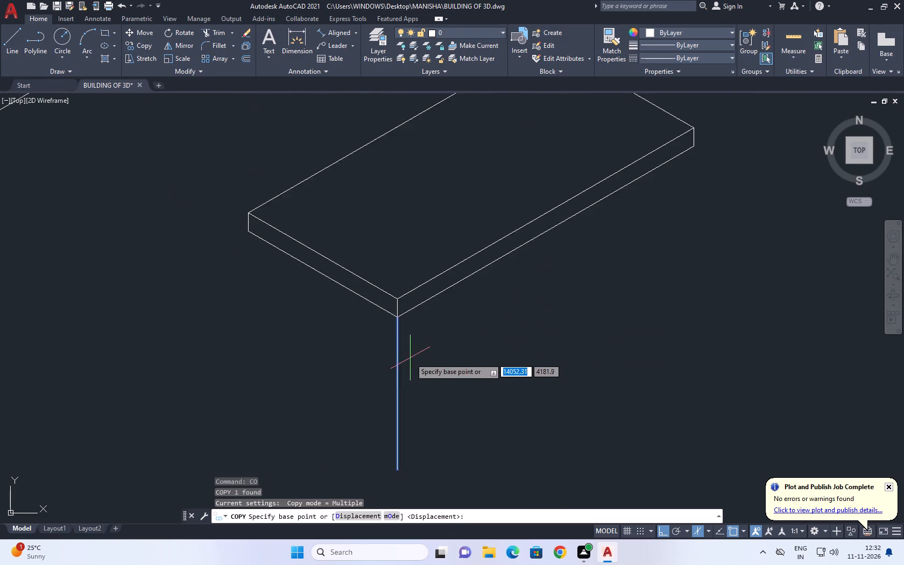
{"action": "scroll", "coordinate": [409, 357], "scroll_direction": "up", "scroll_amount": 1}
{"action": "left_click", "coordinate": [389, 292]}
{"action": "left_click", "coordinate": [410, 282]}
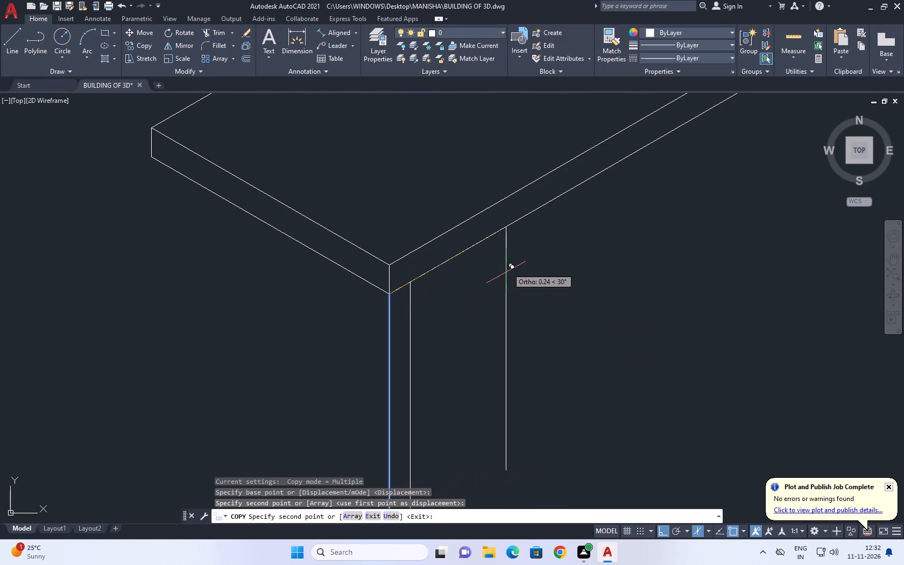
{"action": "scroll", "coordinate": [507, 263], "scroll_direction": "down", "scroll_amount": 4}
{"action": "key", "text": "space"}
{"action": "middle_click_drag", "start_coordinate": [462, 291], "coordinate": [485, 335]}
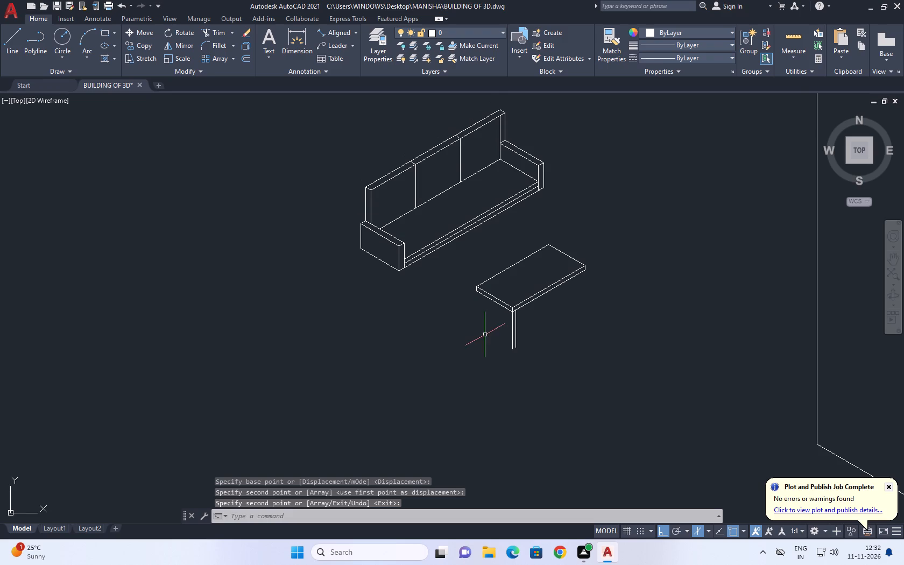
Draw a vertical leg line downward from the bottom of the tabletop's left corner.
{"action": "type", "text": "L"}
{"action": "key", "text": "space"}
{"action": "scroll", "coordinate": [491, 329], "scroll_direction": "up", "scroll_amount": 3}
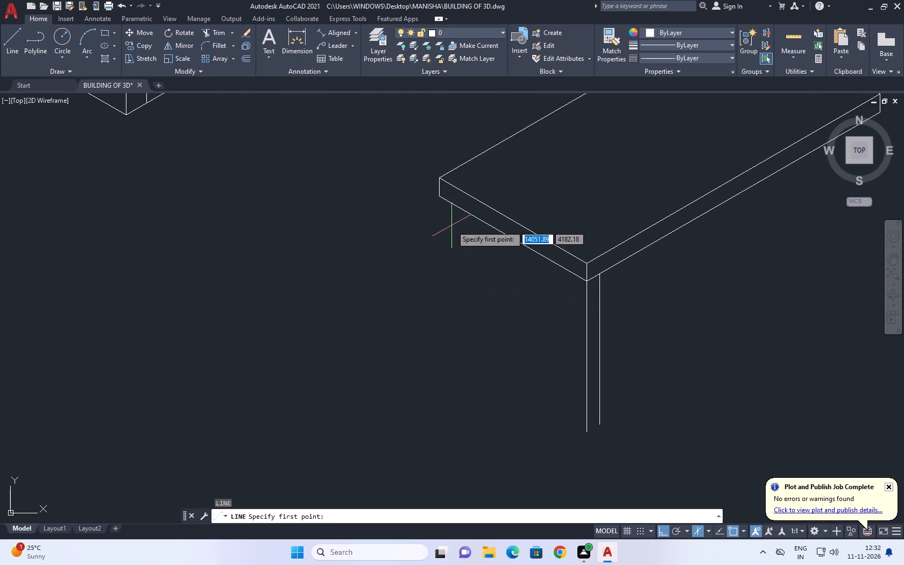
{"action": "left_click", "coordinate": [438, 197]}
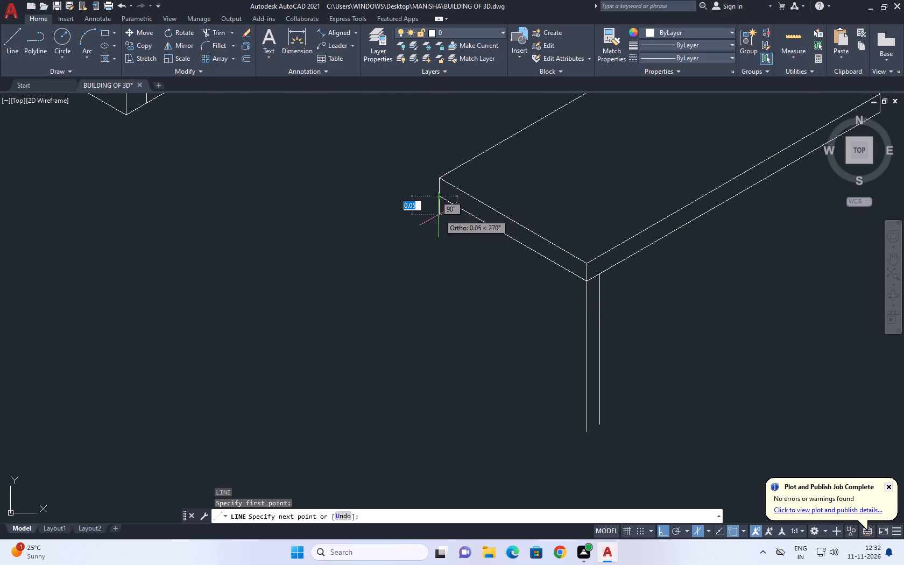
{"action": "left_click", "coordinate": [443, 367]}
{"action": "key", "text": "space"}
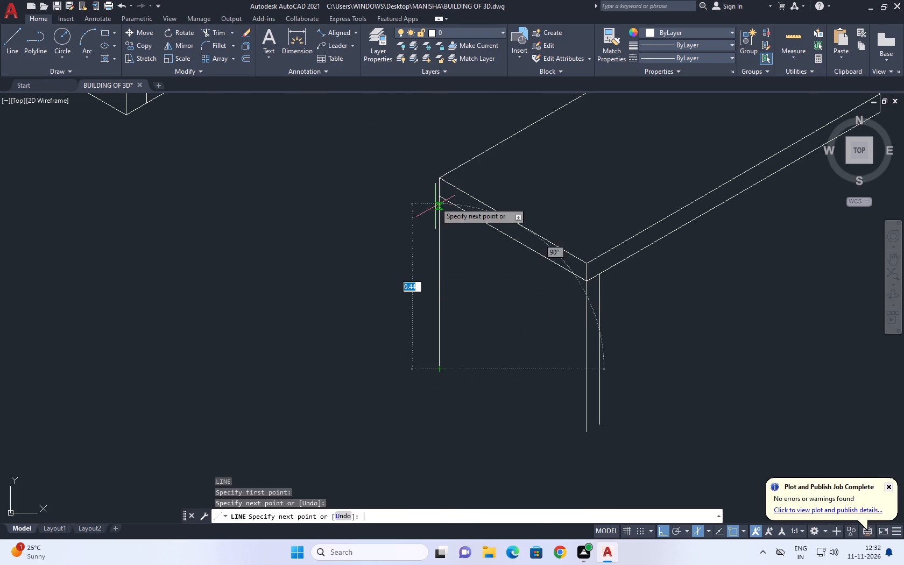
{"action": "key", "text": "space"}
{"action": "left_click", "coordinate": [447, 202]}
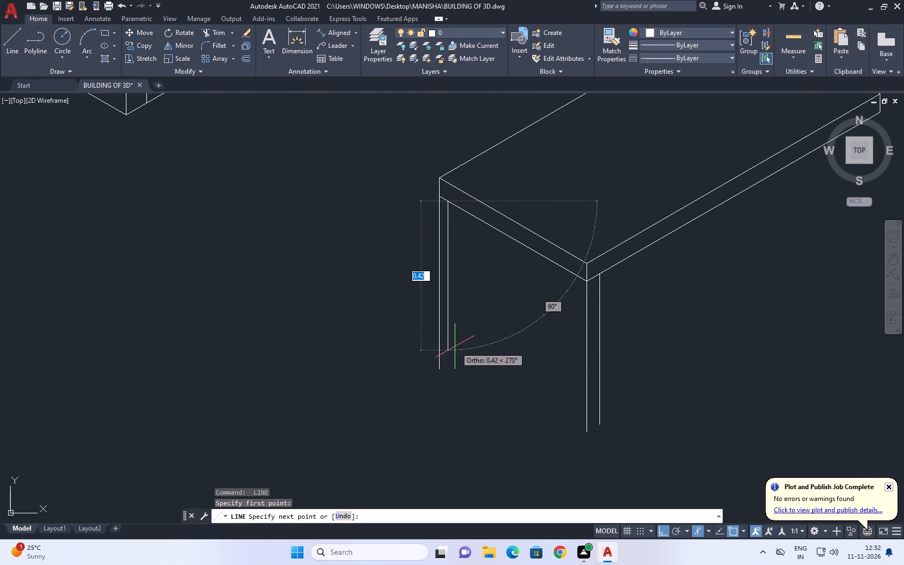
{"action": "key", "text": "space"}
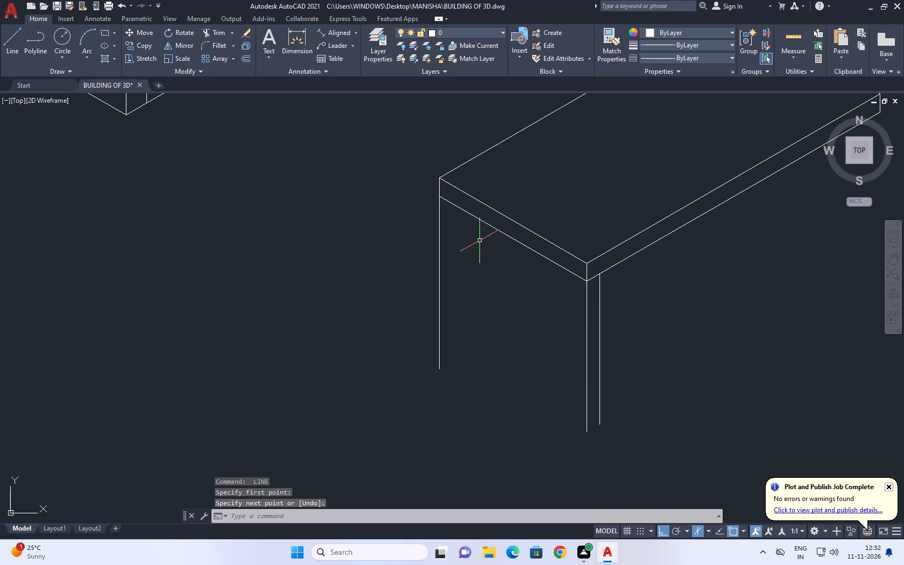
Draw a parallel vertical leg line just inside the left corner leg line, starting on the tabletop's lower short edge.
{"action": "key", "text": "l"}
{"action": "key", "text": "space"}
{"action": "left_click", "coordinate": [450, 201]}
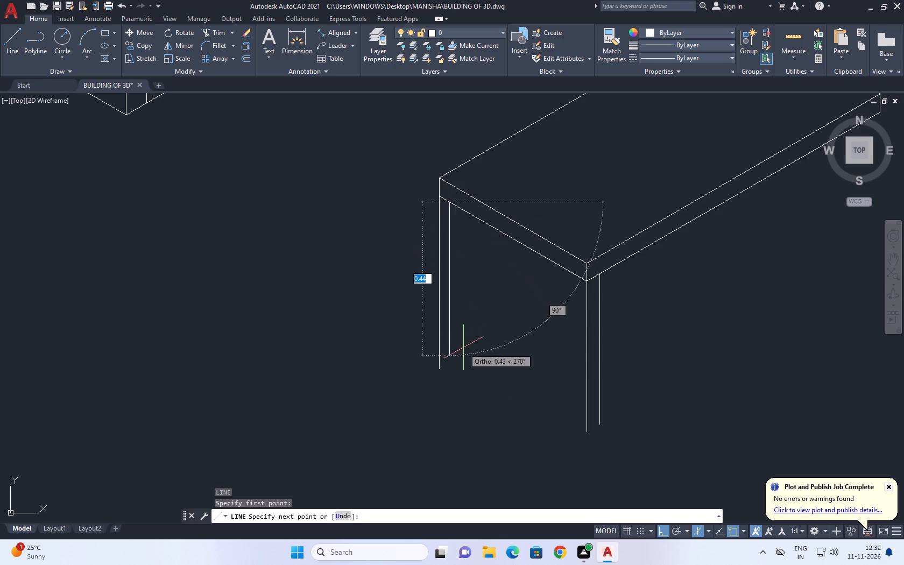
{"action": "left_click", "coordinate": [467, 364]}
{"action": "key", "text": "space"}
{"action": "middle_click_drag", "start_coordinate": [444, 369], "coordinate": [485, 377]}
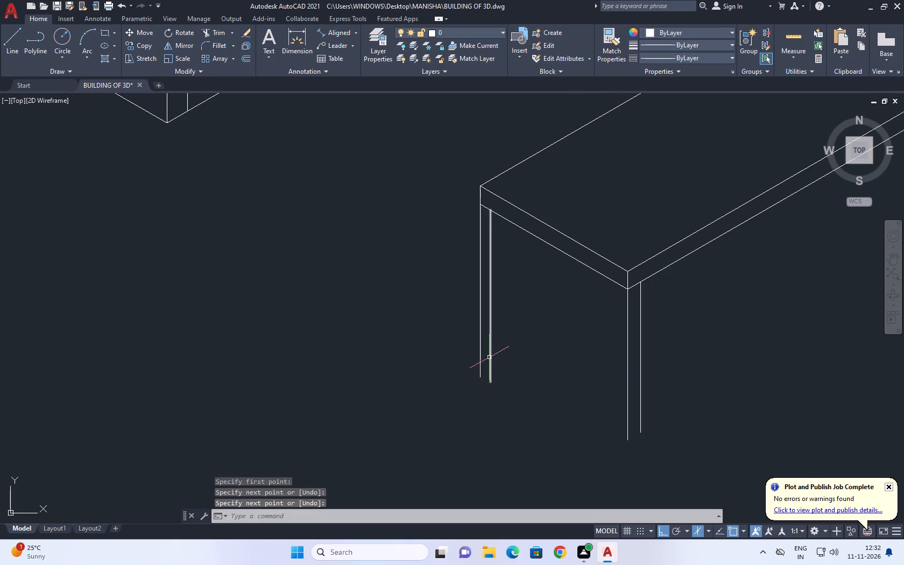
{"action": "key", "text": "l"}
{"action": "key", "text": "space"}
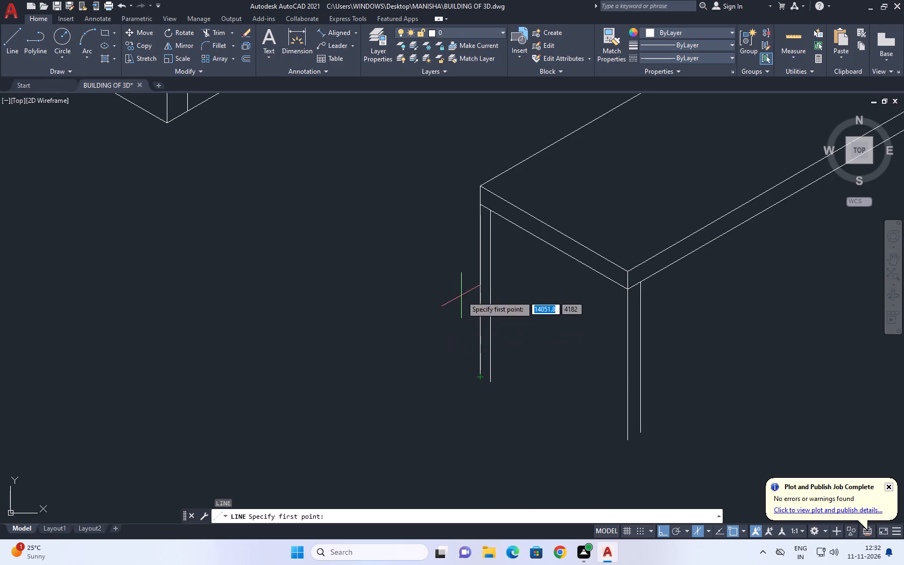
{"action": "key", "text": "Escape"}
Fillet the two outermost leg lines into a rounded bottom and raise the arc's midpoint to flatten the curve.
{"action": "middle_click_drag", "start_coordinate": [526, 331], "coordinate": [476, 327]}
{"action": "type", "text": "F"}
{"action": "key", "text": "space"}
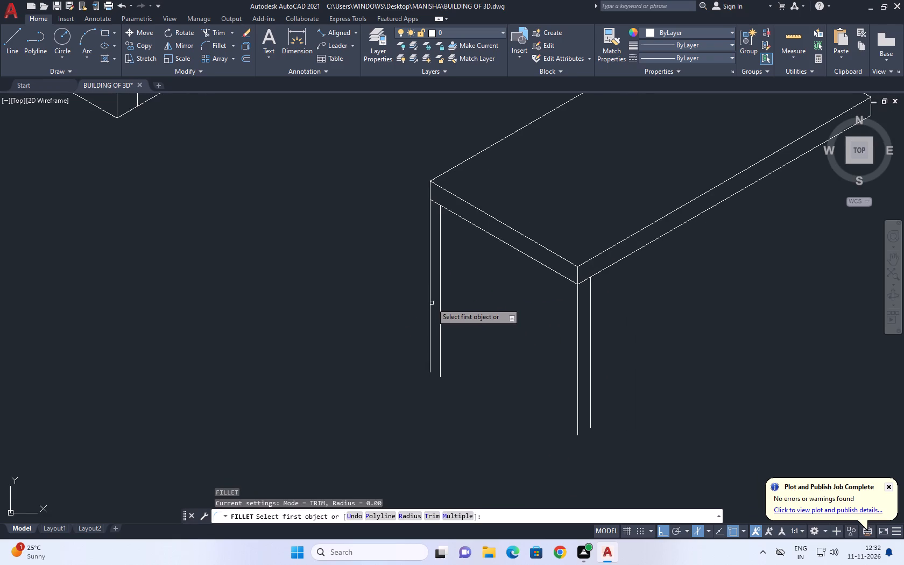
{"action": "left_click", "coordinate": [429, 302]}
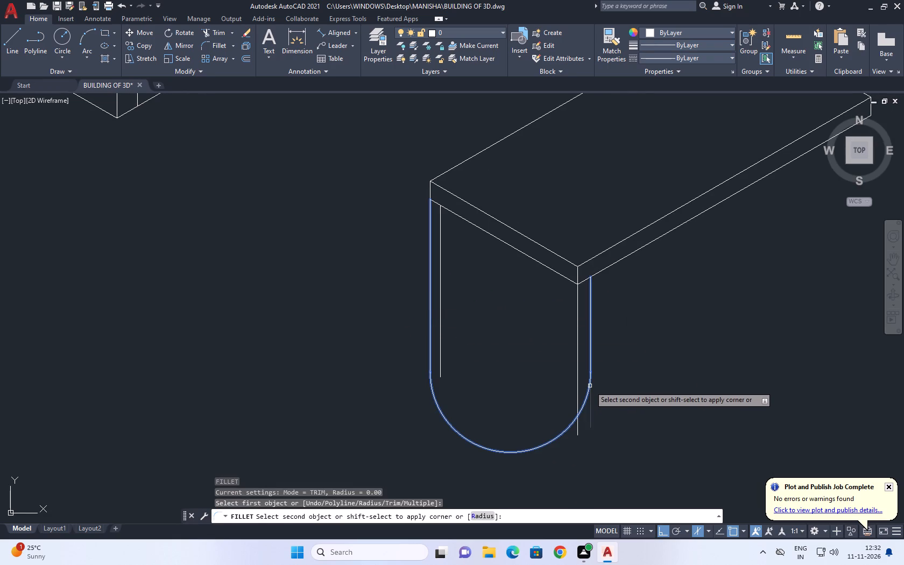
{"action": "left_click", "coordinate": [590, 386]}
{"action": "left_click_drag", "start_coordinate": [536, 441], "coordinate": [527, 444]}
{"action": "left_click", "coordinate": [512, 454]}
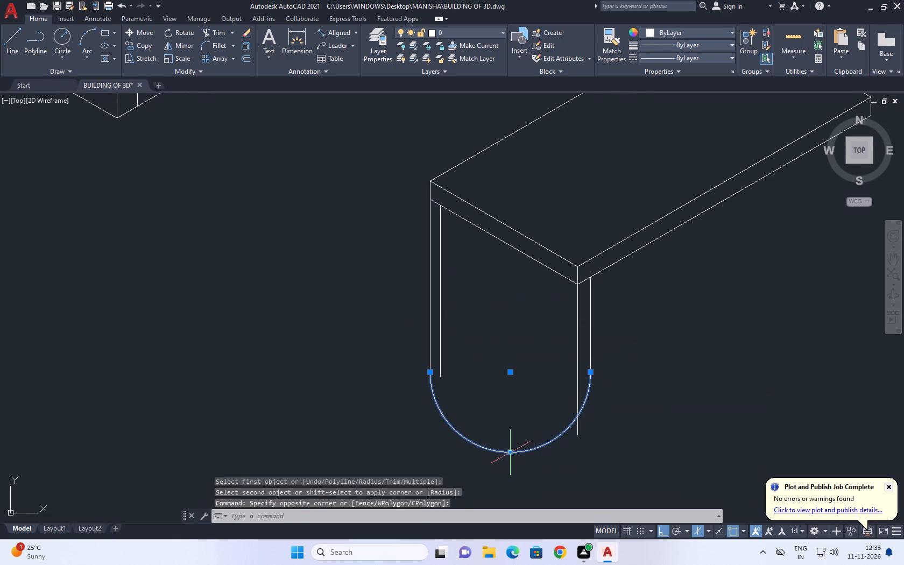
{"action": "left_click_drag", "start_coordinate": [510, 453], "coordinate": [507, 447]}
{"action": "left_click_drag", "start_coordinate": [496, 408], "coordinate": [498, 417]}
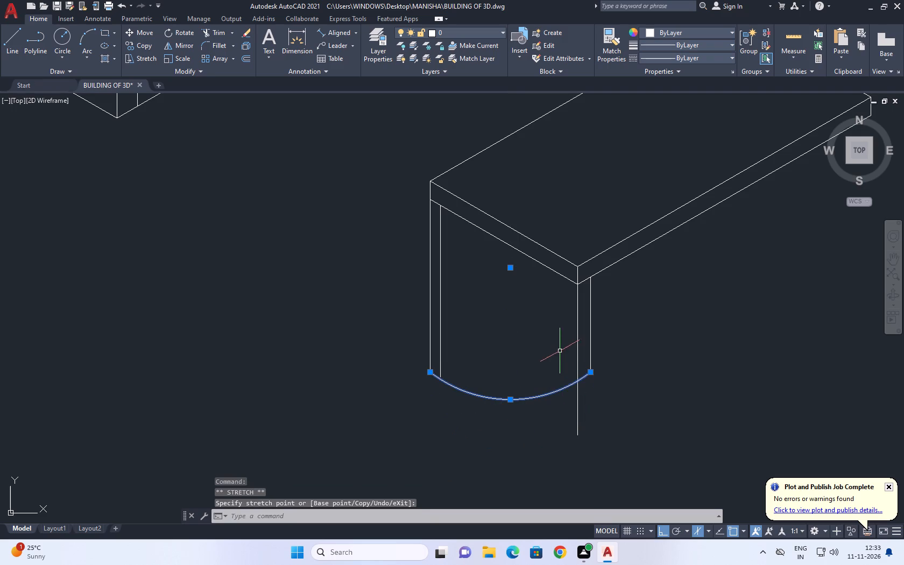
{"action": "key", "text": "Escape"}
Fillet the two inner leg lines into a second rounded bottom and raise that arc's midpoint to flatten it.
{"action": "type", "text": "F"}
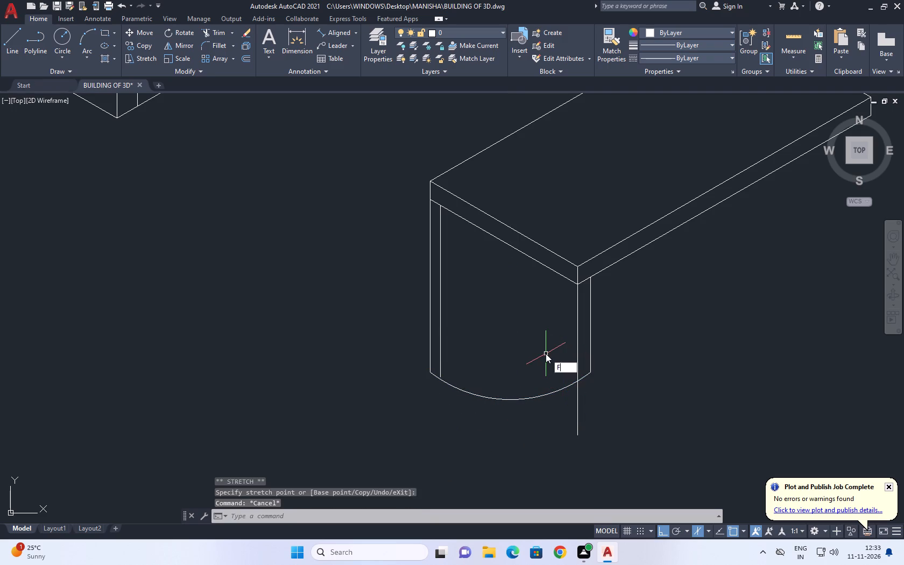
{"action": "key", "text": "space"}
{"action": "left_click_drag", "start_coordinate": [441, 324], "coordinate": [446, 328]}
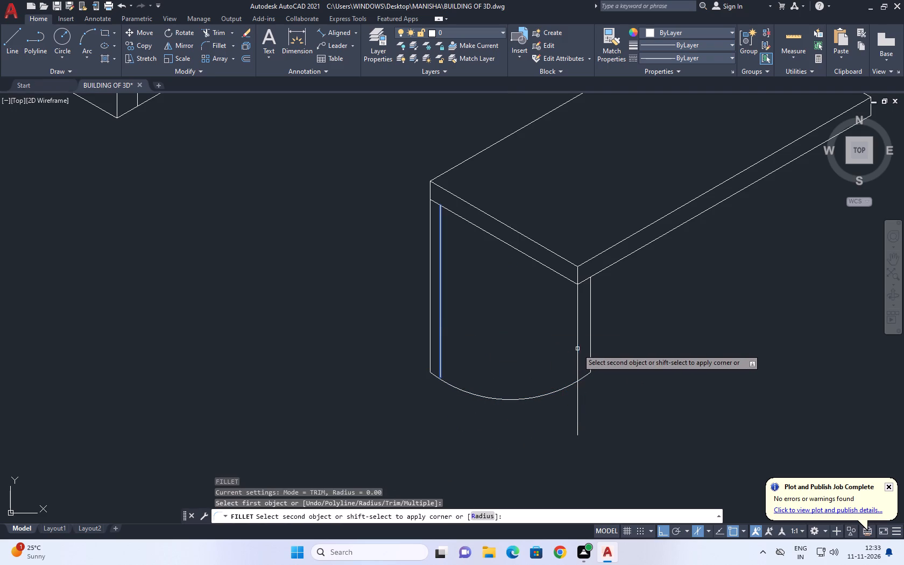
{"action": "left_click", "coordinate": [578, 348]}
{"action": "left_click", "coordinate": [503, 465]}
{"action": "left_click", "coordinate": [493, 441]}
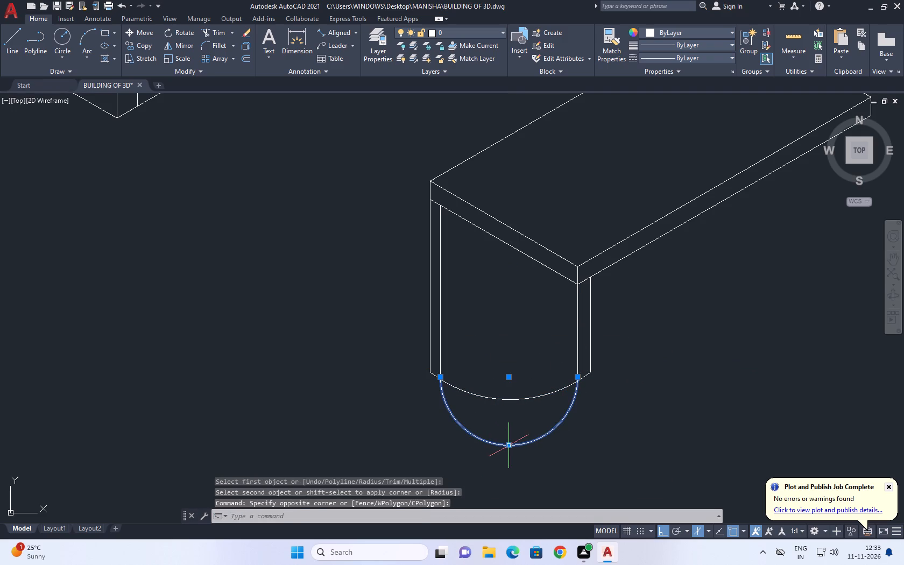
{"action": "left_click", "coordinate": [509, 447]}
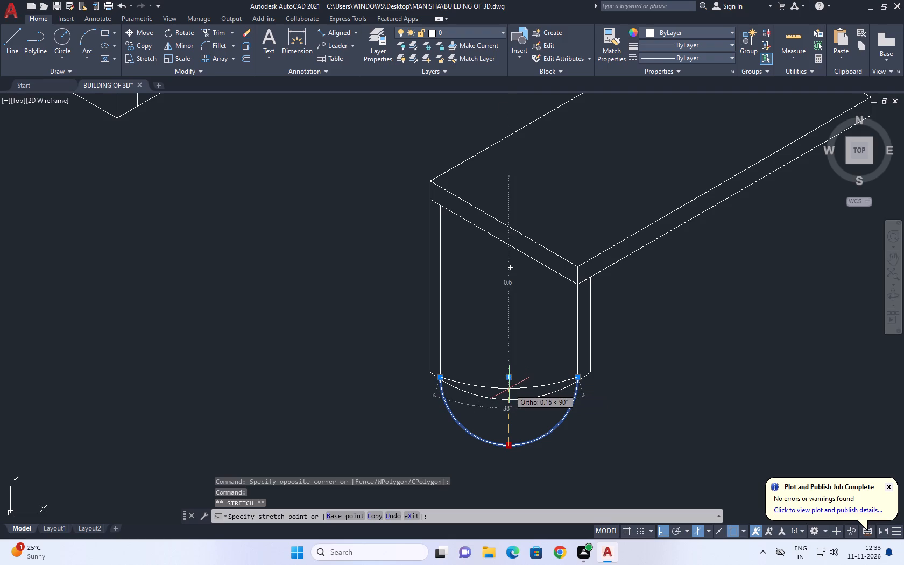
{"action": "left_click", "coordinate": [509, 389]}
Deepen both leg arcs by stretching their midpoints slightly downward, keeping the inner curve above the outer one.
{"action": "scroll", "coordinate": [517, 392], "scroll_direction": "up", "scroll_amount": 2}
{"action": "left_click_drag", "start_coordinate": [518, 395], "coordinate": [518, 401]}
{"action": "left_click_drag", "start_coordinate": [506, 414], "coordinate": [504, 419]}
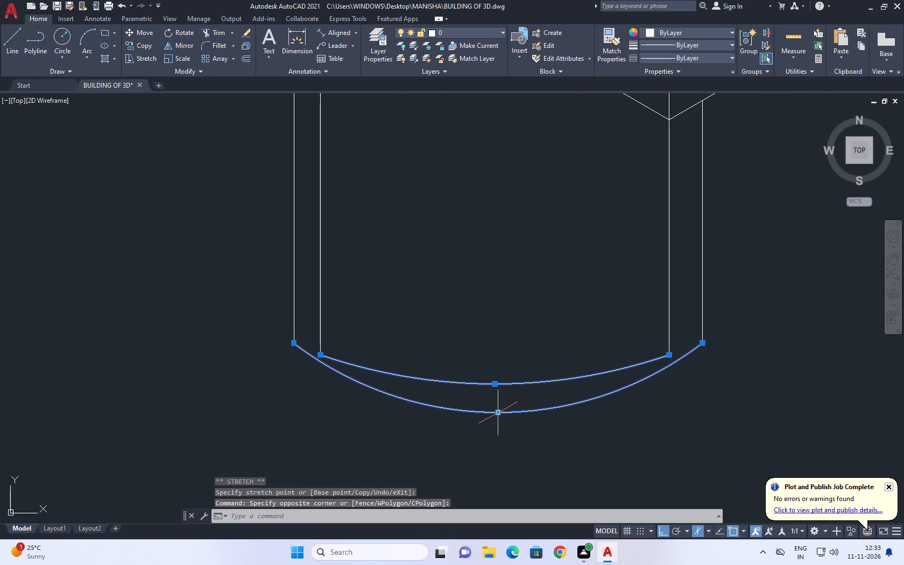
{"action": "left_click", "coordinate": [499, 413]}
{"action": "left_click", "coordinate": [500, 428]}
{"action": "left_click", "coordinate": [494, 385]}
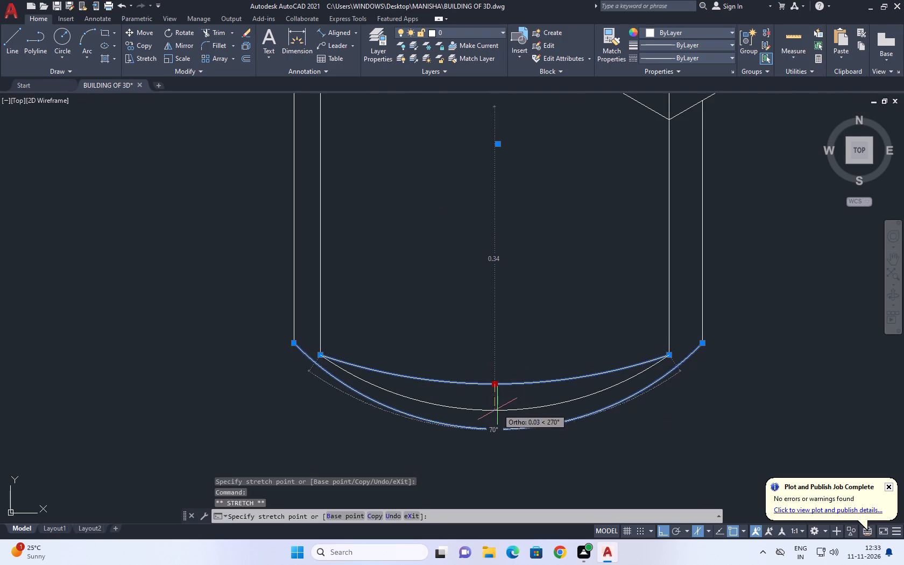
{"action": "left_click", "coordinate": [497, 409]}
{"action": "scroll", "coordinate": [541, 312], "scroll_direction": "down", "scroll_amount": 2}
{"action": "key", "text": "Escape"}
{"action": "scroll", "coordinate": [628, 301], "scroll_direction": "down", "scroll_amount": 3}
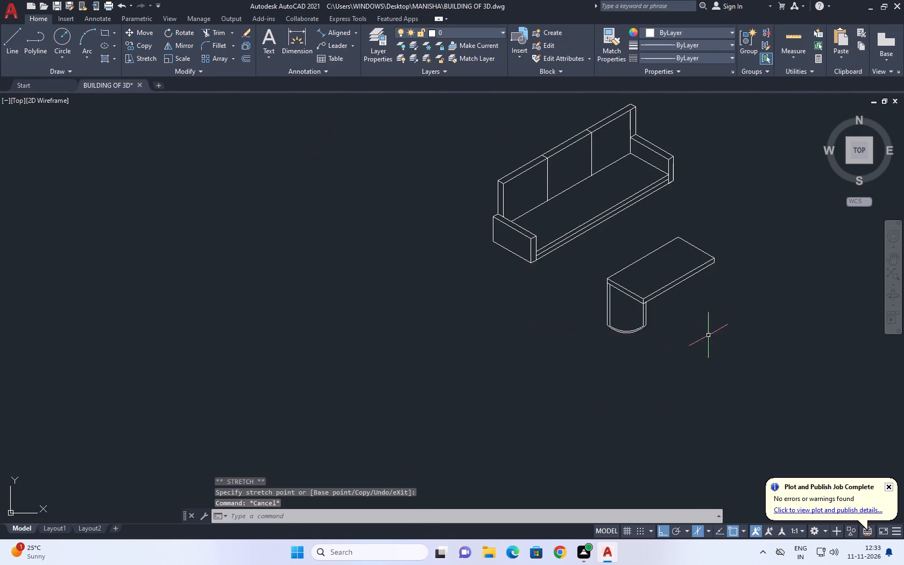
Stretch the left endpoints of the inner and outer leg arcs up along their vertical lines.
{"action": "middle_click_drag", "start_coordinate": [700, 338], "coordinate": [614, 338]}
{"action": "scroll", "coordinate": [616, 340], "scroll_direction": "up", "scroll_amount": 1}
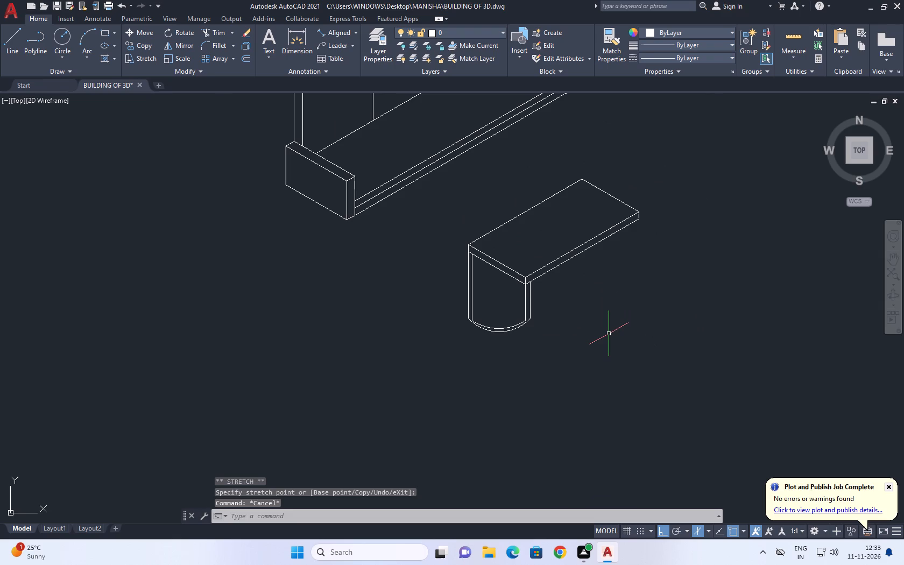
{"action": "scroll", "coordinate": [462, 333], "scroll_direction": "up", "scroll_amount": 3}
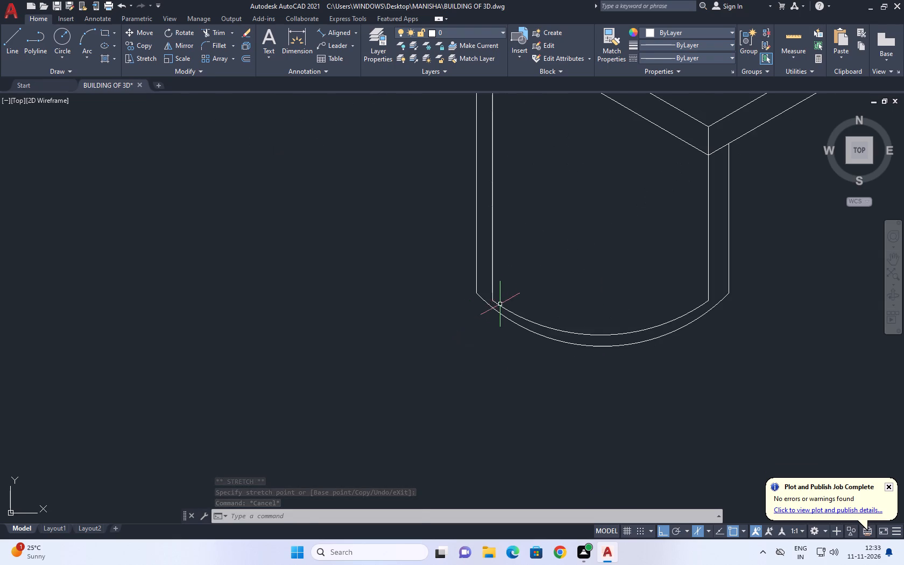
{"action": "left_click", "coordinate": [499, 308]}
{"action": "left_click", "coordinate": [498, 300]}
{"action": "left_click", "coordinate": [493, 302]}
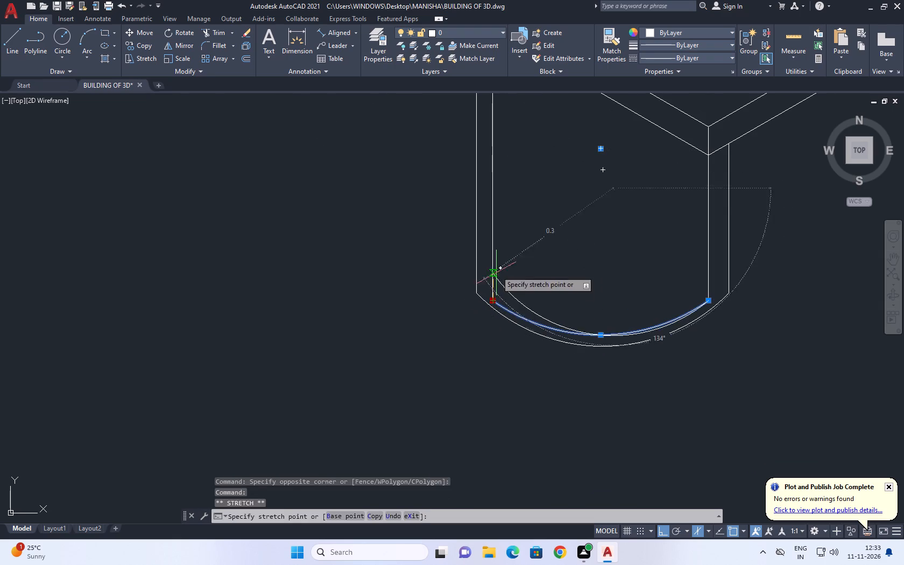
{"action": "left_click", "coordinate": [488, 242]}
{"action": "middle_click_drag", "start_coordinate": [504, 300], "coordinate": [492, 362]}
{"action": "left_click", "coordinate": [490, 368]}
{"action": "left_click", "coordinate": [479, 377]}
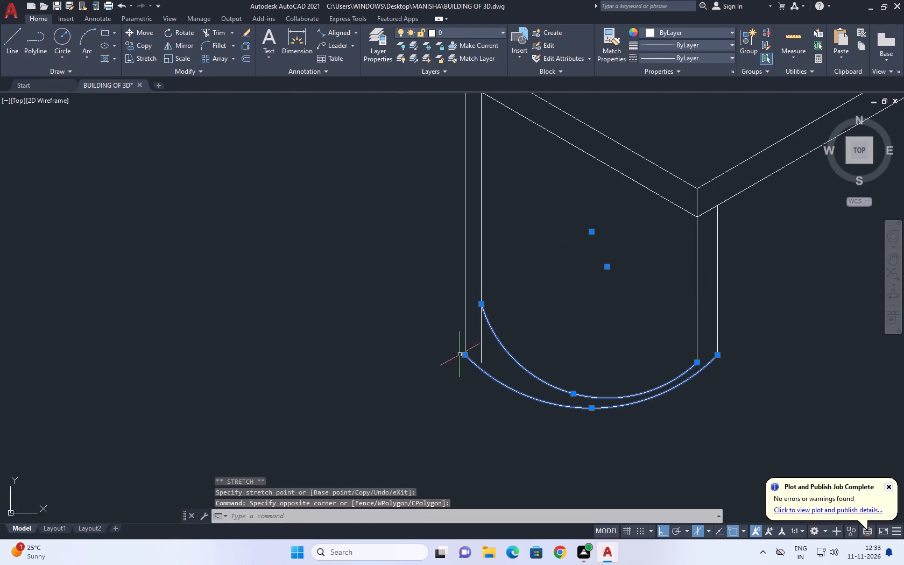
{"action": "left_click", "coordinate": [465, 355]}
{"action": "left_click", "coordinate": [462, 309]}
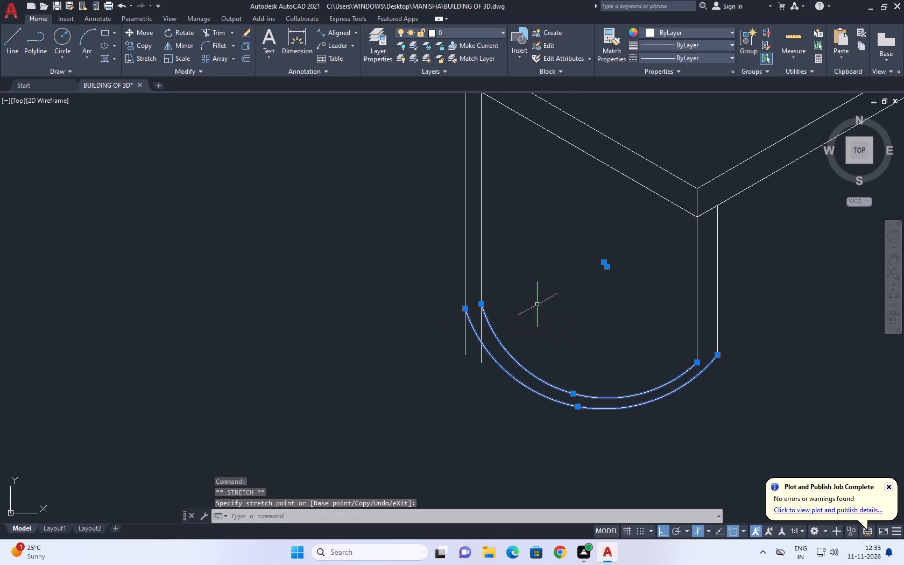
{"action": "scroll", "coordinate": [540, 305], "scroll_direction": "down", "scroll_amount": 3}
{"action": "middle_click_drag", "start_coordinate": [633, 314], "coordinate": [633, 326]}
{"action": "key", "text": "Escape"}
Trim the surplus ends of the two left leg lines below where the arcs meet them.
{"action": "scroll", "coordinate": [562, 331], "scroll_direction": "up", "scroll_amount": 4}
{"action": "middle_click_drag", "start_coordinate": [488, 362], "coordinate": [498, 376]}
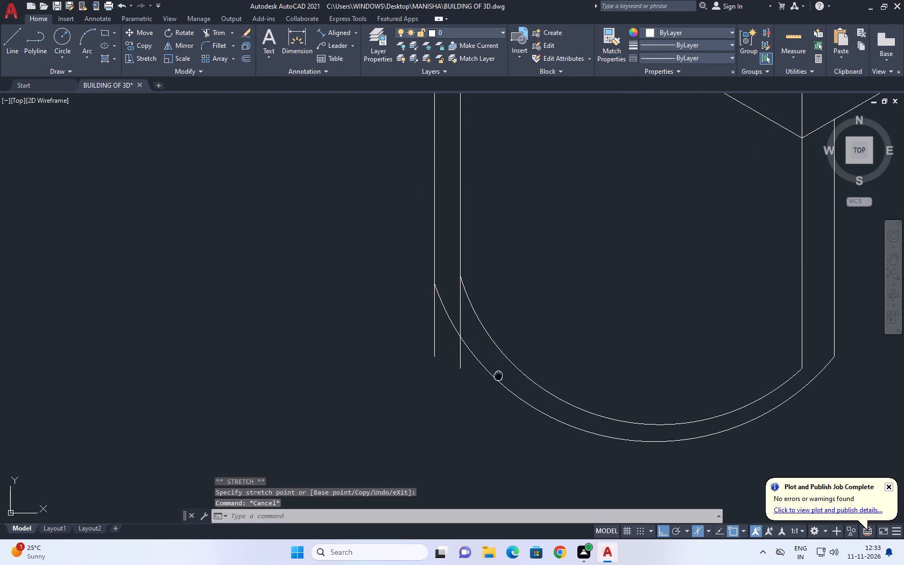
{"action": "middle_click_drag", "start_coordinate": [498, 376], "coordinate": [522, 409]}
{"action": "type", "text": "TR"}
{"action": "key", "text": "space"}
{"action": "left_click", "coordinate": [495, 361]}
{"action": "left_click", "coordinate": [499, 404]}
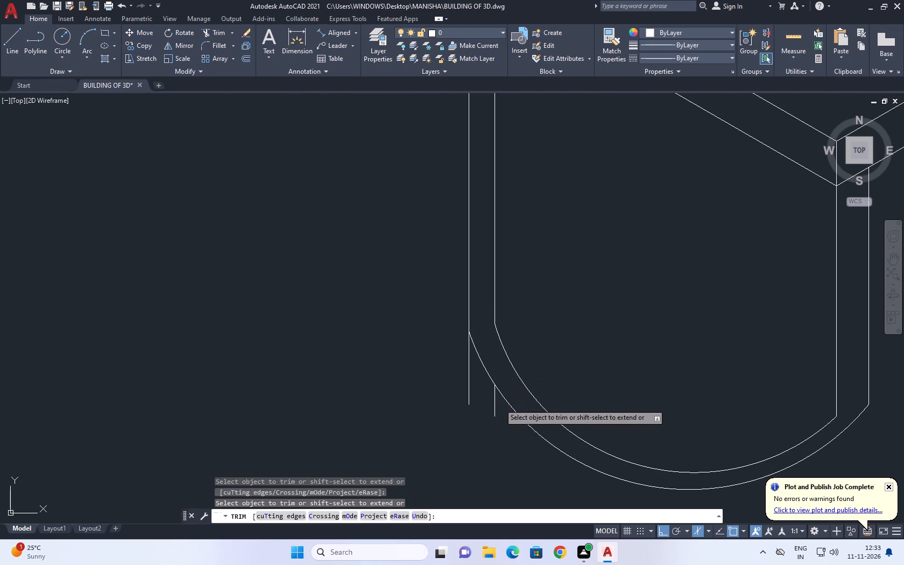
{"action": "left_click", "coordinate": [398, 361]}
{"action": "scroll", "coordinate": [538, 336], "scroll_direction": "down", "scroll_amount": 3}
{"action": "key", "text": "Escape"}
Stretch the inner arc's right endpoint slightly up along the front corner leg line.
{"action": "scroll", "coordinate": [611, 357], "scroll_direction": "up", "scroll_amount": 2}
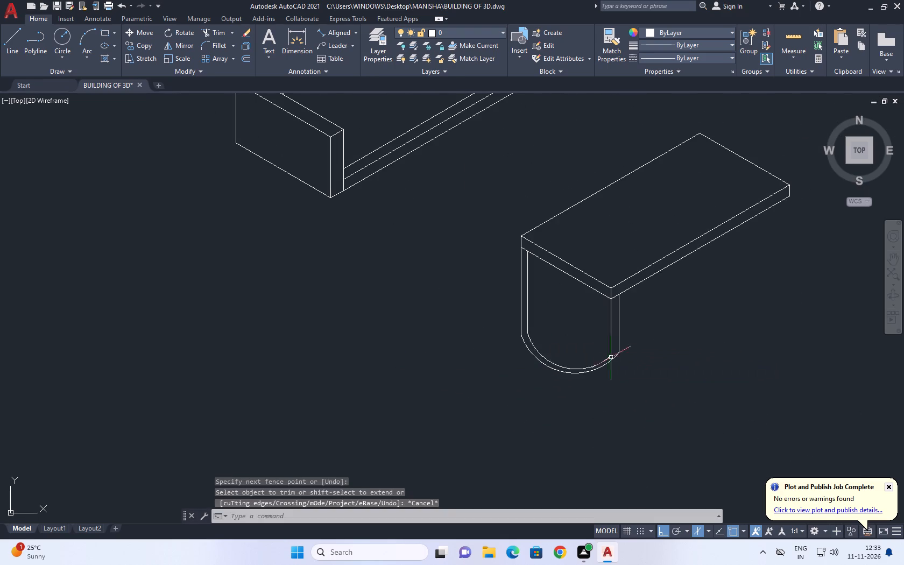
{"action": "scroll", "coordinate": [611, 357], "scroll_direction": "up", "scroll_amount": 1}
{"action": "left_click", "coordinate": [609, 358]}
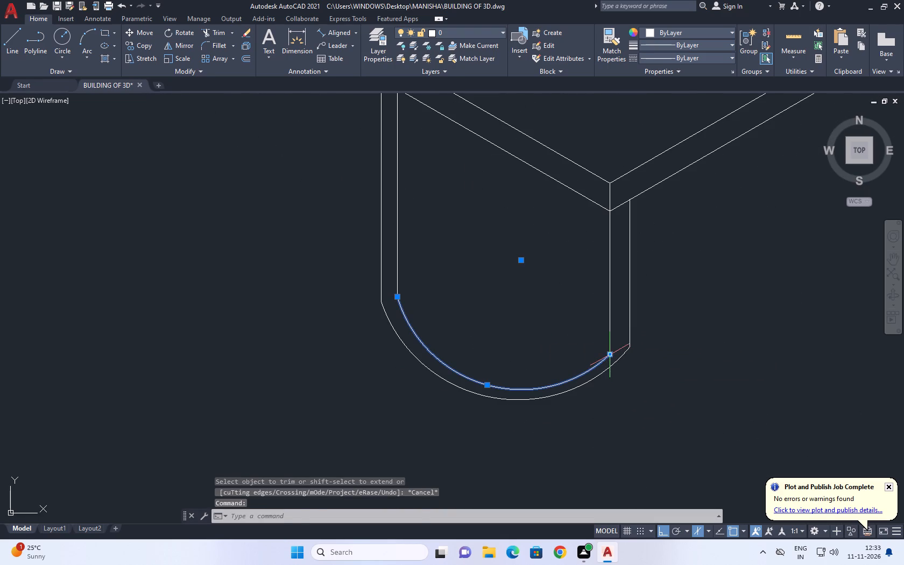
{"action": "left_click", "coordinate": [609, 356]}
{"action": "left_click", "coordinate": [608, 344]}
{"action": "key", "text": "Escape"}
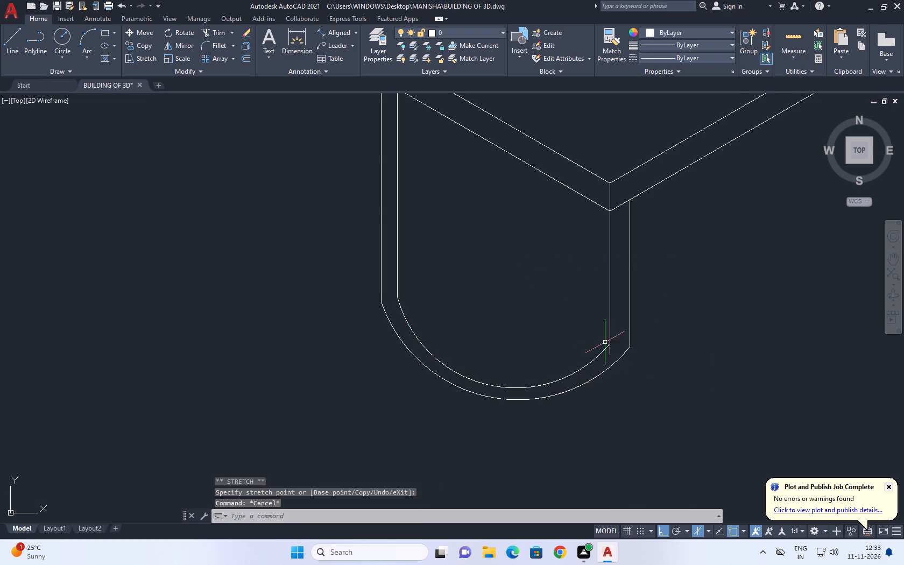
Trim the front corner leg line's leftover end below the inner arc.
{"action": "type", "text": "TR"}
{"action": "key", "text": "space"}
{"action": "left_click", "coordinate": [610, 351]}
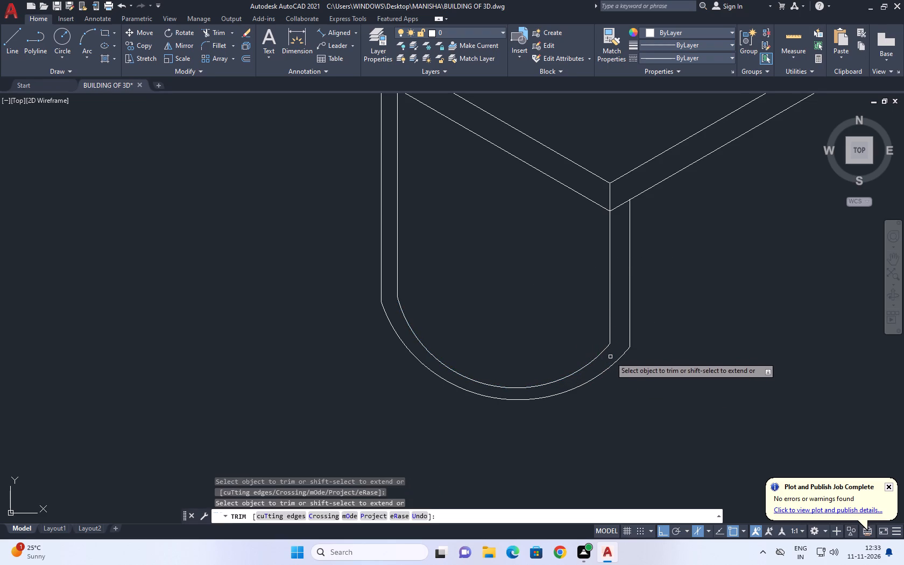
{"action": "key", "text": "space"}
{"action": "scroll", "coordinate": [581, 327], "scroll_direction": "down", "scroll_amount": 3}
{"action": "middle_click_drag", "start_coordinate": [658, 274], "coordinate": [630, 315]}
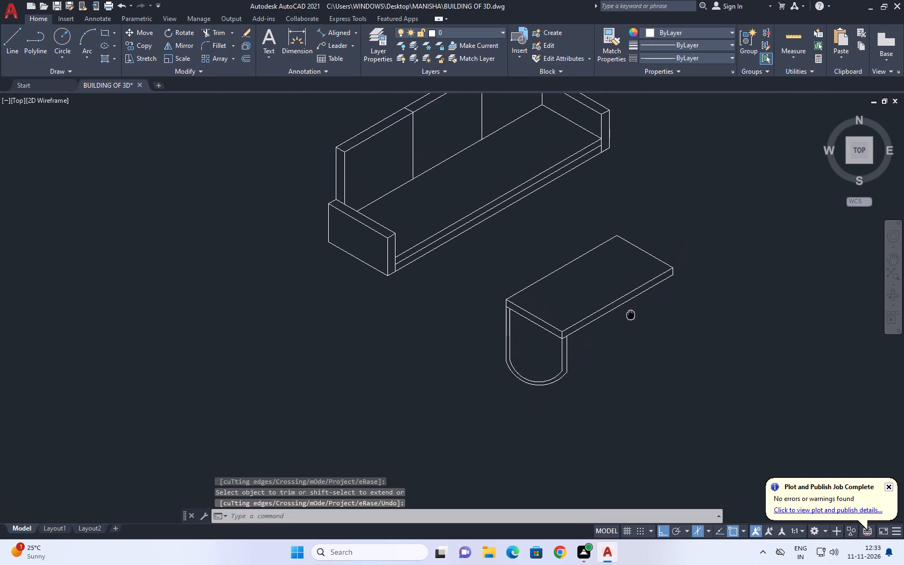
Draw a vertical leg line down from the lower far corner of the coffee tabletop's front edge.
{"action": "middle_click_drag", "start_coordinate": [630, 315], "coordinate": [595, 328]}
{"action": "middle_click_drag", "start_coordinate": [627, 302], "coordinate": [598, 314]}
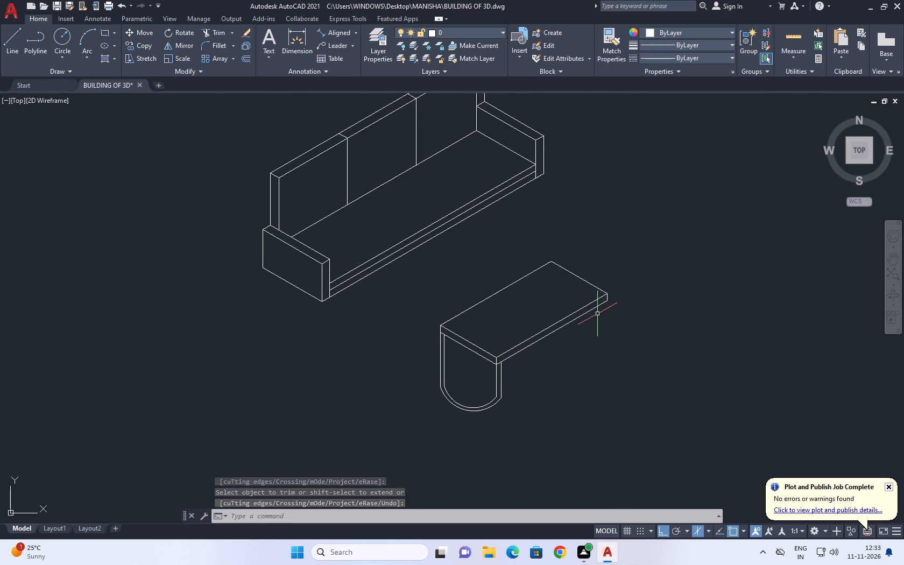
{"action": "type", "text": "L"}
{"action": "key", "text": "space"}
{"action": "scroll", "coordinate": [599, 317], "scroll_direction": "up", "scroll_amount": 1}
{"action": "scroll", "coordinate": [634, 344], "scroll_direction": "up", "scroll_amount": 1}
{"action": "scroll", "coordinate": [606, 280], "scroll_direction": "up", "scroll_amount": 1}
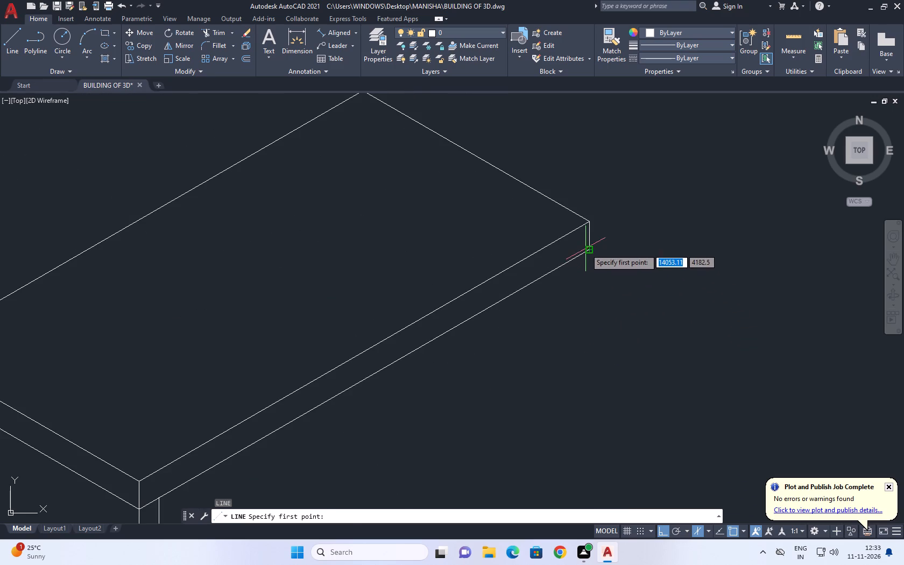
{"action": "left_click", "coordinate": [589, 249]}
{"action": "scroll", "coordinate": [596, 280], "scroll_direction": "down", "scroll_amount": 2}
{"action": "left_click", "coordinate": [602, 351]}
{"action": "key", "text": "space"}
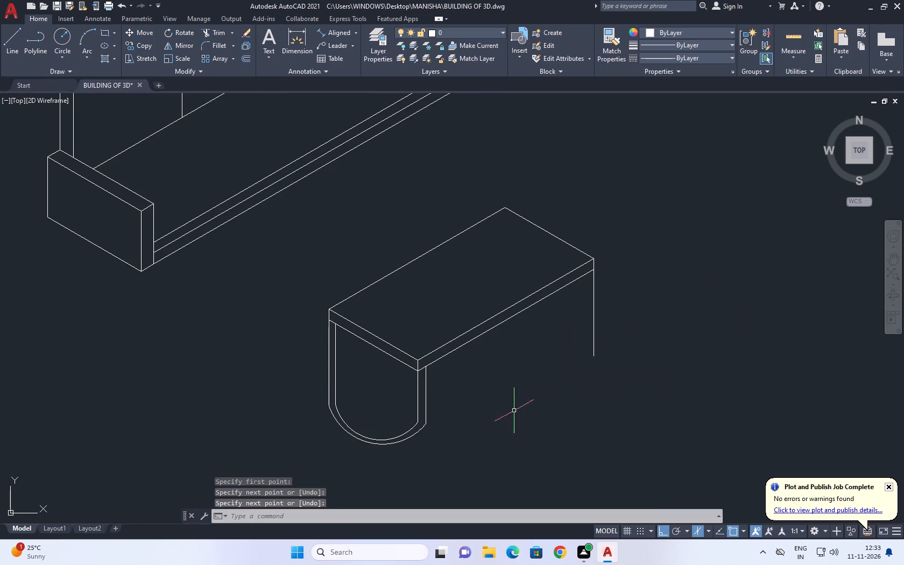
Draw a guide line from the front leg's outer lower corner, parallel to the table's long edge, past the far leg line.
{"action": "key", "text": "space"}
{"action": "left_click", "coordinate": [432, 426]}
{"action": "key", "text": "space"}
{"action": "key", "text": "space"}
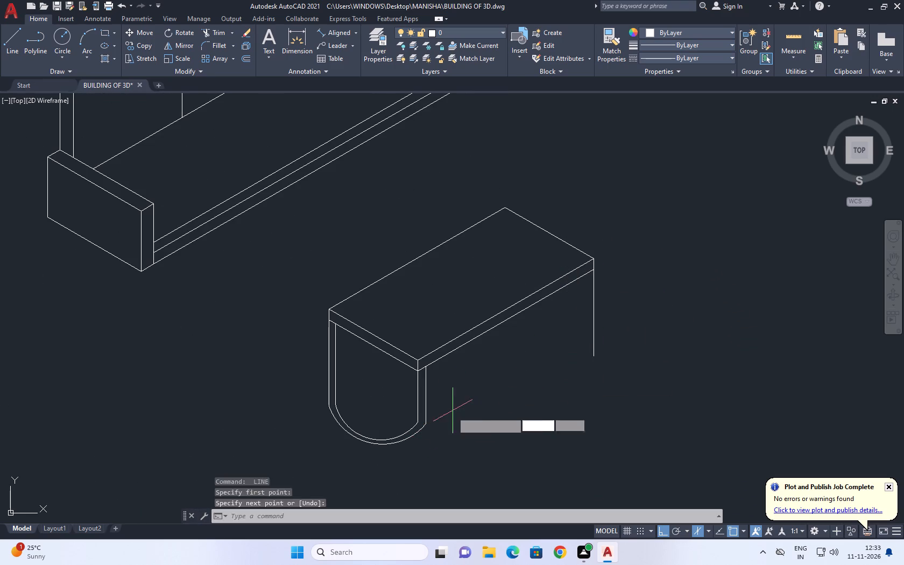
{"action": "left_click_drag", "start_coordinate": [422, 426], "coordinate": [431, 425]}
{"action": "left_click", "coordinate": [635, 296]}
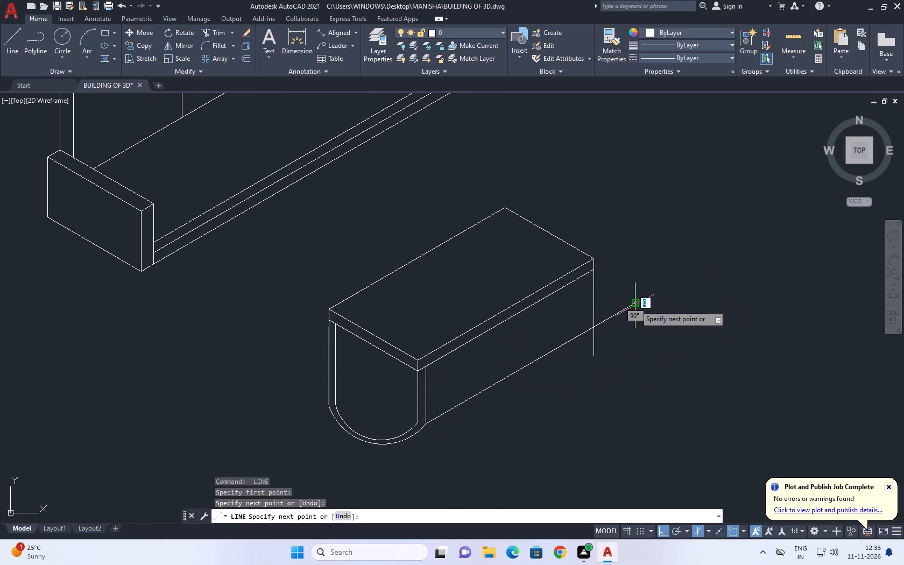
{"action": "key", "text": "space"}
Trim the far leg line below the guide line.
{"action": "type", "text": "TR"}
{"action": "key", "text": "space"}
{"action": "left_click", "coordinate": [597, 344]}
{"action": "left_click", "coordinate": [573, 364]}
{"action": "key", "text": "space"}
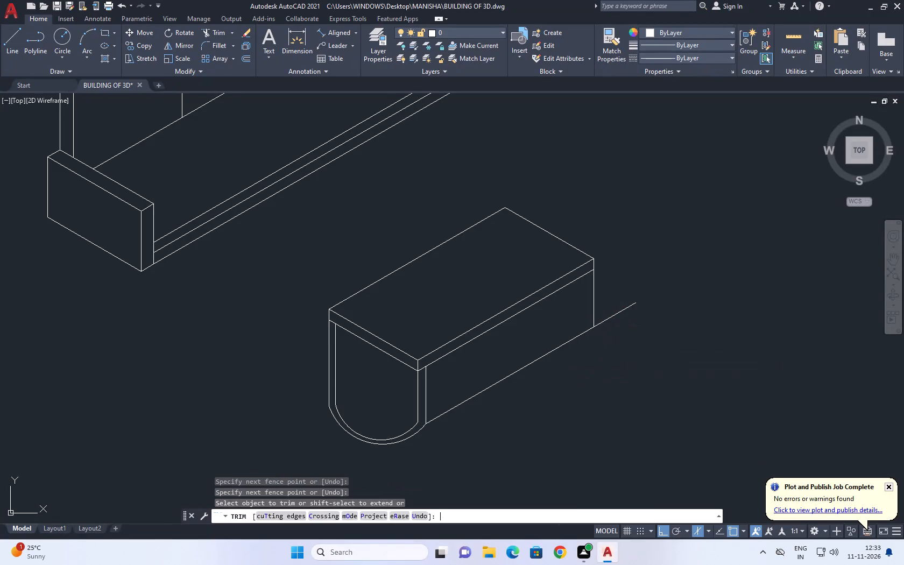
Copy the far leg line a short distance inward along the tabletop's lower edge.
{"action": "middle_click_drag", "start_coordinate": [588, 349], "coordinate": [628, 400]}
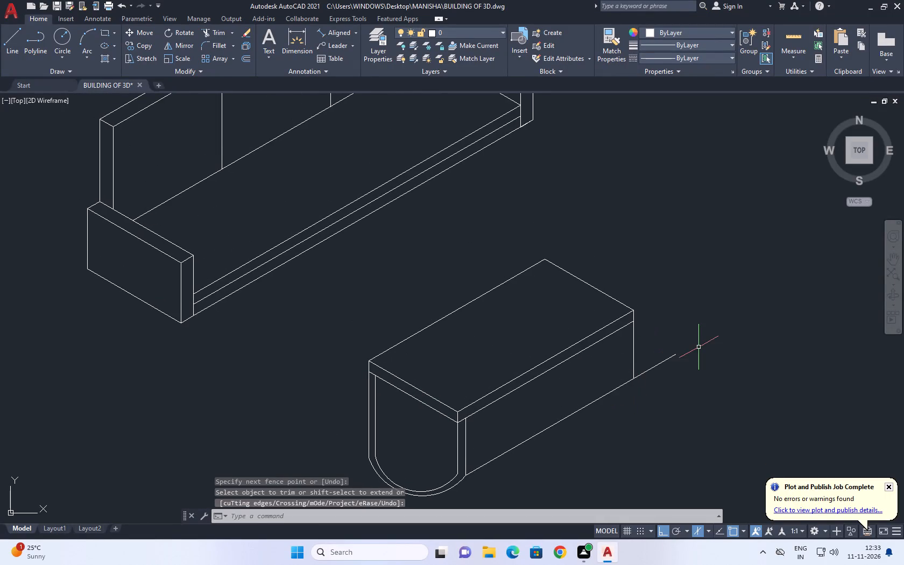
{"action": "scroll", "coordinate": [625, 357], "scroll_direction": "up", "scroll_amount": 1}
{"action": "left_click_drag", "start_coordinate": [650, 340], "coordinate": [643, 340]}
{"action": "left_click_drag", "start_coordinate": [620, 348], "coordinate": [615, 348]}
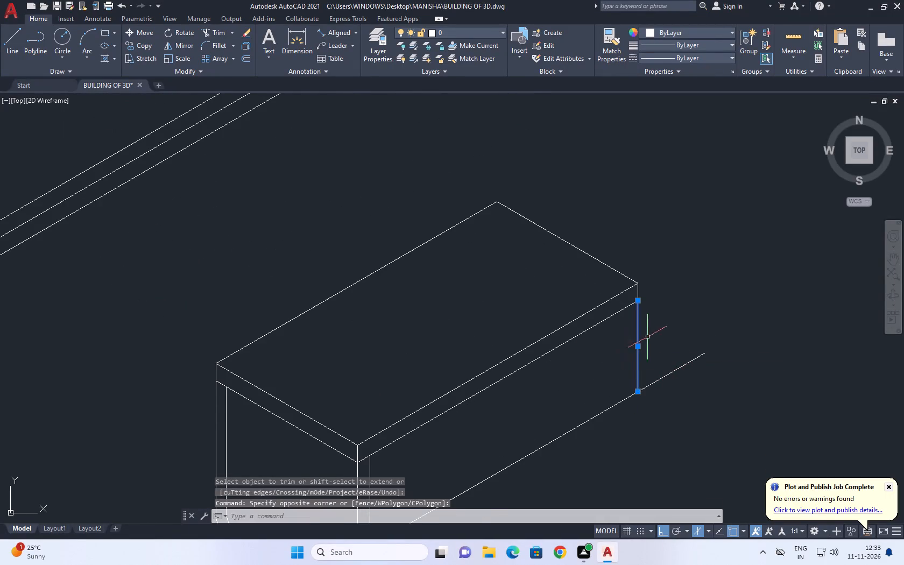
{"action": "middle_click_drag", "start_coordinate": [649, 351], "coordinate": [650, 389]}
{"action": "key", "text": "c"}
{"action": "key", "text": "o"}
{"action": "key", "text": "space"}
{"action": "scroll", "coordinate": [649, 337], "scroll_direction": "up", "scroll_amount": 2}
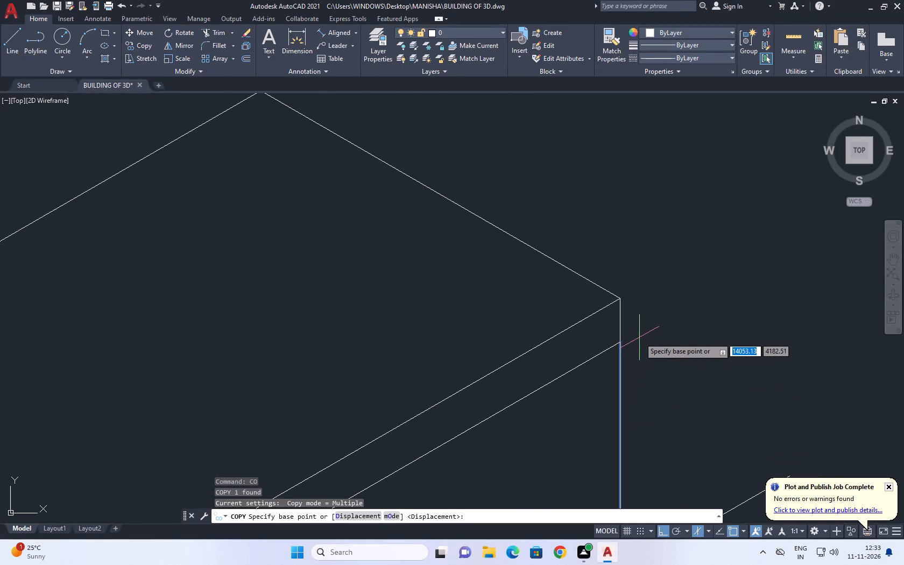
{"action": "left_click", "coordinate": [619, 342]}
{"action": "left_click", "coordinate": [606, 353]}
{"action": "key", "text": "space"}
{"action": "scroll", "coordinate": [633, 279], "scroll_direction": "down", "scroll_amount": 2}
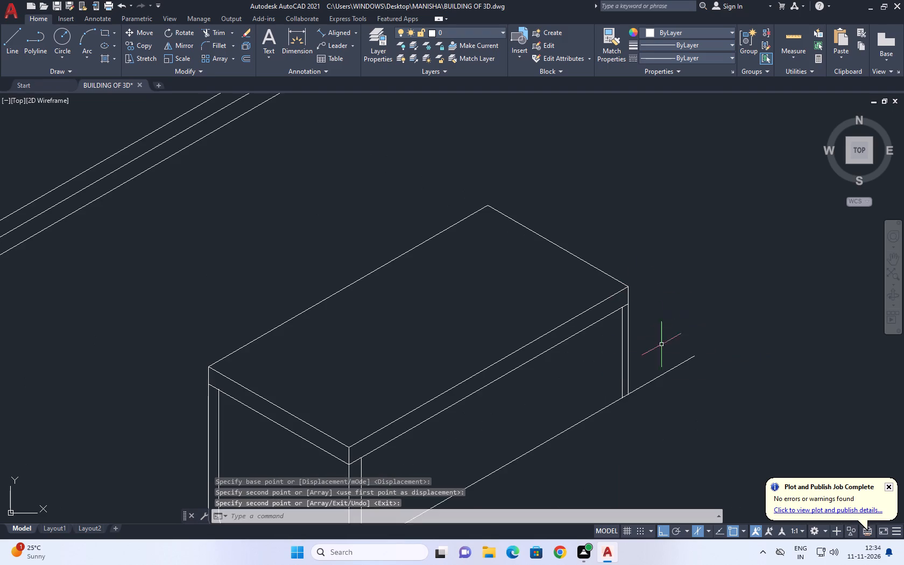
With ortho off, draw a three-point arc from the inner far leg line's bottom end up to the tabletop's lower edge.
{"action": "middle_click_drag", "start_coordinate": [641, 374], "coordinate": [659, 373]}
{"action": "middle_click_drag", "start_coordinate": [646, 377], "coordinate": [680, 400]}
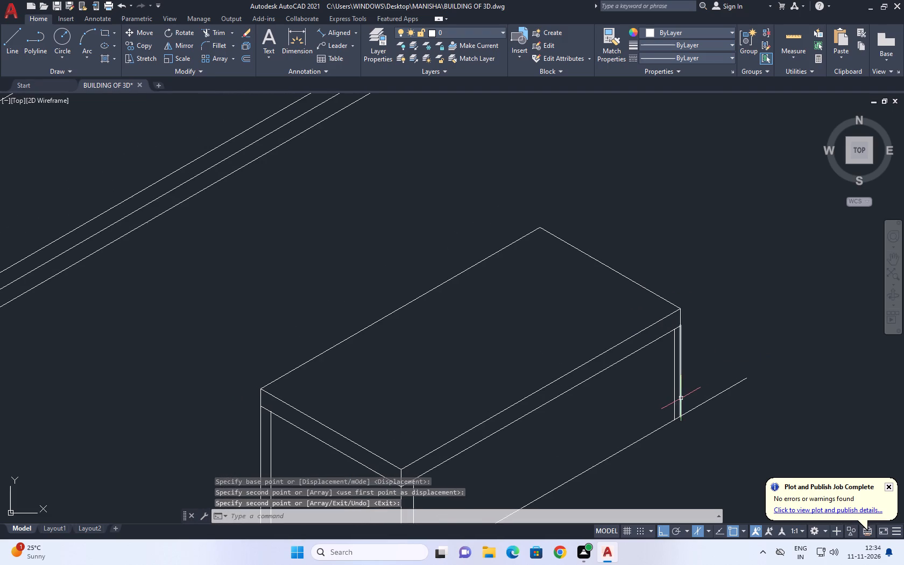
{"action": "key", "text": "l"}
{"action": "key", "text": "Escape"}
{"action": "scroll", "coordinate": [689, 391], "scroll_direction": "up", "scroll_amount": 1}
{"action": "type", "text": "A"}
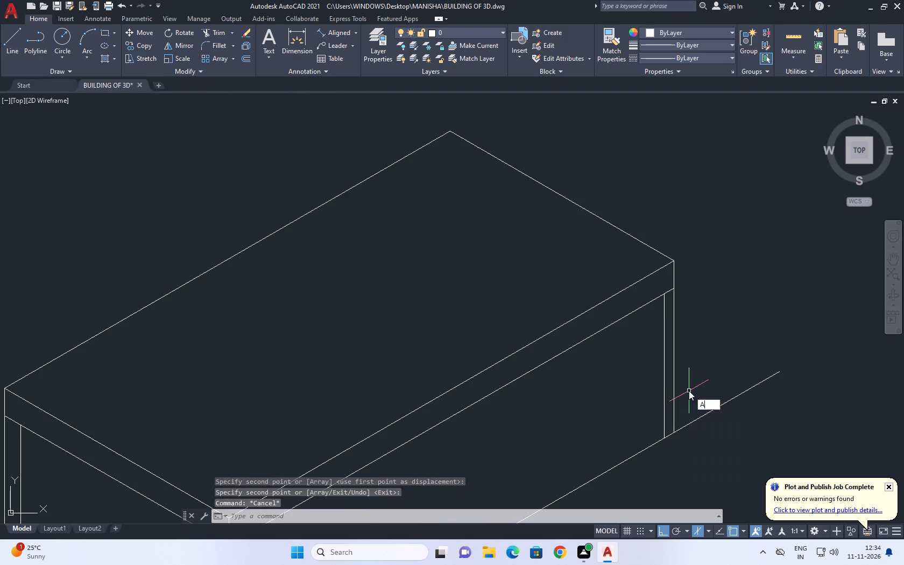
{"action": "key", "text": "space"}
{"action": "left_click", "coordinate": [666, 439]}
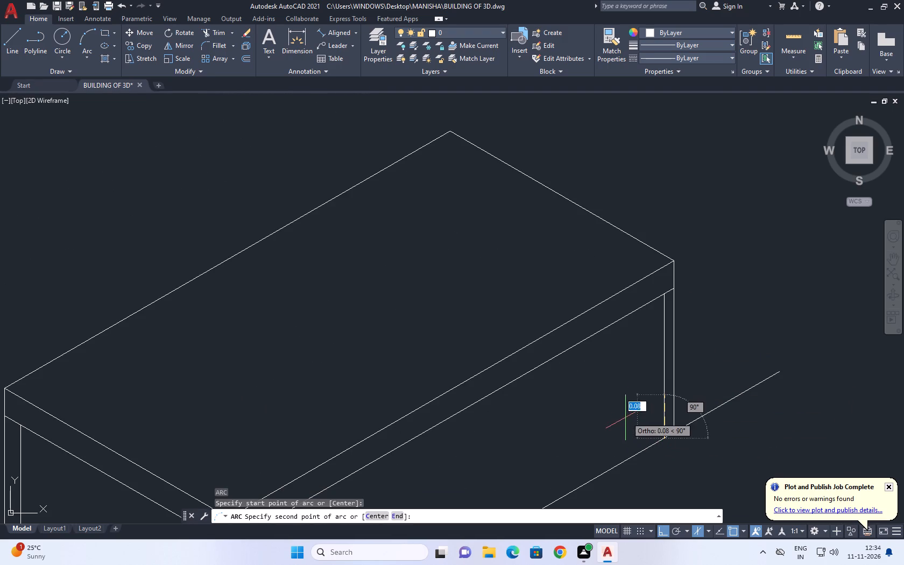
{"action": "key", "text": "F8"}
{"action": "left_click", "coordinate": [628, 416]}
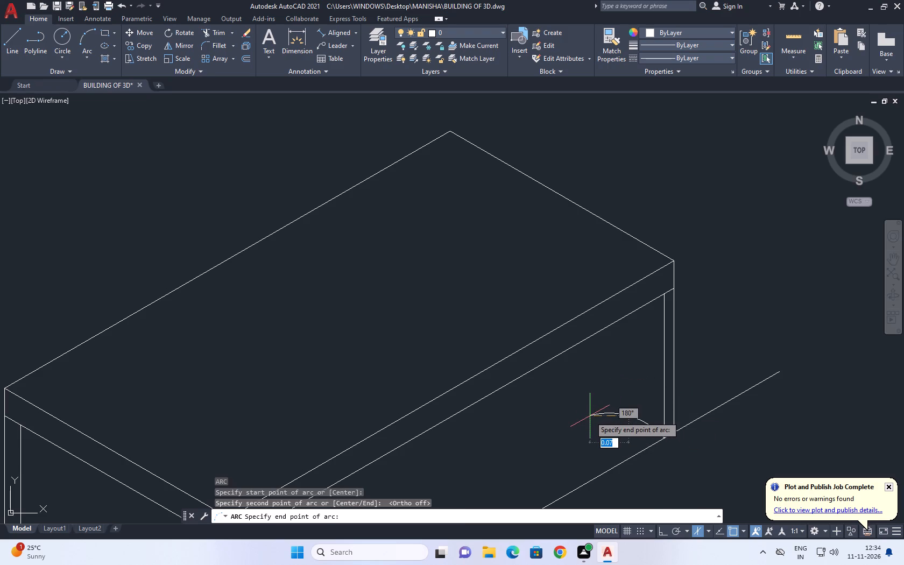
{"action": "left_click", "coordinate": [581, 338]}
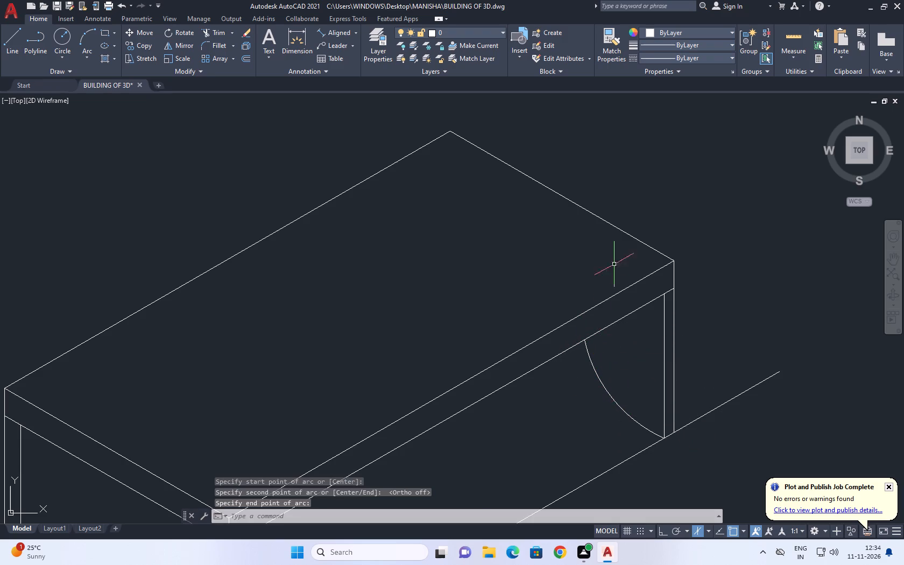
Stretch the far leg arc's upper end along the tabletop's lower edge and its midpoint outward for a rounder curve.
{"action": "scroll", "coordinate": [634, 359], "scroll_direction": "down", "scroll_amount": 2}
{"action": "middle_click_drag", "start_coordinate": [656, 384], "coordinate": [651, 319]}
{"action": "scroll", "coordinate": [627, 315], "scroll_direction": "up", "scroll_amount": 1}
{"action": "left_click", "coordinate": [624, 312]}
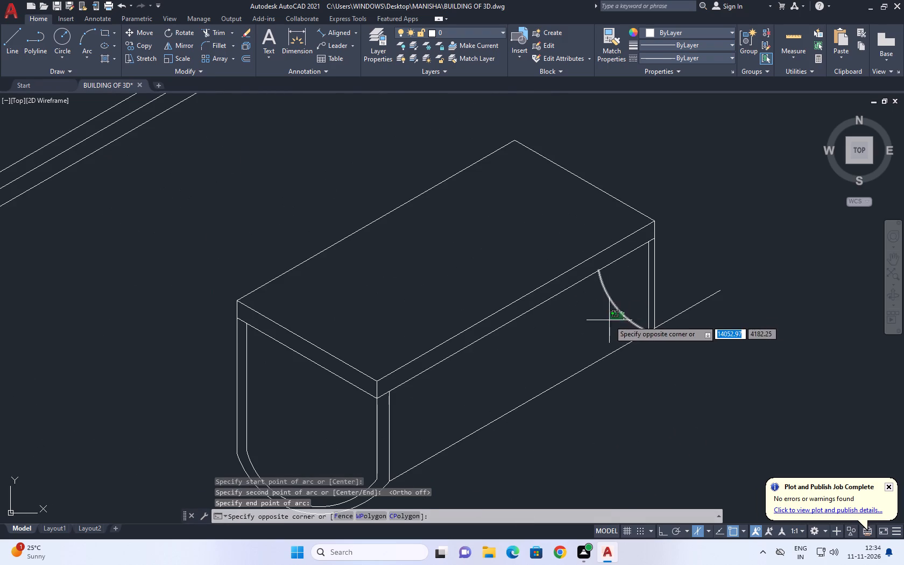
{"action": "left_click", "coordinate": [609, 320]}
{"action": "left_click", "coordinate": [596, 270]}
{"action": "left_click", "coordinate": [589, 277]}
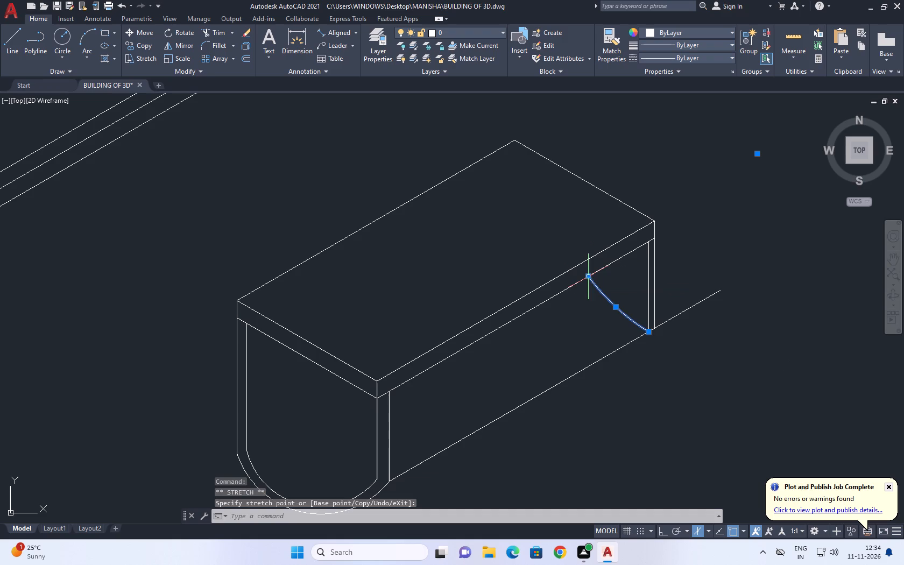
{"action": "left_click", "coordinate": [615, 306]}
{"action": "left_click", "coordinate": [609, 313]}
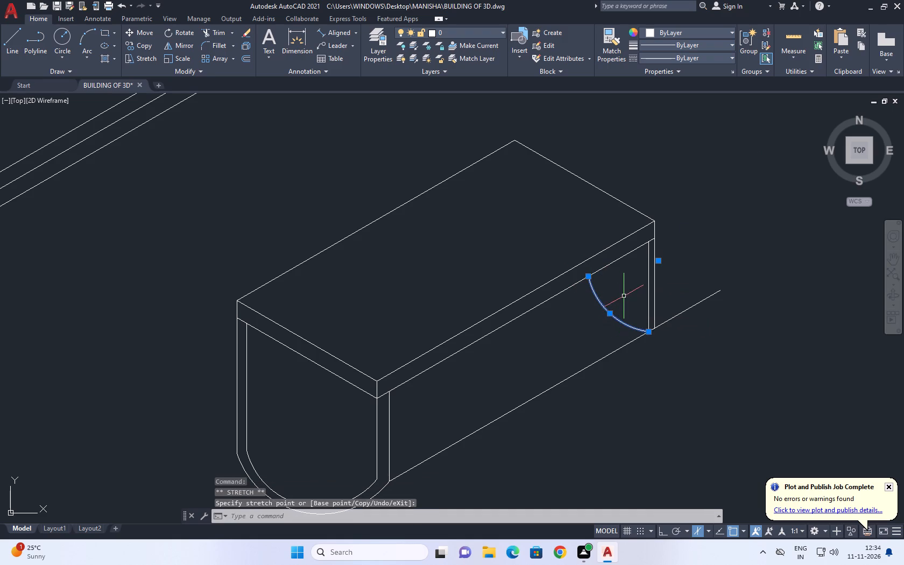
Copy the far leg arc slightly outward and down to form the leg's outer curve.
{"action": "key", "text": "c"}
{"action": "key", "text": "o"}
{"action": "key", "text": "space"}
{"action": "left_click", "coordinate": [626, 295]}
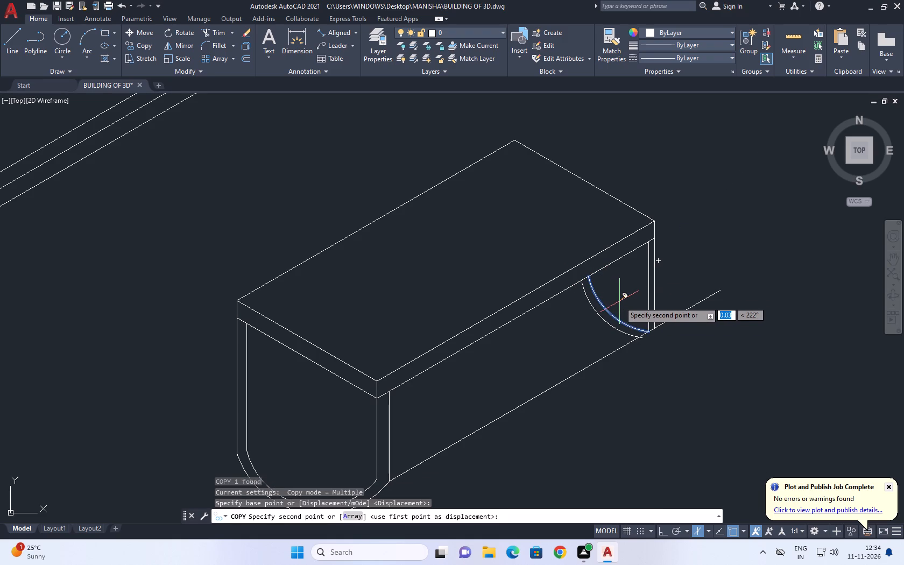
{"action": "left_click", "coordinate": [619, 300]}
{"action": "key", "text": "space"}
Extend the outer far leg arc's upper end to the tabletop's lower edge.
{"action": "scroll", "coordinate": [592, 319], "scroll_direction": "up", "scroll_amount": 3}
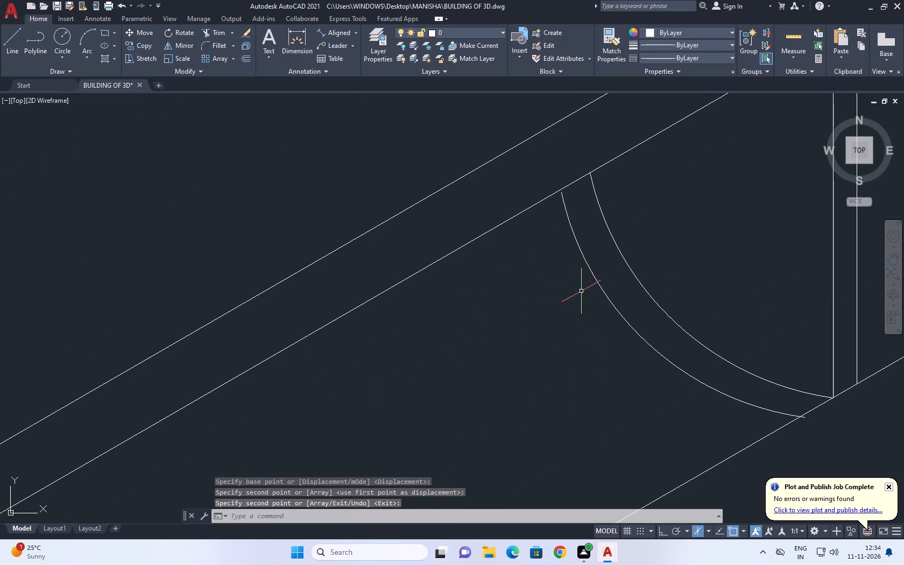
{"action": "middle_click_drag", "start_coordinate": [582, 291], "coordinate": [517, 312]}
{"action": "type", "text": "EX"}
{"action": "key", "text": "space"}
{"action": "left_click_drag", "start_coordinate": [522, 253], "coordinate": [511, 250]}
{"action": "left_click_drag", "start_coordinate": [489, 263], "coordinate": [482, 267]}
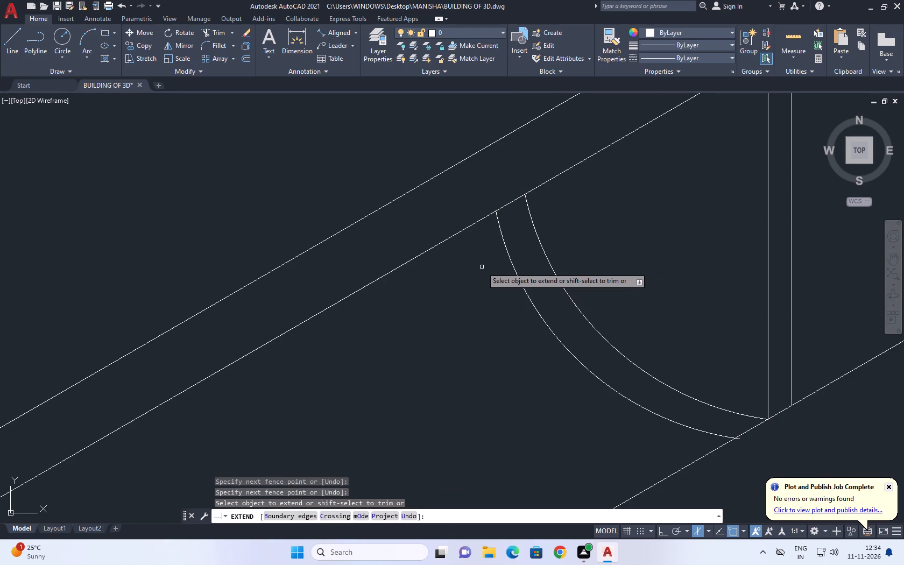
{"action": "scroll", "coordinate": [482, 267], "scroll_direction": "down", "scroll_amount": 1}
{"action": "key", "text": "space"}
Trim the outer far leg arc's surplus end beyond the guide line.
{"action": "middle_click_drag", "start_coordinate": [638, 373], "coordinate": [540, 375]}
{"action": "key", "text": "t"}
{"action": "key", "text": "r"}
{"action": "key", "text": "space"}
{"action": "scroll", "coordinate": [578, 392], "scroll_direction": "up", "scroll_amount": 2}
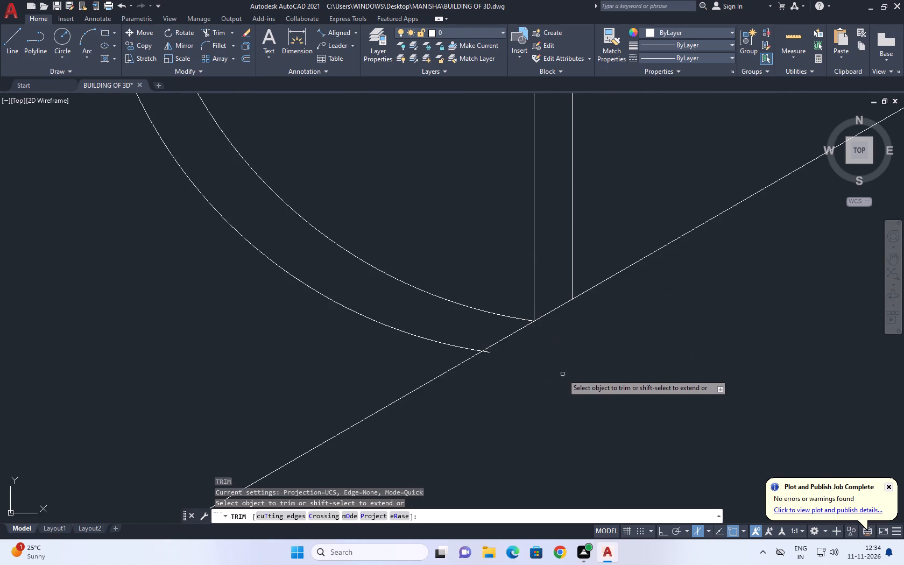
{"action": "scroll", "coordinate": [500, 351], "scroll_direction": "up", "scroll_amount": 2}
{"action": "left_click_drag", "start_coordinate": [493, 347], "coordinate": [488, 347]}
{"action": "left_click", "coordinate": [458, 368]}
{"action": "left_click", "coordinate": [475, 350]}
{"action": "left_click", "coordinate": [453, 362]}
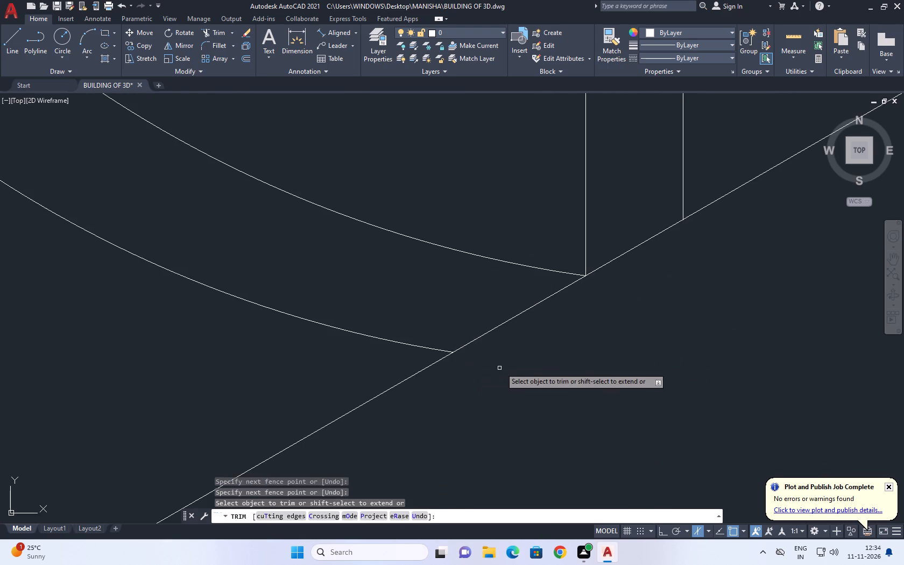
{"action": "scroll", "coordinate": [503, 362], "scroll_direction": "down", "scroll_amount": 6}
{"action": "key", "text": "space"}
Trim the guide line between the two legs and beyond the far leg's outer line.
{"action": "scroll", "coordinate": [552, 349], "scroll_direction": "down", "scroll_amount": 2}
{"action": "middle_click_drag", "start_coordinate": [552, 348], "coordinate": [549, 359]}
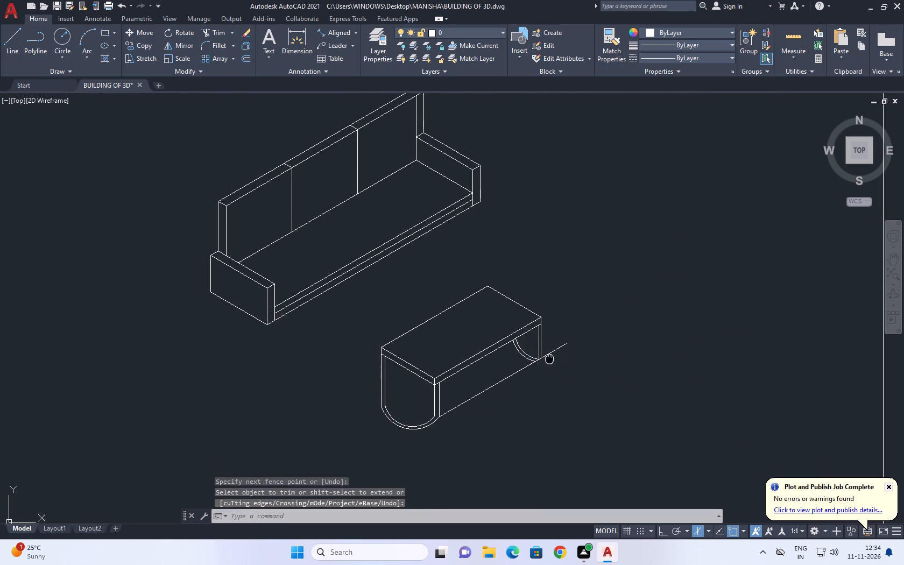
{"action": "middle_click_drag", "start_coordinate": [549, 359], "coordinate": [549, 362]}
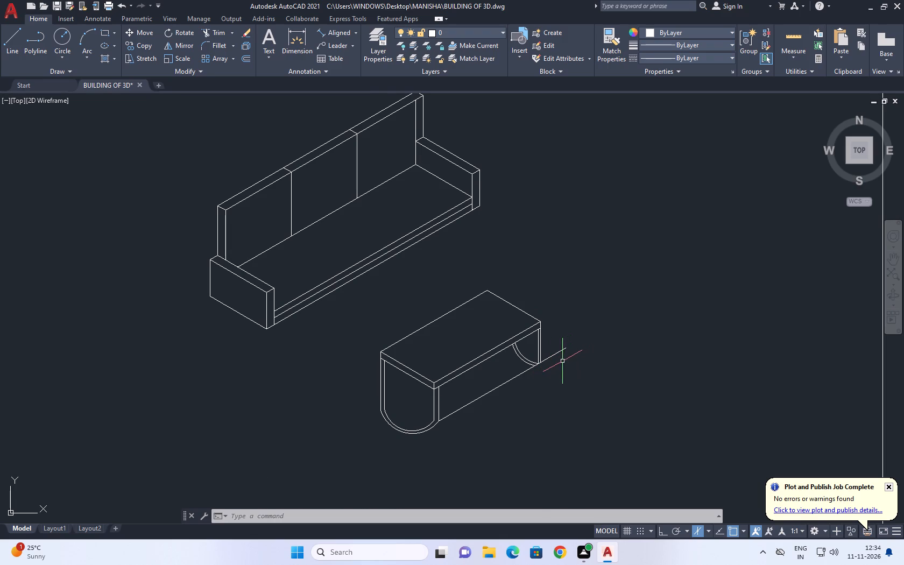
{"action": "middle_click", "coordinate": [566, 365]}
{"action": "type", "text": "TR"}
{"action": "key", "text": "space"}
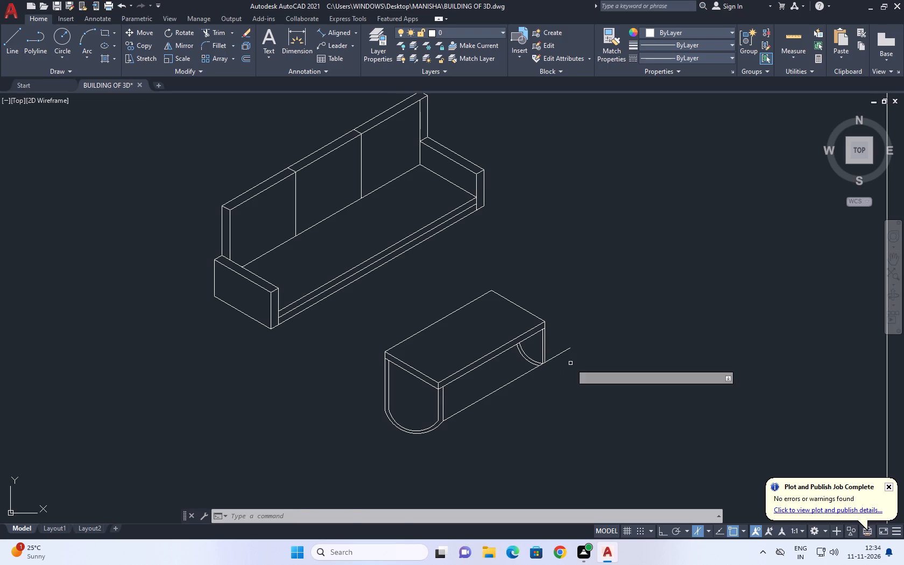
{"action": "left_click", "coordinate": [581, 378]}
{"action": "left_click", "coordinate": [568, 333]}
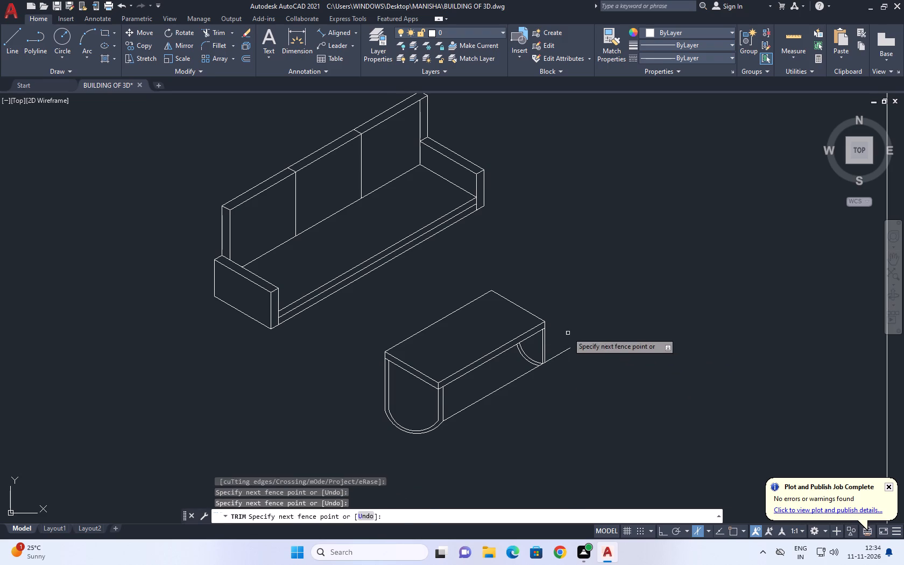
{"action": "left_click", "coordinate": [515, 390]}
{"action": "left_click", "coordinate": [502, 378]}
{"action": "scroll", "coordinate": [560, 359], "scroll_direction": "up", "scroll_amount": 1}
{"action": "left_click", "coordinate": [557, 358]}
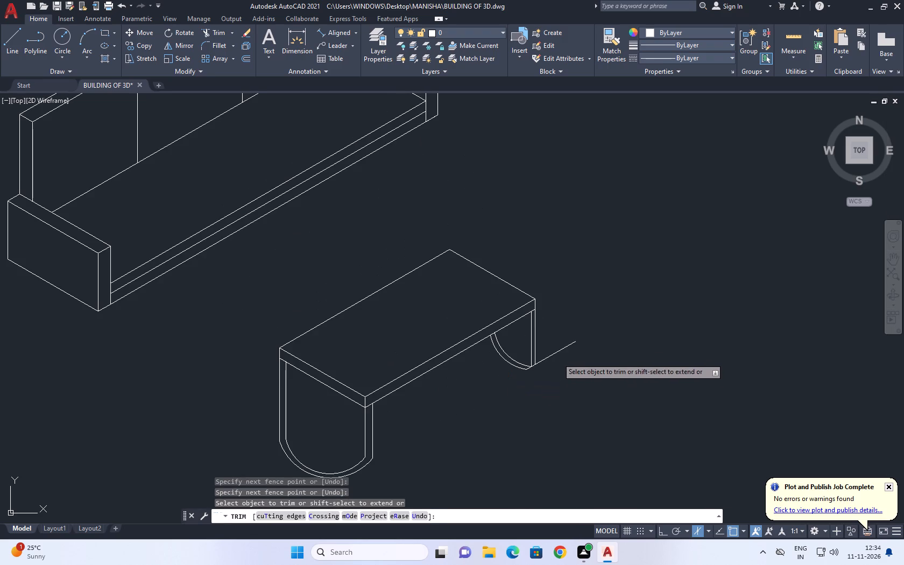
{"action": "left_click", "coordinate": [554, 344]}
{"action": "key", "text": "space"}
Erase the remaining guide line piece at the bottom of the far leg.
{"action": "scroll", "coordinate": [540, 369], "scroll_direction": "up", "scroll_amount": 5}
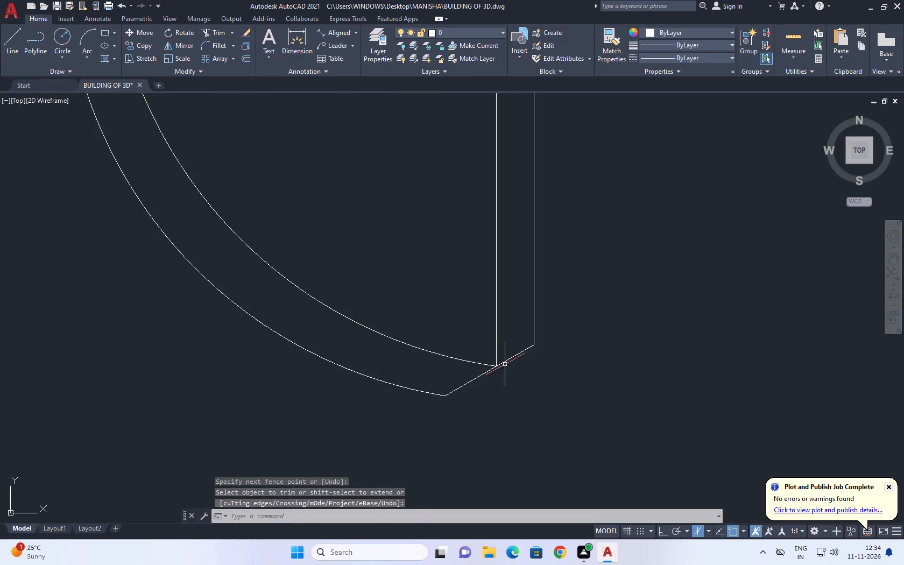
{"action": "left_click", "coordinate": [506, 364]}
{"action": "left_click", "coordinate": [505, 355]}
{"action": "key", "text": "Delete"}
Join the outer far leg arc to the outer vertical leg line with a zero-radius fillet.
{"action": "middle_click_drag", "start_coordinate": [453, 357], "coordinate": [472, 371]}
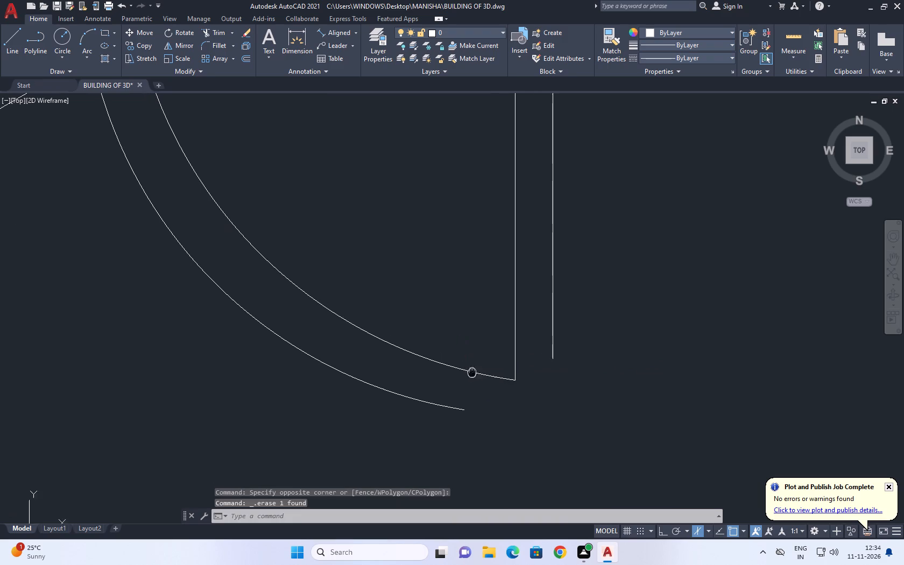
{"action": "key", "text": "f"}
{"action": "key", "text": "space"}
{"action": "left_click_drag", "start_coordinate": [458, 409], "coordinate": [468, 408]}
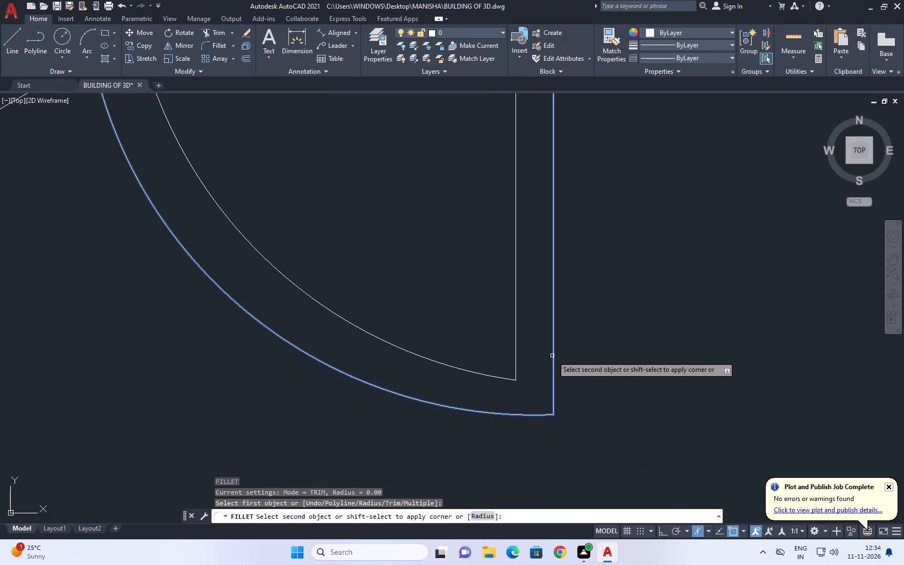
{"action": "left_click", "coordinate": [553, 355]}
Move the whole coffee table straight up so that it sits closer to the sofa, using ortho mode.
{"action": "scroll", "coordinate": [525, 331], "scroll_direction": "down", "scroll_amount": 5}
{"action": "middle_click_drag", "start_coordinate": [596, 337], "coordinate": [579, 283]}
{"action": "scroll", "coordinate": [582, 312], "scroll_direction": "up", "scroll_amount": 1}
{"action": "scroll", "coordinate": [546, 316], "scroll_direction": "down", "scroll_amount": 3}
{"action": "middle_click_drag", "start_coordinate": [580, 197], "coordinate": [577, 229]}
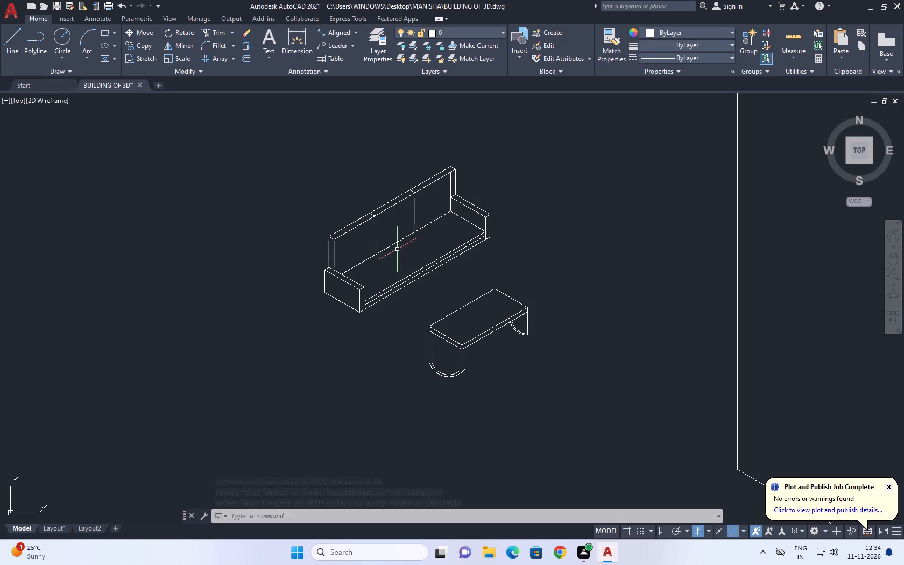
{"action": "left_click", "coordinate": [422, 294]}
{"action": "left_click", "coordinate": [545, 431]}
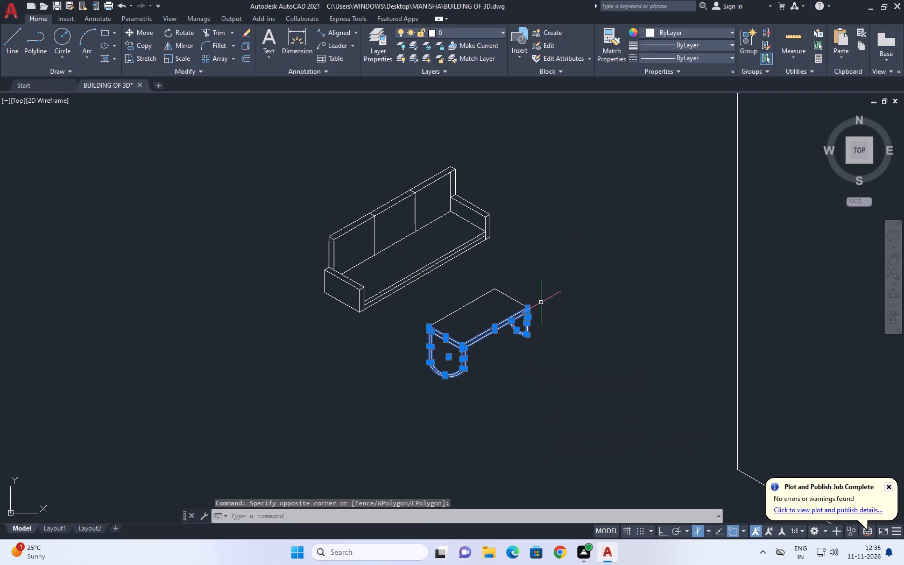
{"action": "left_click", "coordinate": [540, 293]}
{"action": "left_click_drag", "start_coordinate": [423, 354], "coordinate": [425, 365]}
{"action": "left_click_drag", "start_coordinate": [552, 295], "coordinate": [549, 300]}
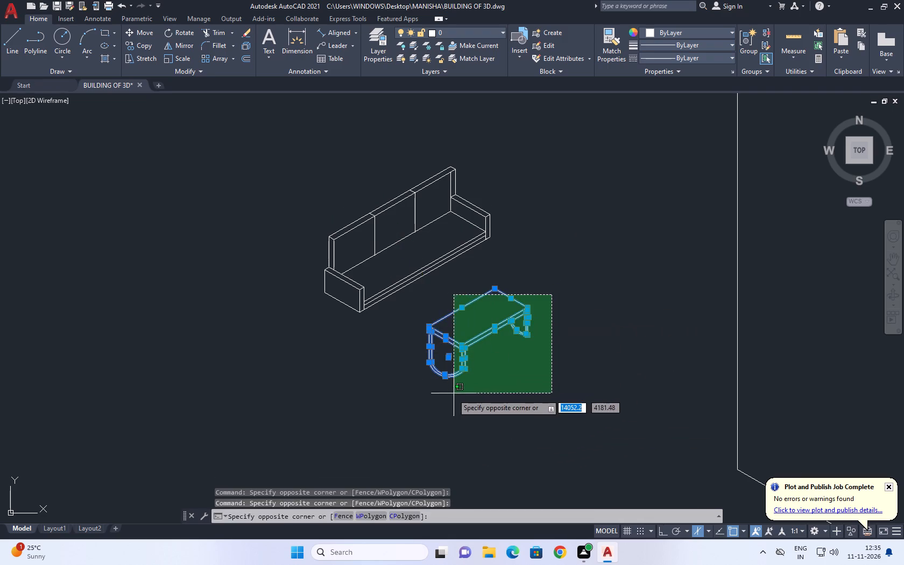
{"action": "left_click_drag", "start_coordinate": [430, 404], "coordinate": [446, 407]}
{"action": "scroll", "coordinate": [518, 332], "scroll_direction": "up", "scroll_amount": 1}
{"action": "middle_click_drag", "start_coordinate": [518, 332], "coordinate": [518, 350]}
{"action": "key", "text": "m"}
{"action": "key", "text": "space"}
{"action": "left_click", "coordinate": [497, 394]}
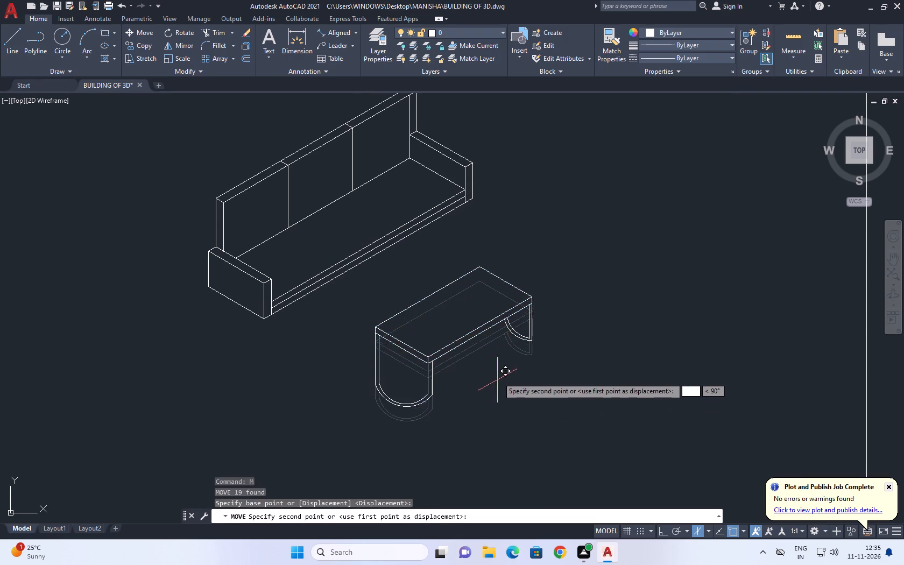
{"action": "key", "text": "F8"}
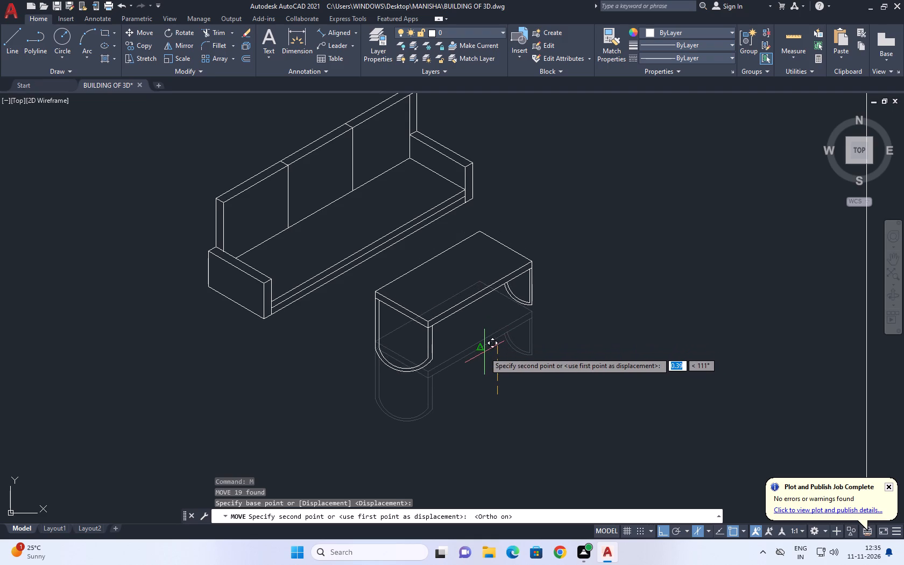
{"action": "left_click", "coordinate": [484, 352]}
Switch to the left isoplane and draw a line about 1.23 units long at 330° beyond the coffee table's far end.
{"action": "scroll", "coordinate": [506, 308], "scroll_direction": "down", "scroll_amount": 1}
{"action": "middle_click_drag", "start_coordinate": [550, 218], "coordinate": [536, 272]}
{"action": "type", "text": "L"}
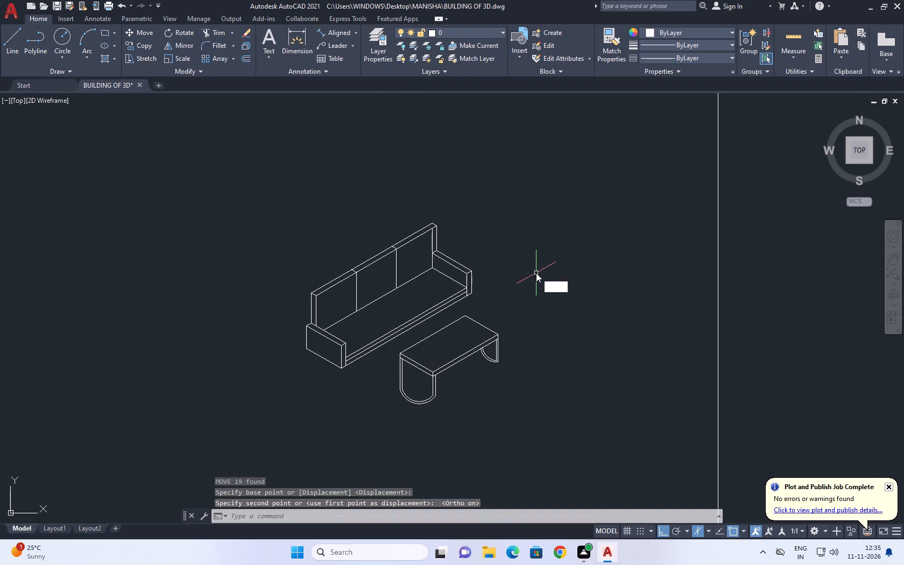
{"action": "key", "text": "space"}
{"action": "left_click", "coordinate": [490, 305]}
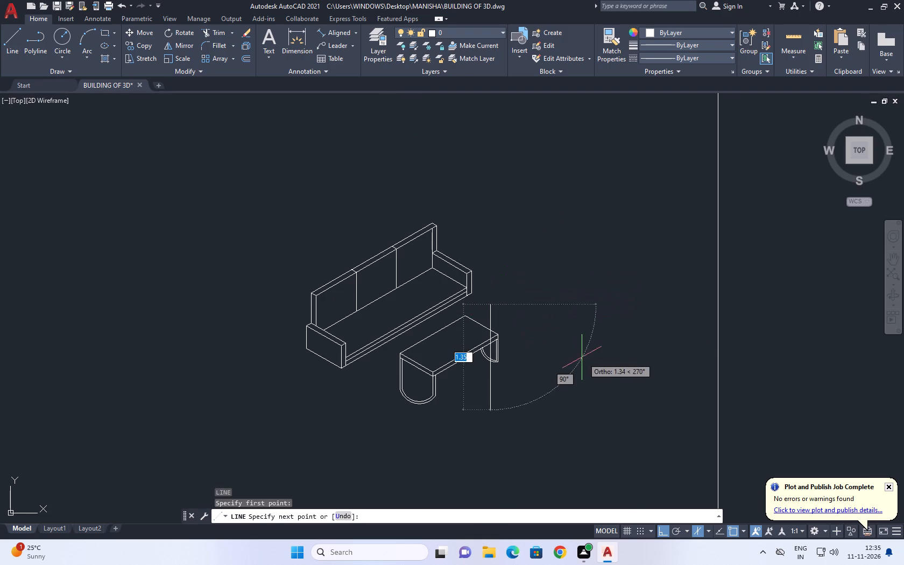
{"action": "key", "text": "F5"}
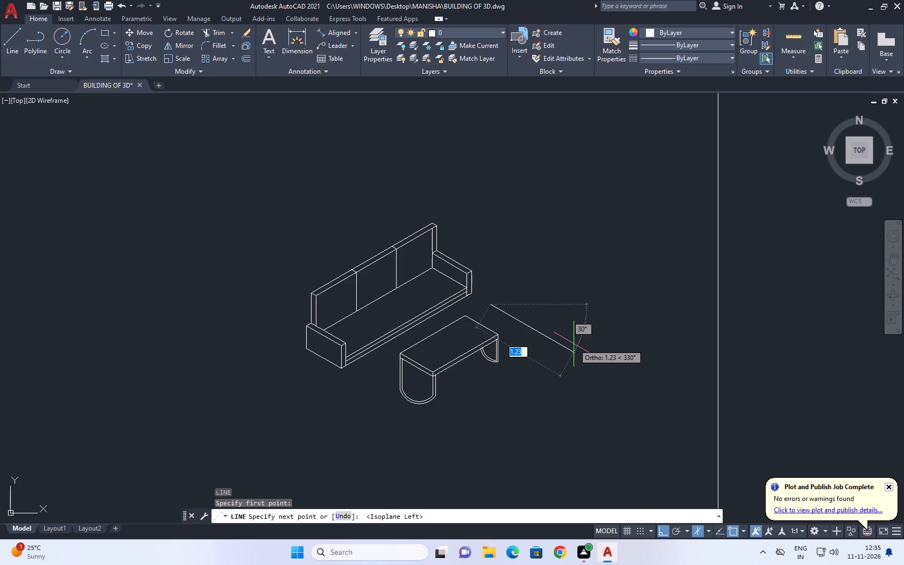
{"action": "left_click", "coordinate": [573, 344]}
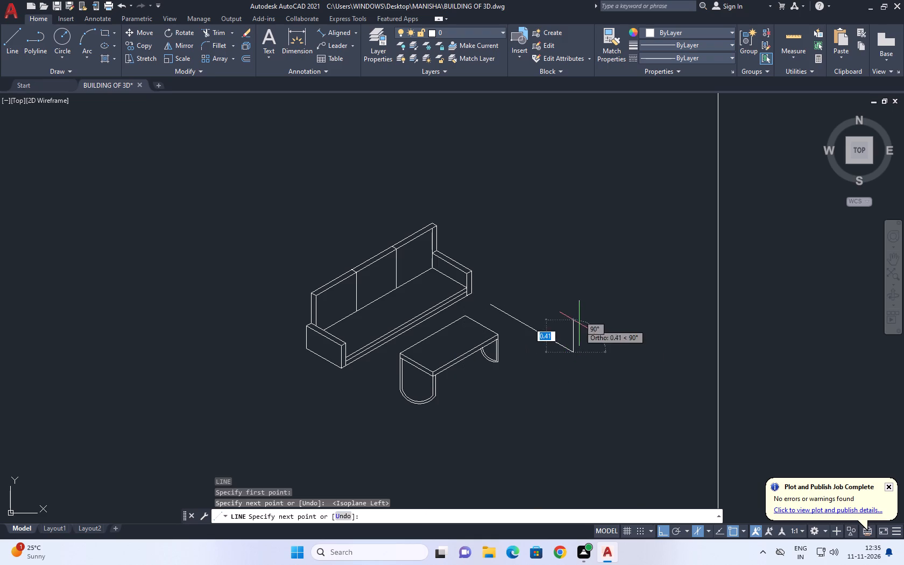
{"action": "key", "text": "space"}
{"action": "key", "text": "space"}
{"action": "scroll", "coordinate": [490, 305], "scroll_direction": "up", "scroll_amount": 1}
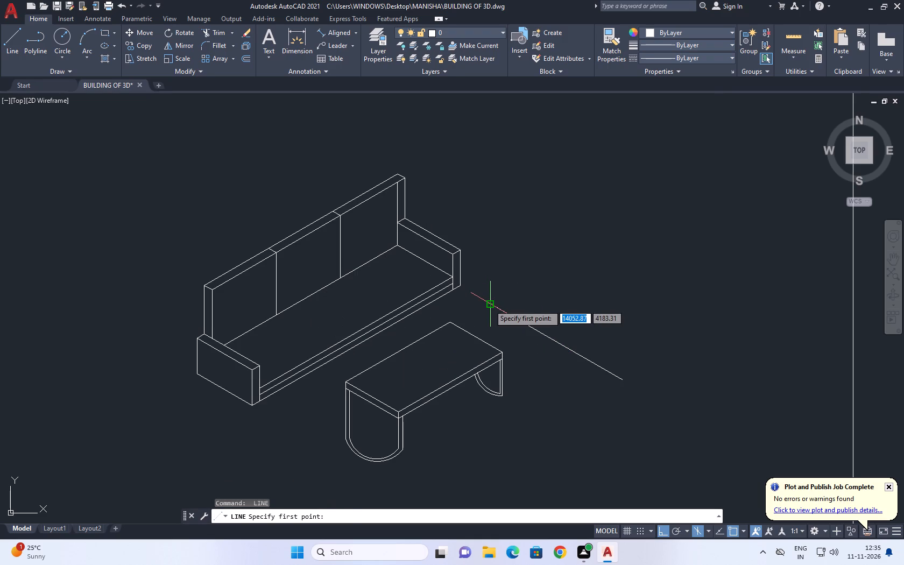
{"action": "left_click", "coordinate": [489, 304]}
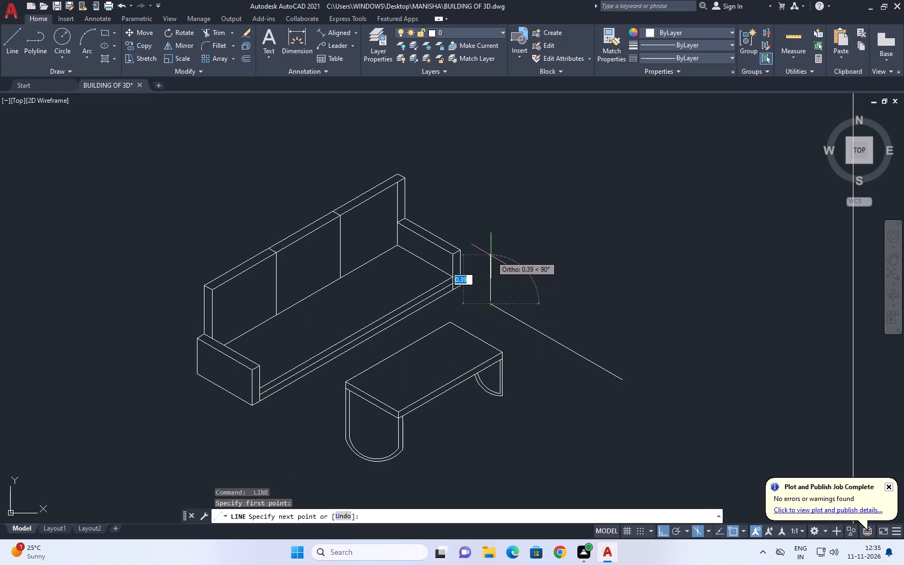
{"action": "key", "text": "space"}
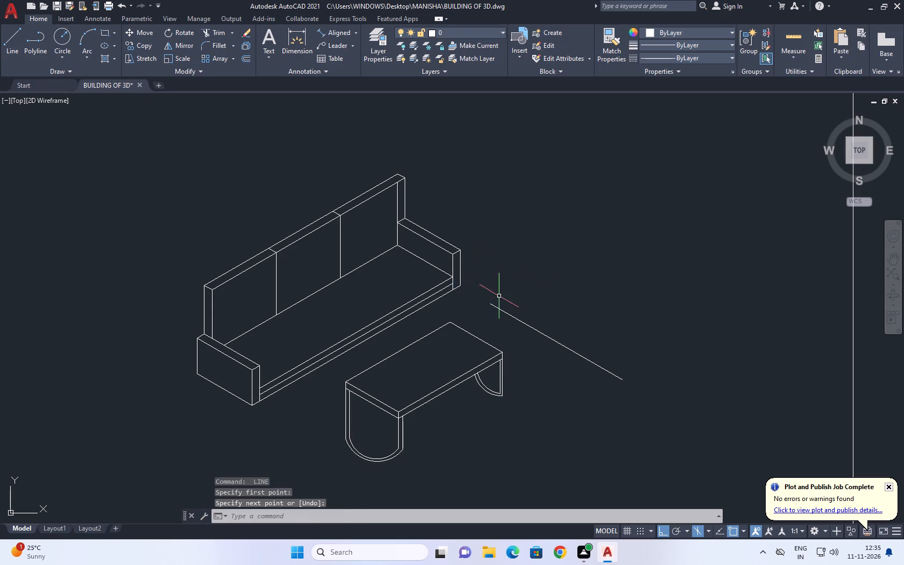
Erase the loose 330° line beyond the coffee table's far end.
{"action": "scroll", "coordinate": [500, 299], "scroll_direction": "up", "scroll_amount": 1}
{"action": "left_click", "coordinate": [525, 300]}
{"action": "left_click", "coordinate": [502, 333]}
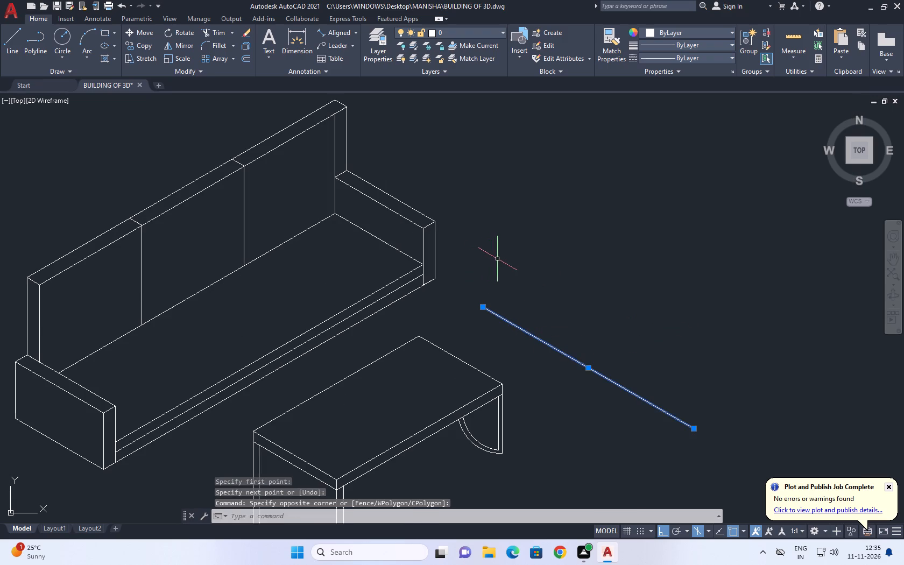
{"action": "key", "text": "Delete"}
Draw a long 330° guide line from the bottom outer corner of the sofa's far armrest, past the coffee table.
{"action": "key", "text": "l"}
{"action": "key", "text": "space"}
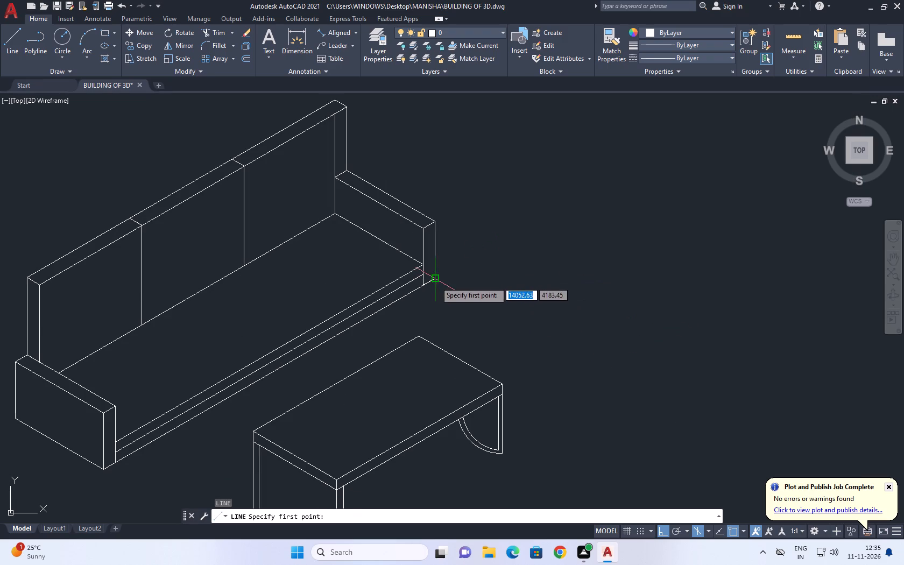
{"action": "left_click", "coordinate": [435, 279]}
{"action": "scroll", "coordinate": [518, 336], "scroll_direction": "down", "scroll_amount": 1}
{"action": "left_click", "coordinate": [641, 423]}
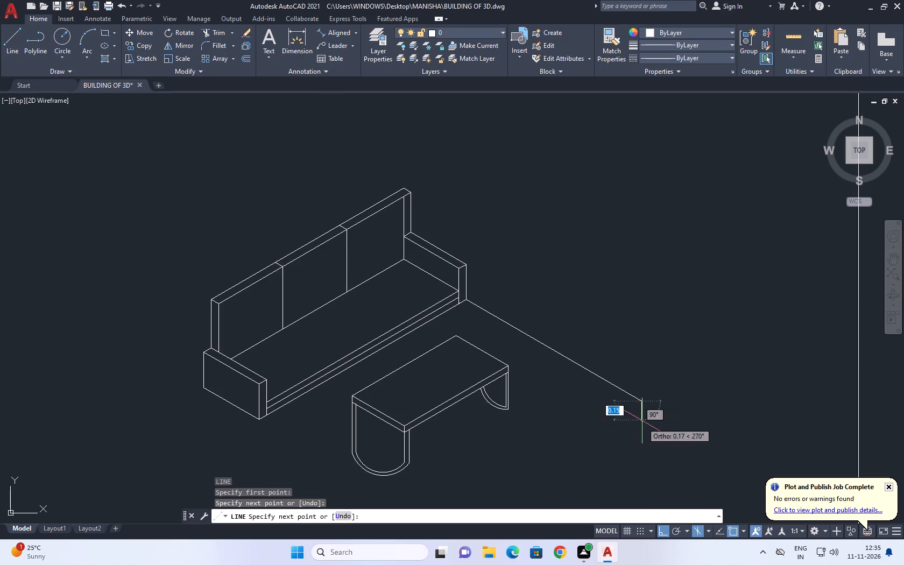
{"action": "key", "text": "space"}
Copy the outer vertical edge of the sofa's far armrest along the 330° direction onto the guide line.
{"action": "scroll", "coordinate": [479, 282], "scroll_direction": "up", "scroll_amount": 2}
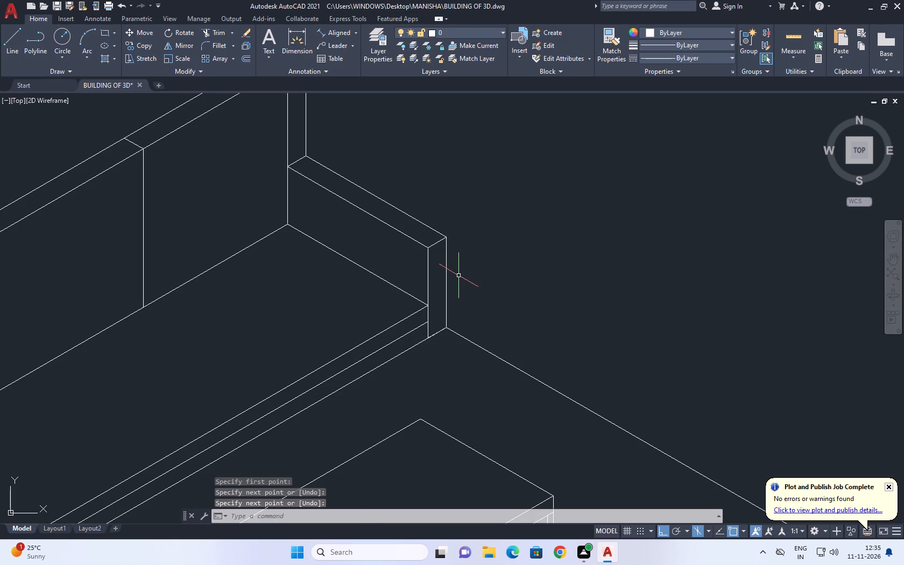
{"action": "left_click", "coordinate": [460, 273]}
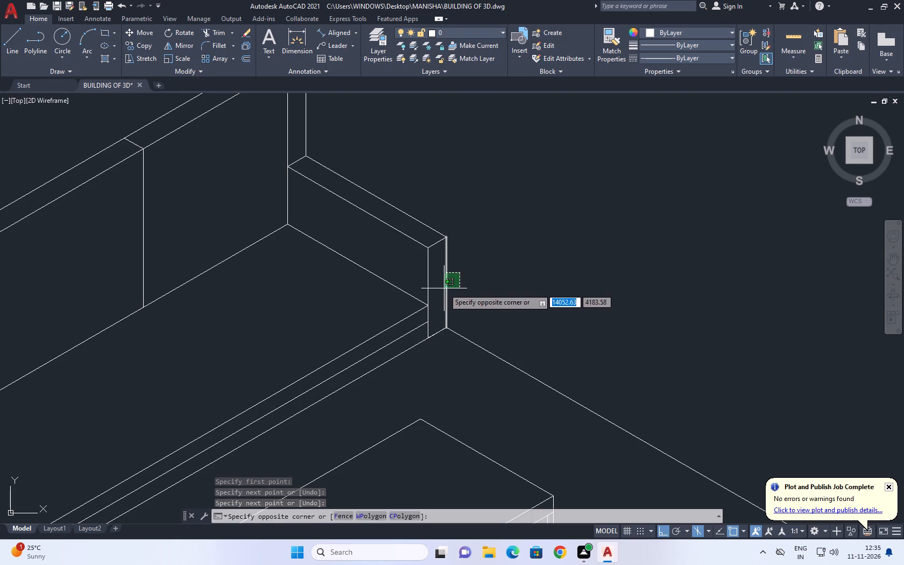
{"action": "left_click", "coordinate": [443, 288]}
{"action": "middle_click_drag", "start_coordinate": [517, 276], "coordinate": [467, 259]}
{"action": "key", "text": "c"}
{"action": "key", "text": "o"}
{"action": "key", "text": "space"}
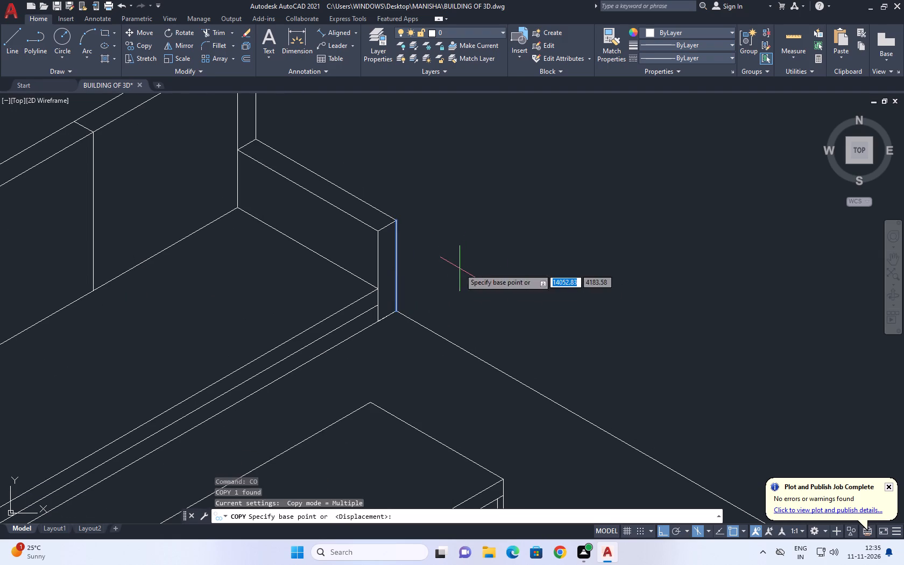
{"action": "left_click", "coordinate": [460, 269]}
{"action": "left_click", "coordinate": [573, 312]}
{"action": "key", "text": "space"}
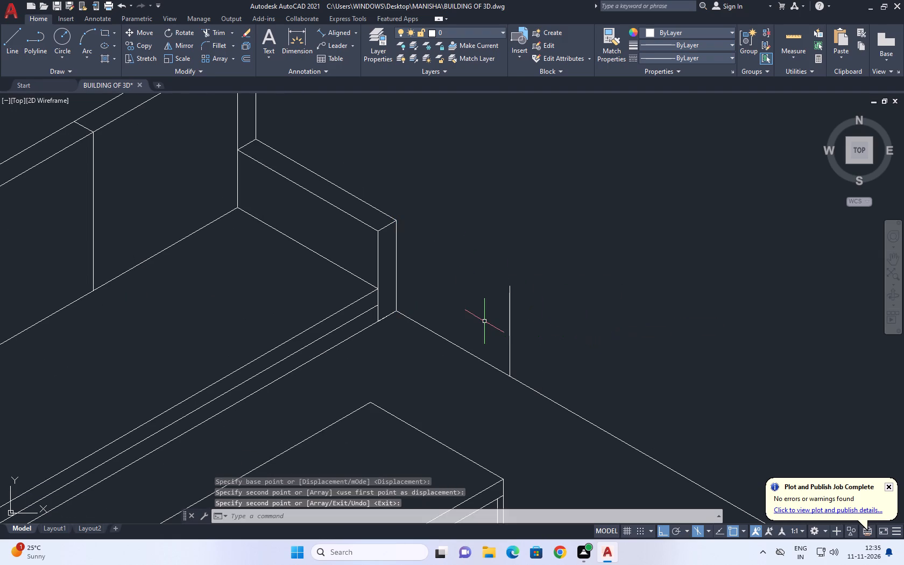
Trim the guide line between the sofa's armrest and the copied vertical line.
{"action": "type", "text": "TR"}
{"action": "key", "text": "space"}
{"action": "left_click_drag", "start_coordinate": [463, 332], "coordinate": [440, 361]}
{"action": "left_click_drag", "start_coordinate": [437, 375], "coordinate": [492, 335]}
{"action": "left_click", "coordinate": [497, 297]}
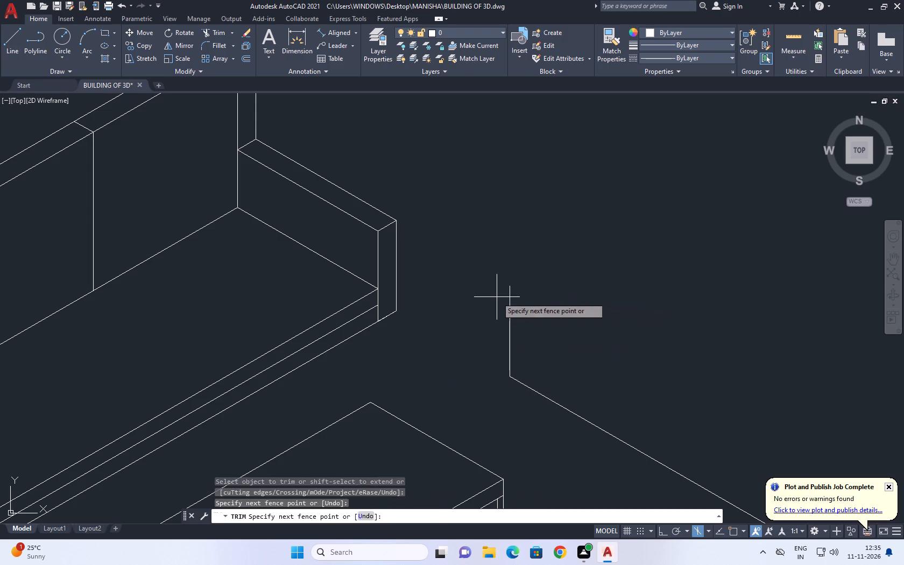
{"action": "key", "text": "space"}
Copy the standing vertical line a short distance along the 330° guide line to make a parallel second one.
{"action": "left_click", "coordinate": [522, 312]}
{"action": "left_click", "coordinate": [486, 286]}
{"action": "middle_click_drag", "start_coordinate": [554, 305], "coordinate": [452, 274]}
{"action": "type", "text": "CO"}
{"action": "key", "text": "space"}
{"action": "left_click", "coordinate": [407, 348]}
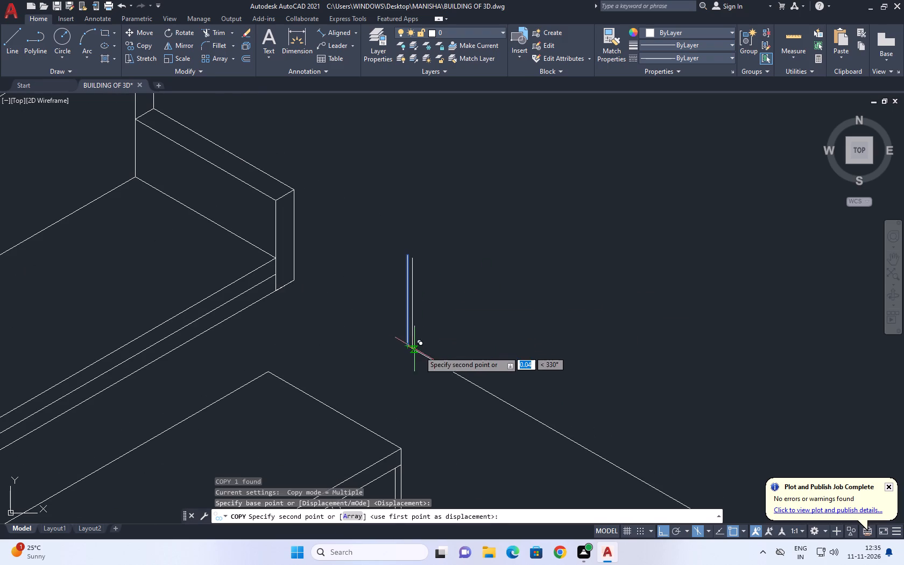
{"action": "left_click", "coordinate": [427, 356]}
{"action": "key", "text": "space"}
Copy the short slanted top edge of the sofa's far armrest to the tops of the two new vertical lines.
{"action": "scroll", "coordinate": [491, 305], "scroll_direction": "down", "scroll_amount": 3}
{"action": "scroll", "coordinate": [459, 287], "scroll_direction": "up", "scroll_amount": 1}
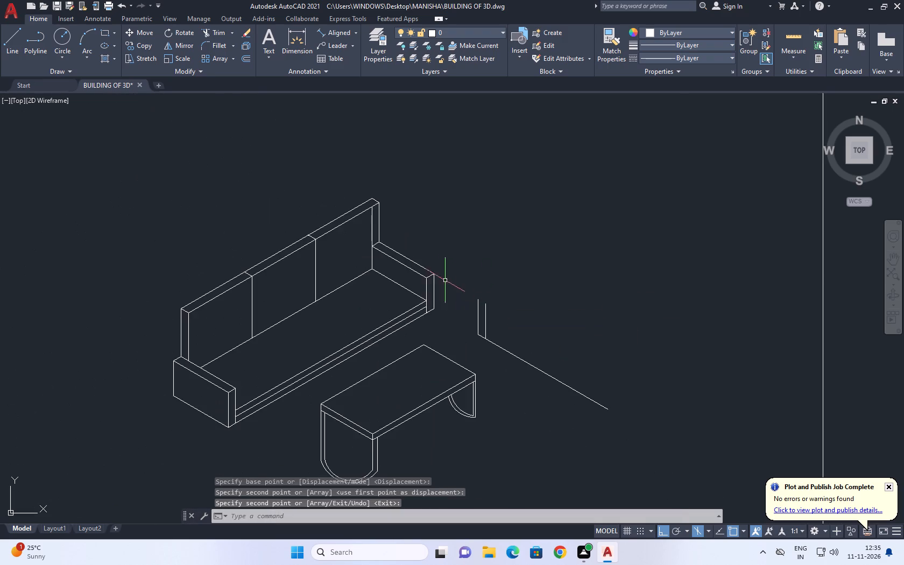
{"action": "scroll", "coordinate": [421, 276], "scroll_direction": "up", "scroll_amount": 1}
{"action": "left_click", "coordinate": [431, 273]}
{"action": "left_click", "coordinate": [433, 279]}
{"action": "left_click", "coordinate": [435, 277]}
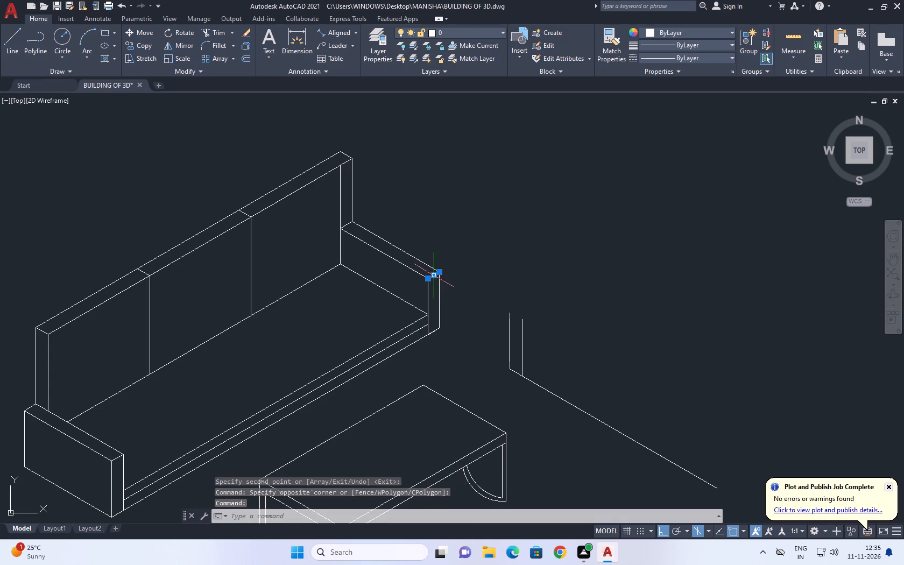
{"action": "key", "text": "c"}
{"action": "type", "text": "O"}
{"action": "key", "text": "space"}
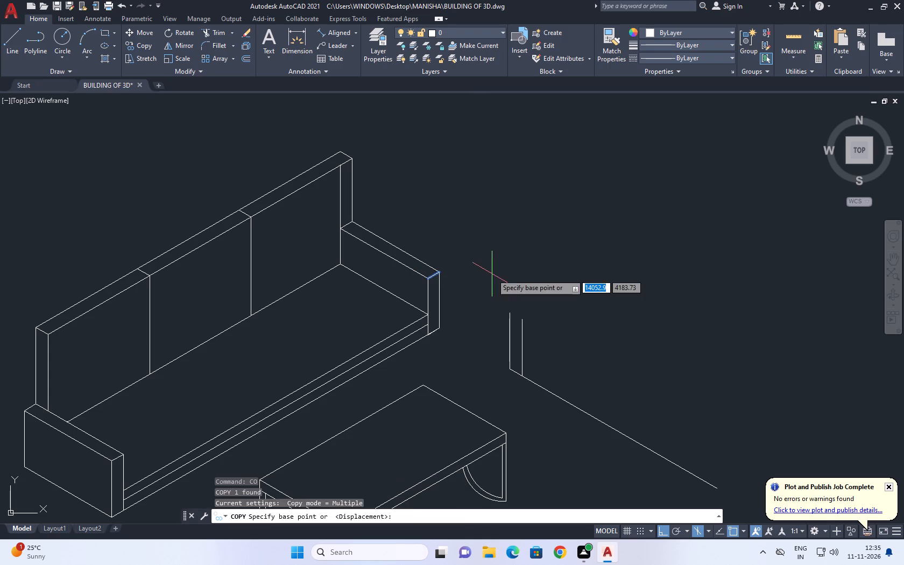
{"action": "left_click", "coordinate": [460, 266]}
{"action": "scroll", "coordinate": [554, 278], "scroll_direction": "up", "scroll_amount": 2}
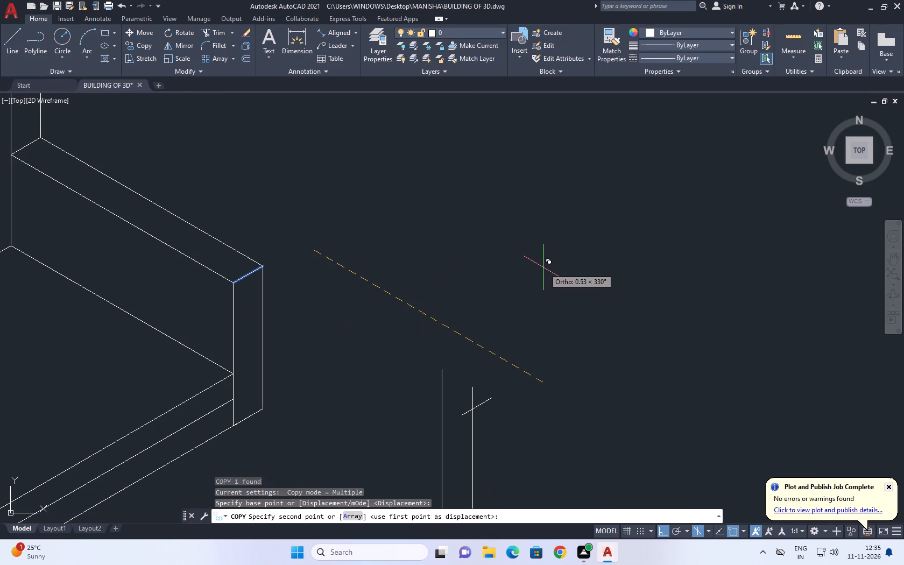
{"action": "left_click", "coordinate": [524, 247]}
{"action": "key", "text": "space"}
Move the copied slanted edge so its upper end meets the top of the second vertical line.
{"action": "scroll", "coordinate": [435, 413], "scroll_direction": "up", "scroll_amount": 1}
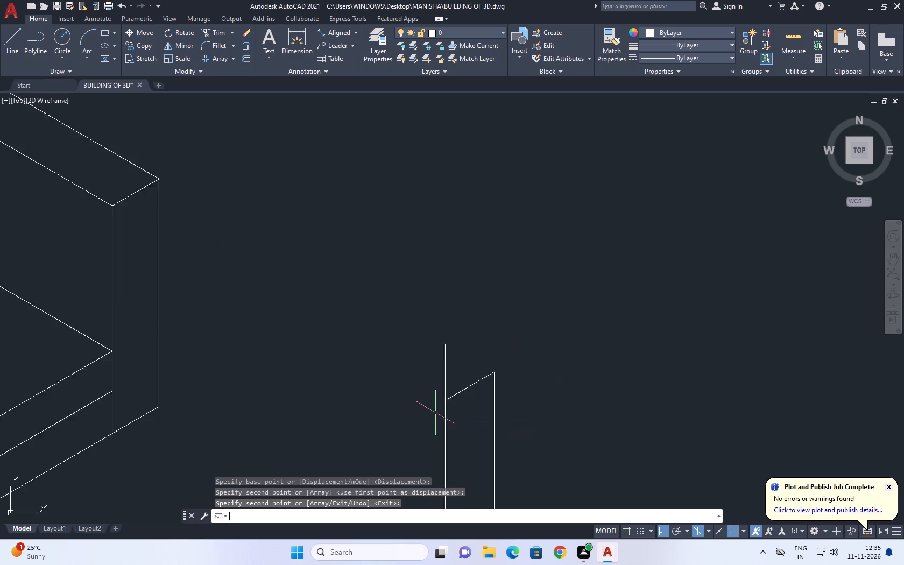
{"action": "scroll", "coordinate": [435, 413], "scroll_direction": "up", "scroll_amount": 3}
{"action": "scroll", "coordinate": [561, 331], "scroll_direction": "up", "scroll_amount": 2}
{"action": "left_click_drag", "start_coordinate": [565, 344], "coordinate": [561, 334]}
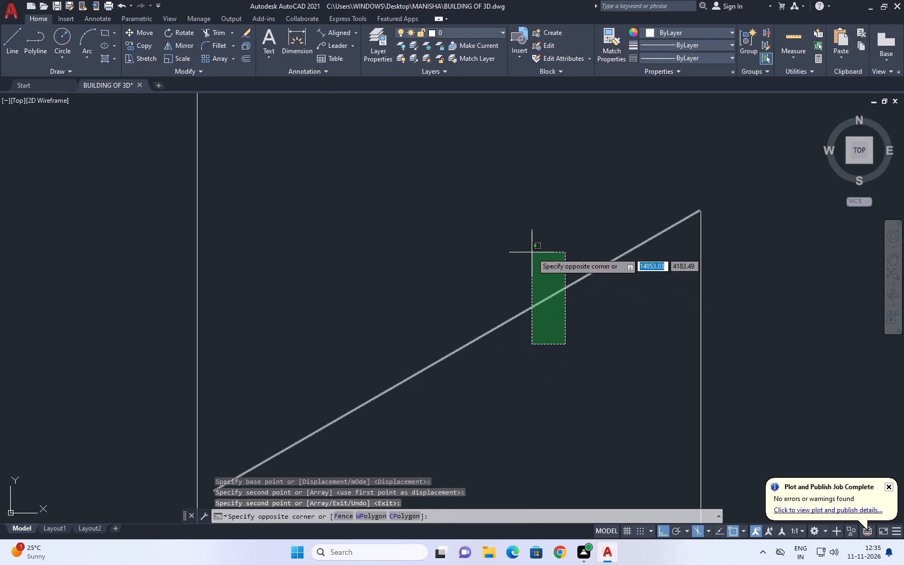
{"action": "left_click", "coordinate": [532, 252]}
{"action": "middle_click_drag", "start_coordinate": [647, 218], "coordinate": [585, 246]}
{"action": "key", "text": "m"}
{"action": "key", "text": "space"}
{"action": "scroll", "coordinate": [648, 239], "scroll_direction": "up", "scroll_amount": 3}
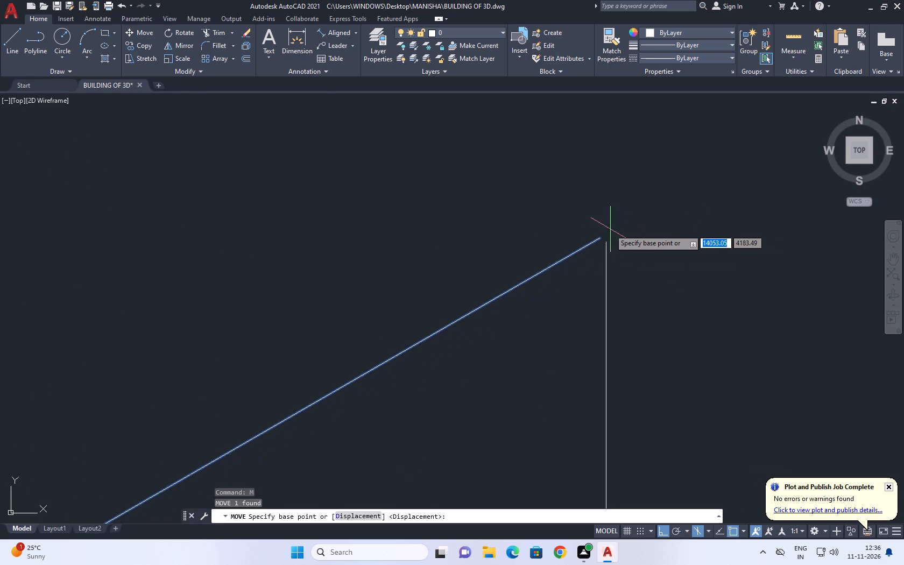
{"action": "scroll", "coordinate": [608, 229], "scroll_direction": "up", "scroll_amount": 3}
{"action": "left_click", "coordinate": [589, 247]}
{"action": "left_click", "coordinate": [604, 256]}
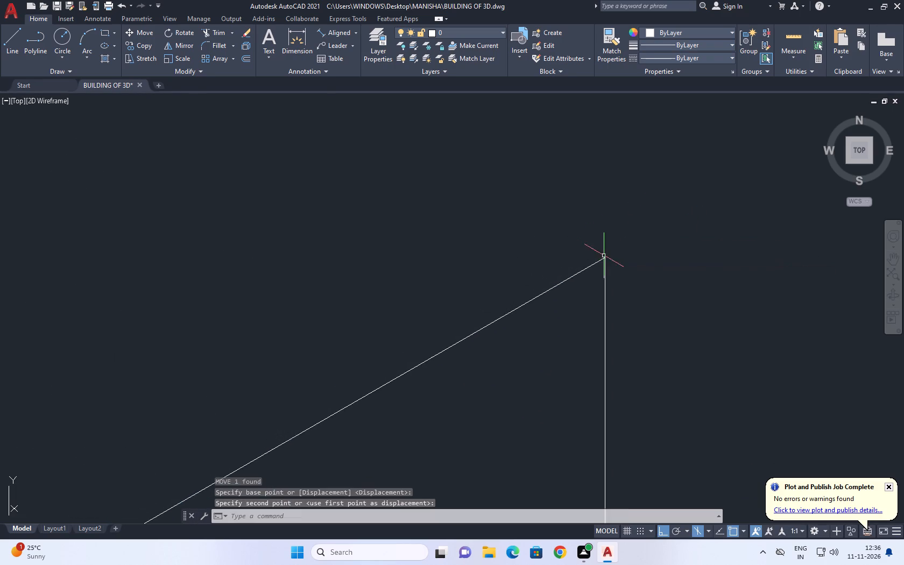
Move the slanted edge together with the second vertical line so the edge's lower end meets the first vertical line.
{"action": "scroll", "coordinate": [630, 206], "scroll_direction": "down", "scroll_amount": 10}
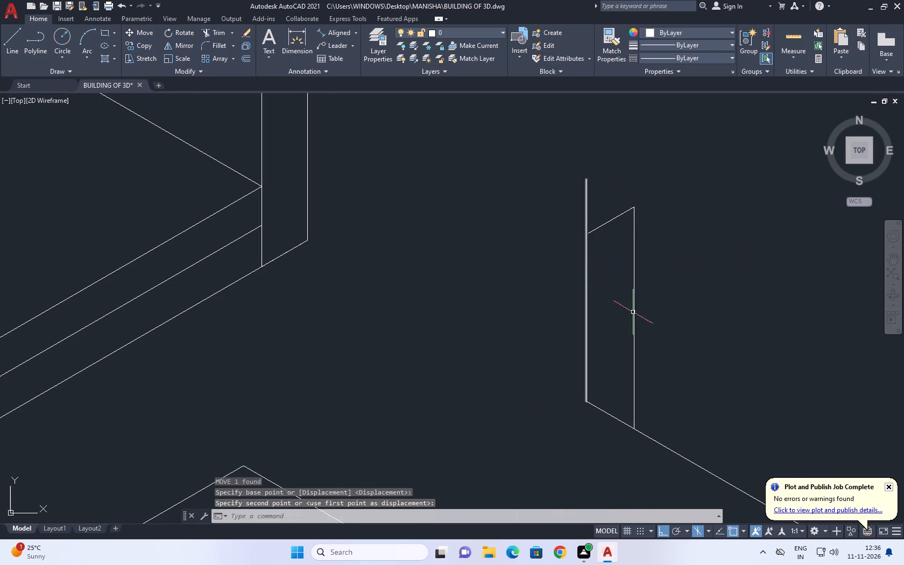
{"action": "left_click_drag", "start_coordinate": [646, 182], "coordinate": [638, 194]}
{"action": "left_click", "coordinate": [620, 228]}
{"action": "middle_click_drag", "start_coordinate": [661, 285], "coordinate": [667, 305]}
{"action": "type", "text": "M"}
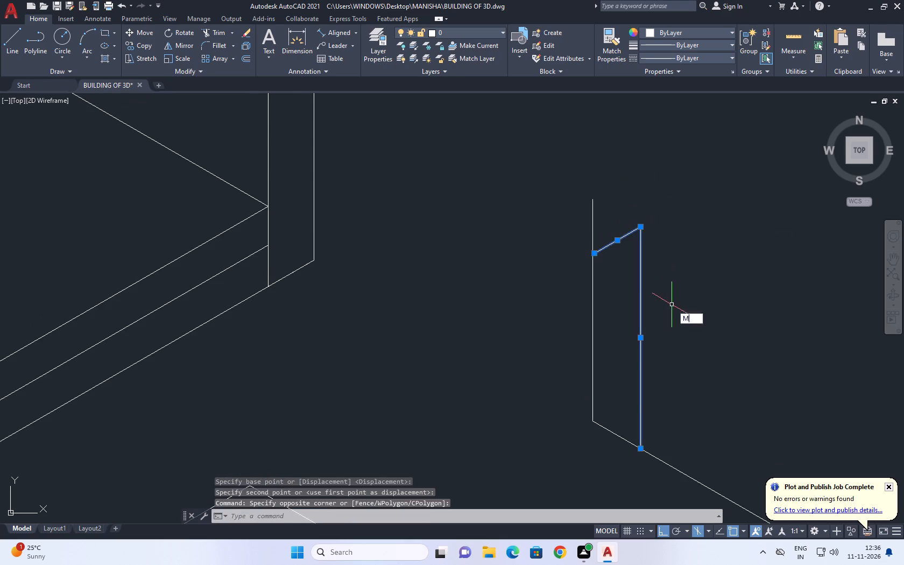
{"action": "key", "text": "space"}
{"action": "scroll", "coordinate": [603, 255], "scroll_direction": "up", "scroll_amount": 5}
{"action": "left_click", "coordinate": [567, 247]}
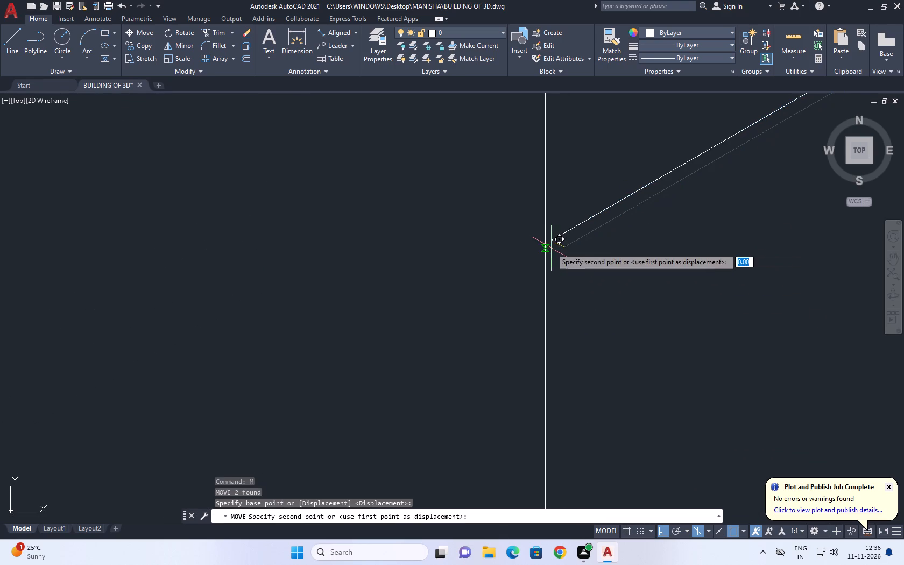
{"action": "left_click", "coordinate": [545, 233]}
Delete the short slanted edge joining the tops of the two new vertical lines.
{"action": "scroll", "coordinate": [537, 238], "scroll_direction": "down", "scroll_amount": 4}
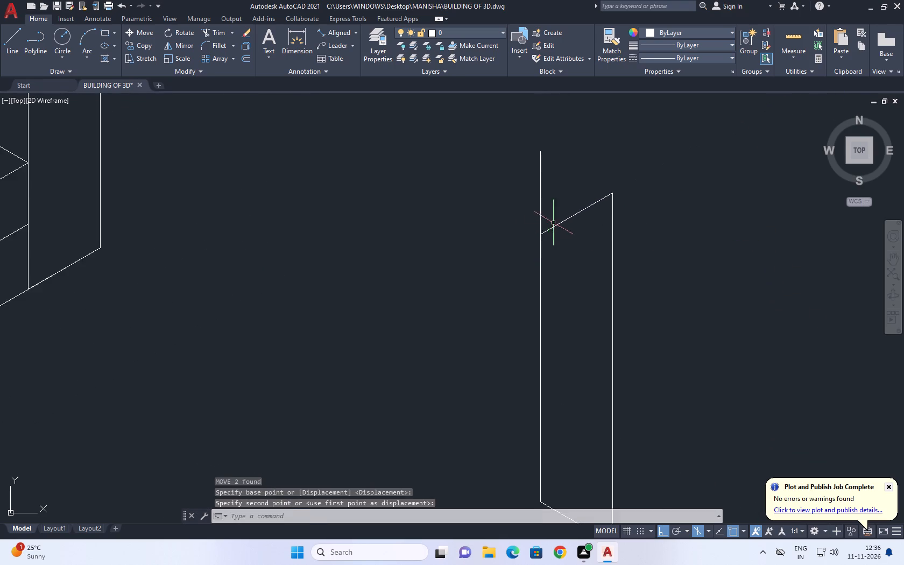
{"action": "scroll", "coordinate": [554, 222], "scroll_direction": "down", "scroll_amount": 1}
{"action": "scroll", "coordinate": [598, 383], "scroll_direction": "up", "scroll_amount": 3}
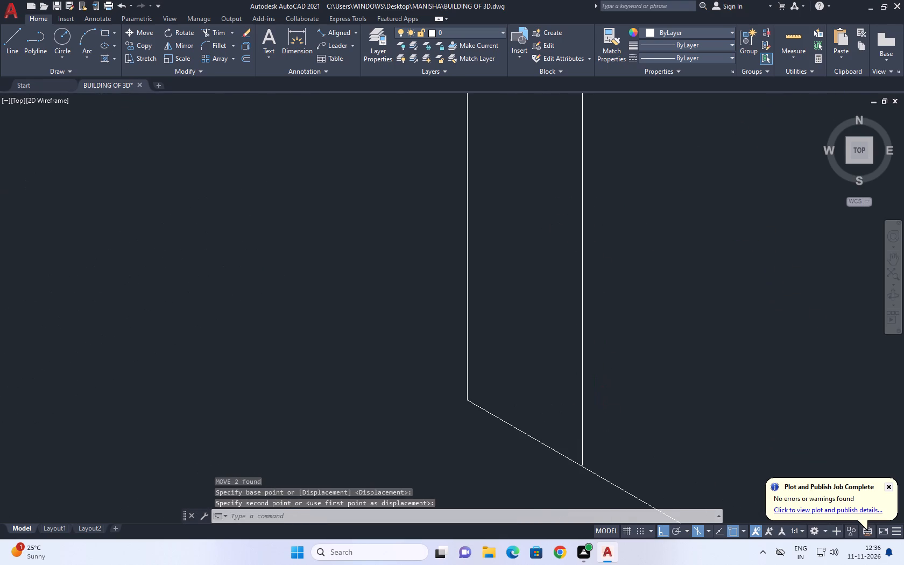
{"action": "scroll", "coordinate": [586, 414], "scroll_direction": "down", "scroll_amount": 5}
{"action": "scroll", "coordinate": [569, 323], "scroll_direction": "up", "scroll_amount": 2}
{"action": "left_click", "coordinate": [577, 249]}
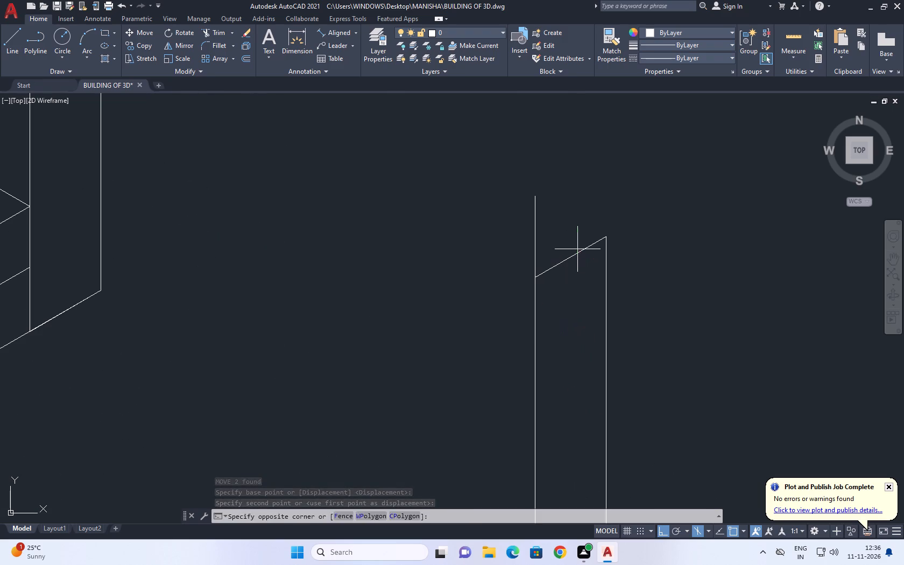
{"action": "left_click_drag", "start_coordinate": [566, 272], "coordinate": [560, 280]}
{"action": "left_click", "coordinate": [534, 276]}
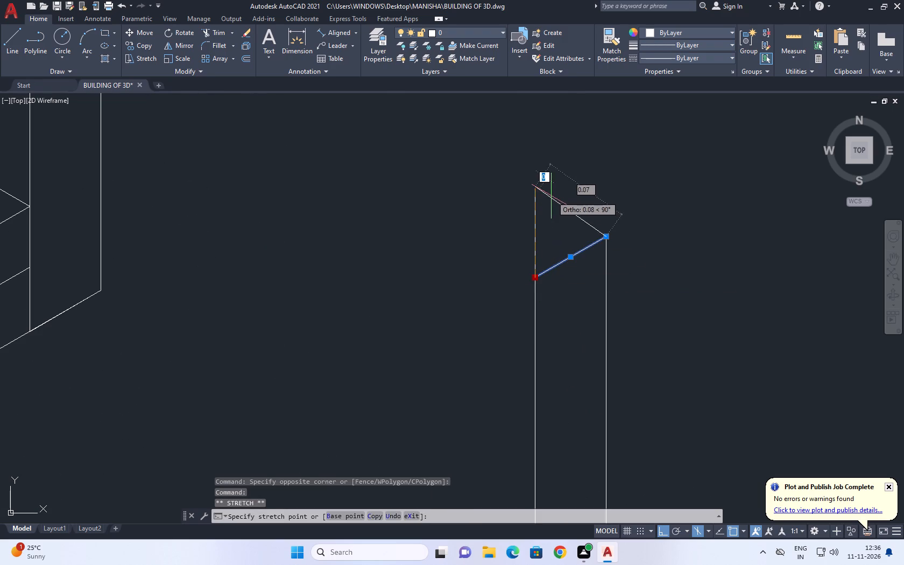
{"action": "key", "text": "Escape"}
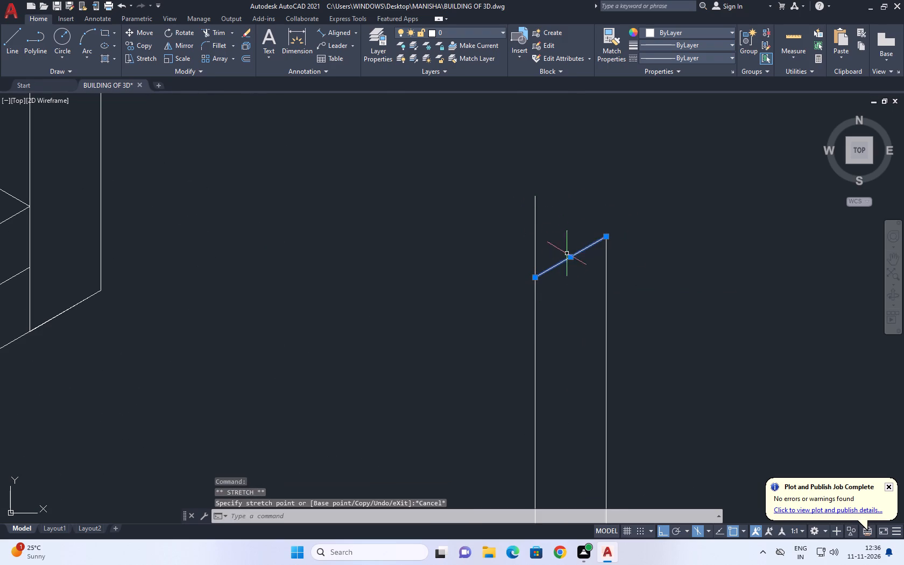
{"action": "key", "text": "Escape"}
{"action": "left_click", "coordinate": [571, 253]}
{"action": "left_click", "coordinate": [563, 271]}
{"action": "key", "text": "Delete"}
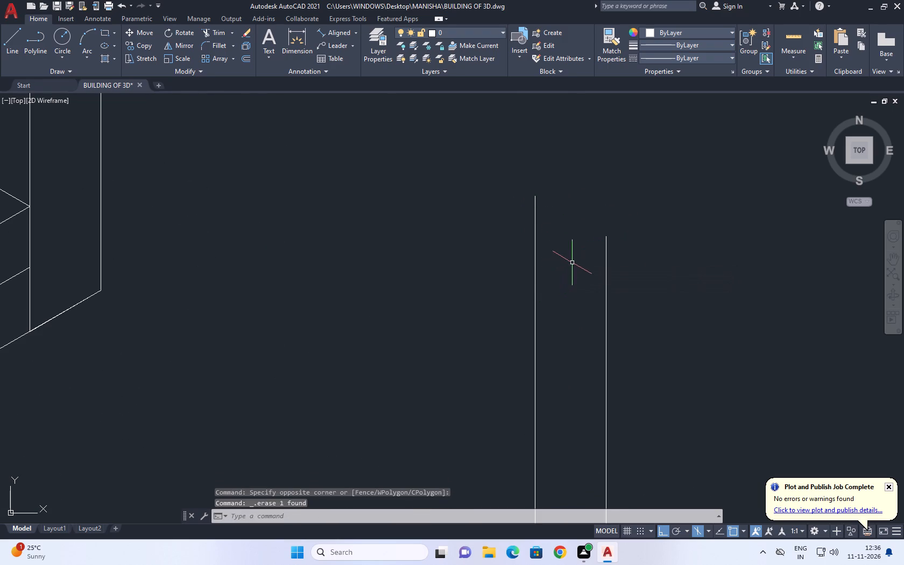
Extend the second vertical line's lower end to the slanted guide line.
{"action": "scroll", "coordinate": [615, 270], "scroll_direction": "up", "scroll_amount": 1}
{"action": "key", "text": "l"}
{"action": "key", "text": "space"}
{"action": "scroll", "coordinate": [552, 195], "scroll_direction": "down", "scroll_amount": 3}
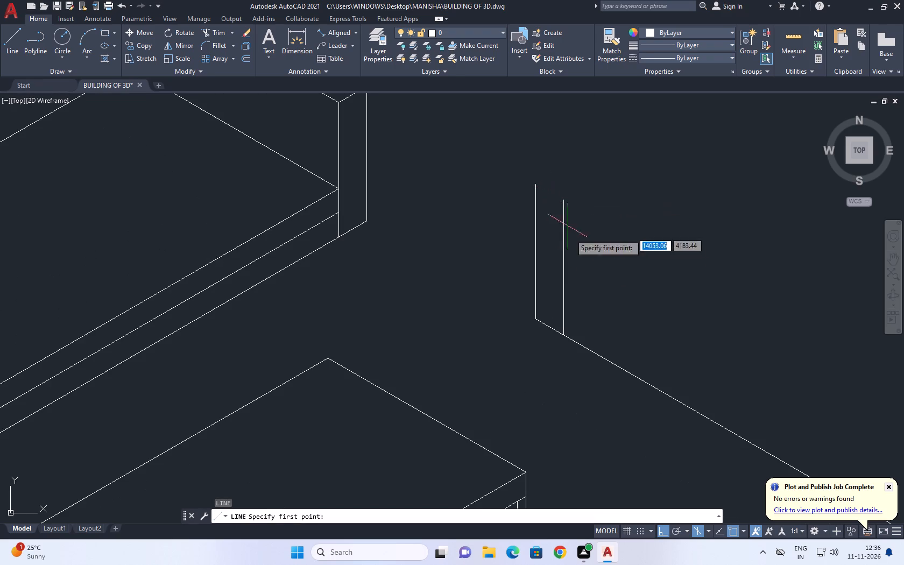
{"action": "key", "text": "Escape"}
{"action": "type", "text": "EX"}
{"action": "key", "text": "space"}
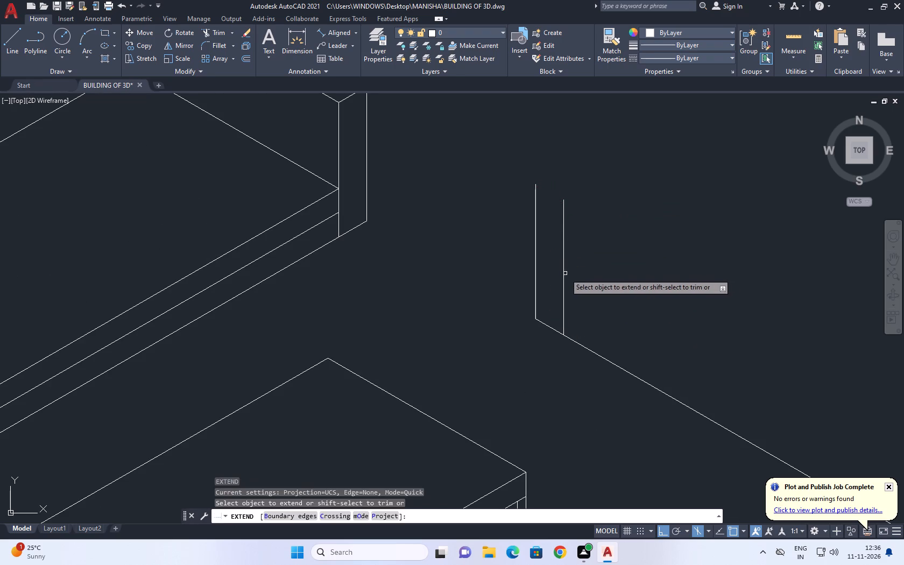
{"action": "left_click", "coordinate": [563, 273]}
{"action": "key", "text": "Escape"}
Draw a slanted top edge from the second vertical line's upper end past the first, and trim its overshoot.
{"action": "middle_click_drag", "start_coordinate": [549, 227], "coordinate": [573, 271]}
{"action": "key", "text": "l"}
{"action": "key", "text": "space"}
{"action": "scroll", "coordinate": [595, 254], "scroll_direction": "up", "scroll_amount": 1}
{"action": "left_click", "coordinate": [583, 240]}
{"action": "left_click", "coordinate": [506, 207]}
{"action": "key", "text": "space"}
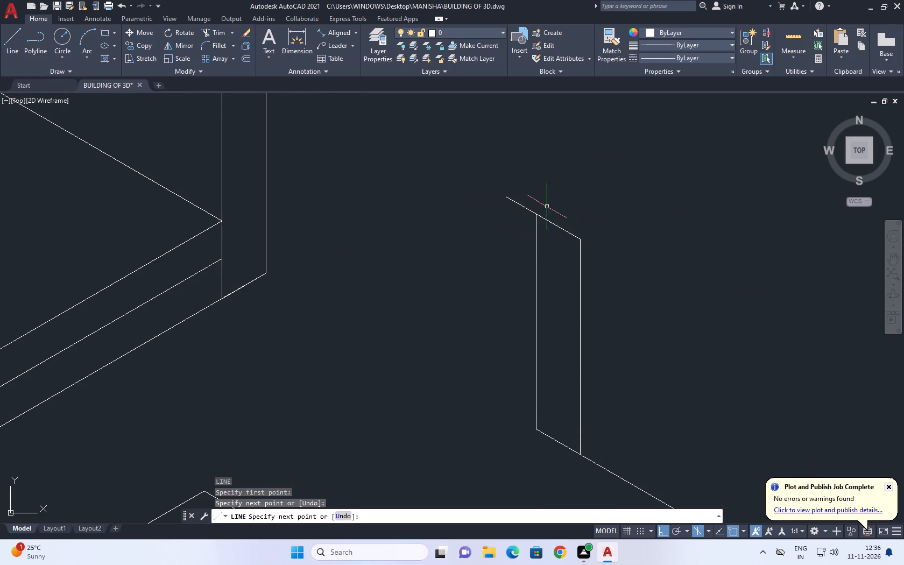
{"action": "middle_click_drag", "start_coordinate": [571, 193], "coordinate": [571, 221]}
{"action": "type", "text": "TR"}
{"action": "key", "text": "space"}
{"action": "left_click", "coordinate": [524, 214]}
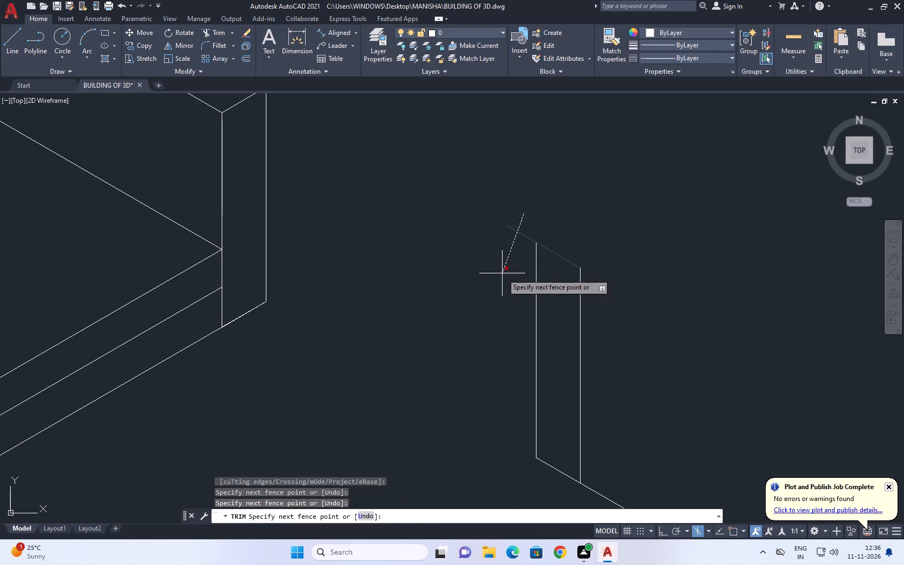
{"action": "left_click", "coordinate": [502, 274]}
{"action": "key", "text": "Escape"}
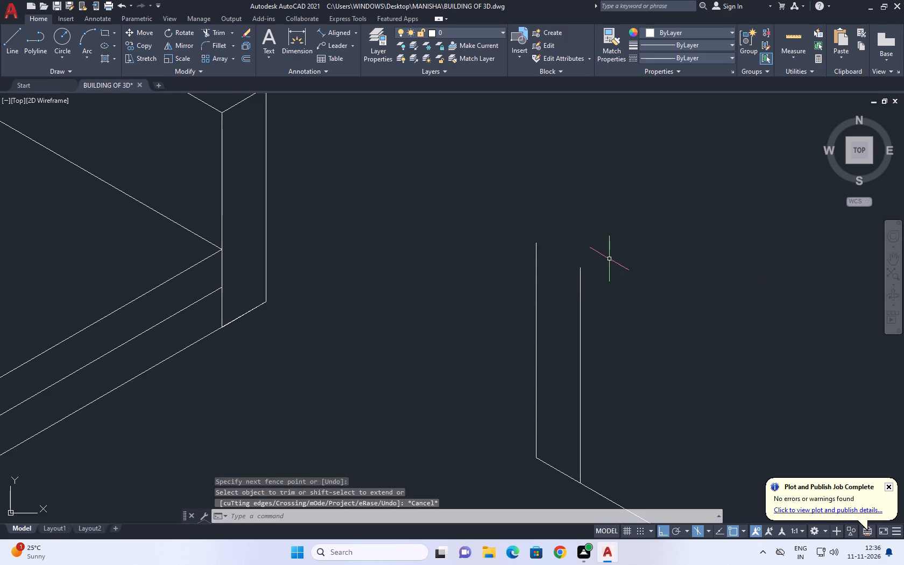
Draw a 330° top edge from the first vertical line's upper end and fillet it to the second vertical line with radius 0.
{"action": "key", "text": "l"}
{"action": "key", "text": "space"}
{"action": "left_click", "coordinate": [535, 243]}
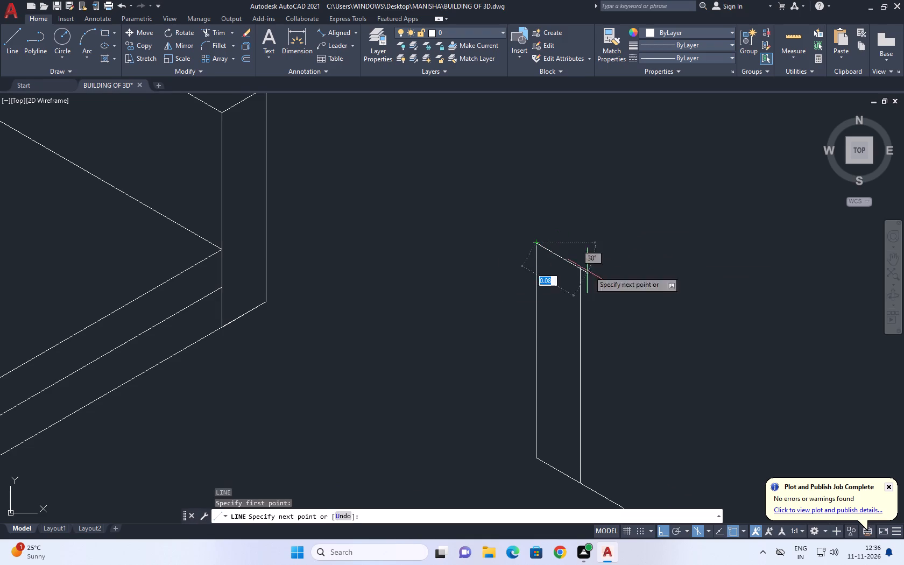
{"action": "left_click", "coordinate": [602, 279]}
{"action": "key", "text": "space"}
{"action": "key", "text": "f"}
{"action": "key", "text": "space"}
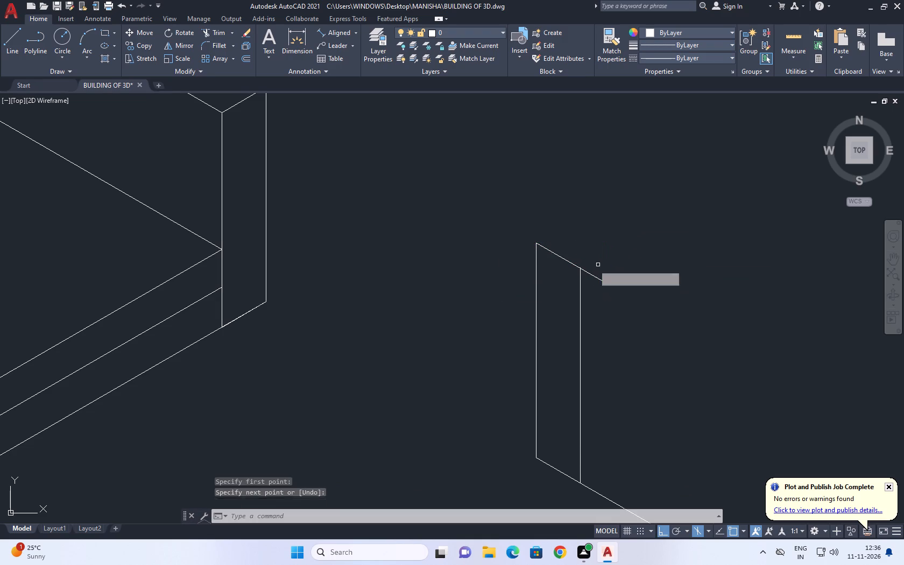
{"action": "left_click", "coordinate": [573, 263]}
{"action": "left_click", "coordinate": [580, 277]}
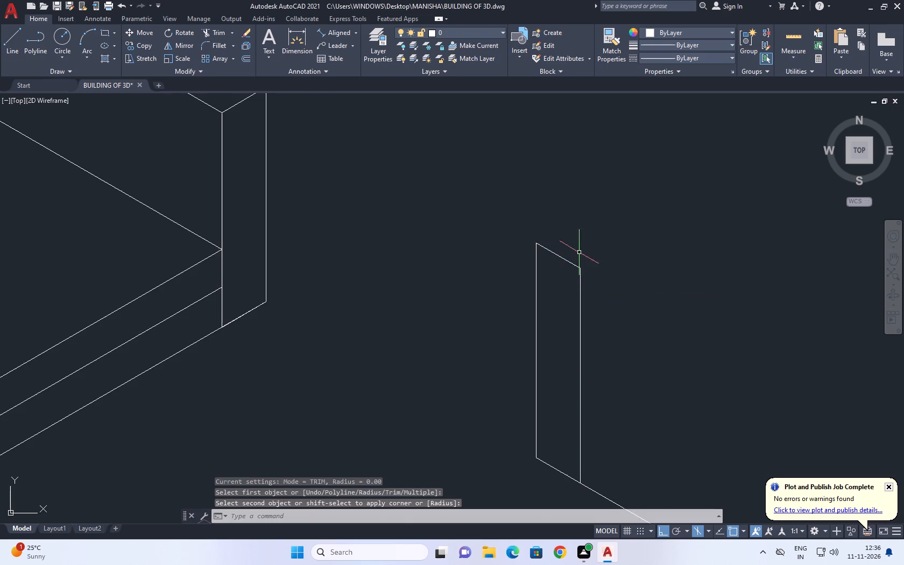
Copy the narrow upright panel from its bottom corner on the guide line to the guide line's lower end.
{"action": "scroll", "coordinate": [577, 237], "scroll_direction": "down", "scroll_amount": 3}
{"action": "middle_click_drag", "start_coordinate": [674, 278], "coordinate": [623, 266]}
{"action": "middle_click_drag", "start_coordinate": [627, 248], "coordinate": [583, 244]}
{"action": "left_click", "coordinate": [461, 204]}
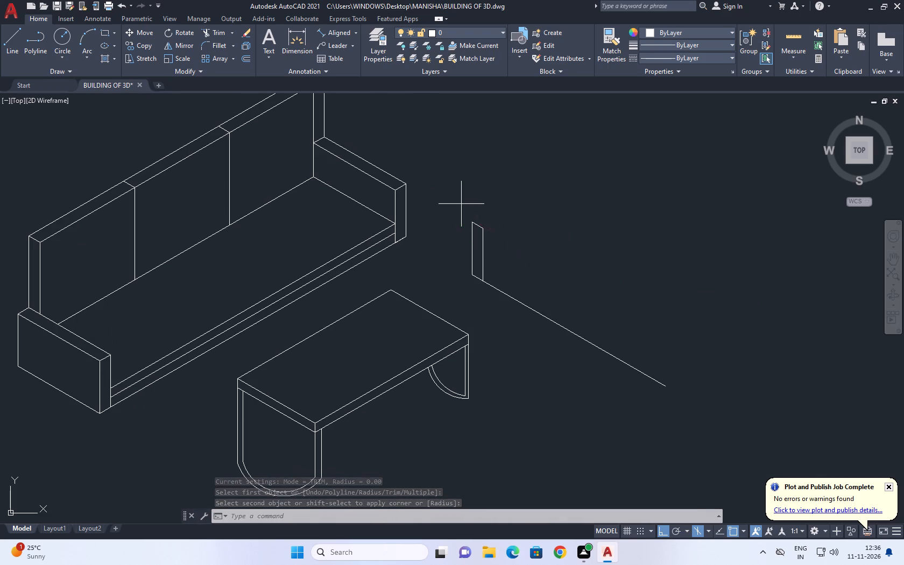
{"action": "left_click", "coordinate": [496, 301]}
{"action": "type", "text": "CO"}
{"action": "key", "text": "space"}
{"action": "left_click", "coordinate": [483, 279]}
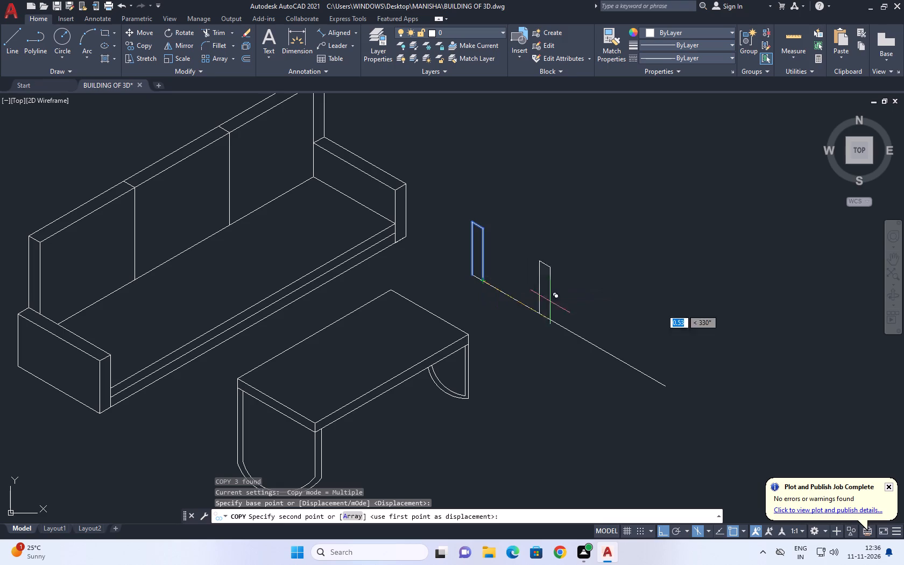
{"action": "left_click", "coordinate": [663, 388]}
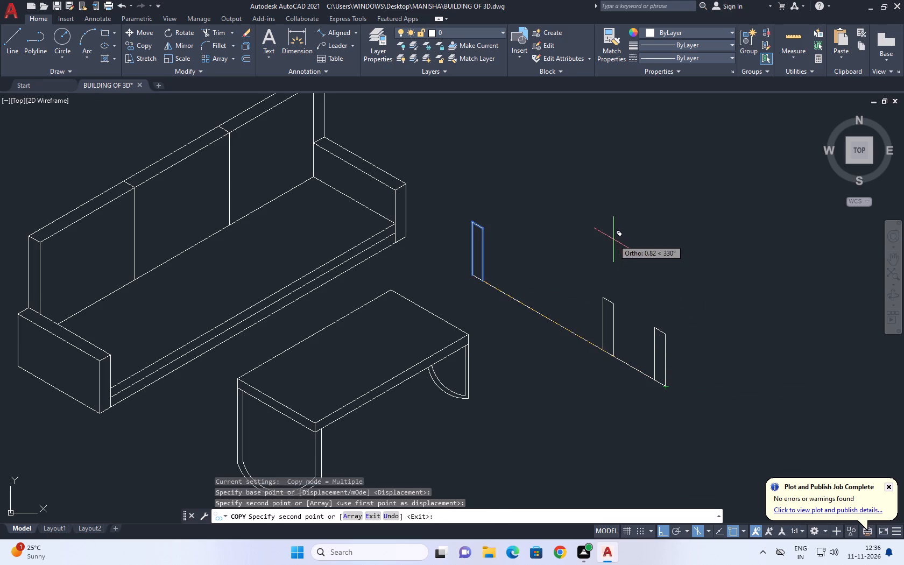
{"action": "key", "text": "space"}
Draw a rail at 330° between the two upright panels, starting just below the first panel's top, and trim its overshoot at the second.
{"action": "middle_click_drag", "start_coordinate": [595, 236], "coordinate": [584, 281]}
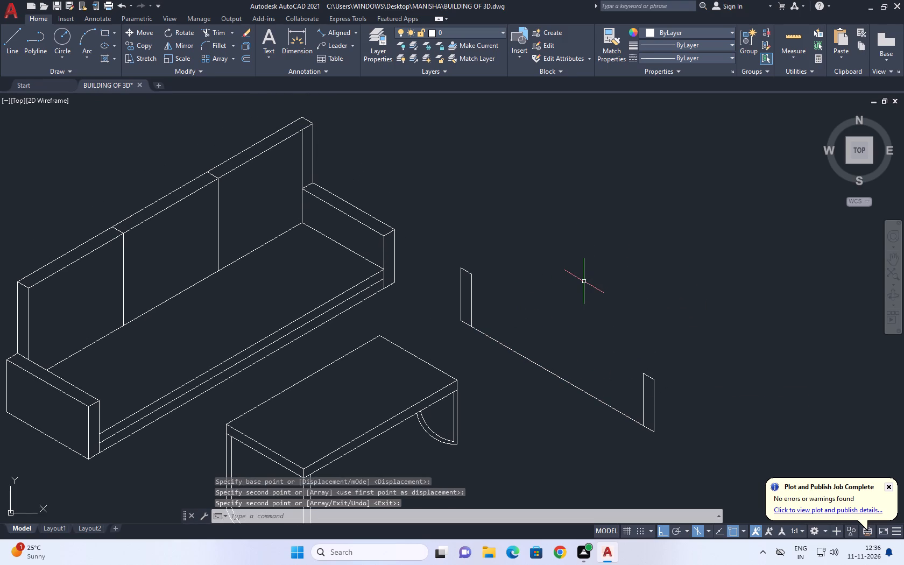
{"action": "key", "text": "l"}
{"action": "key", "text": "space"}
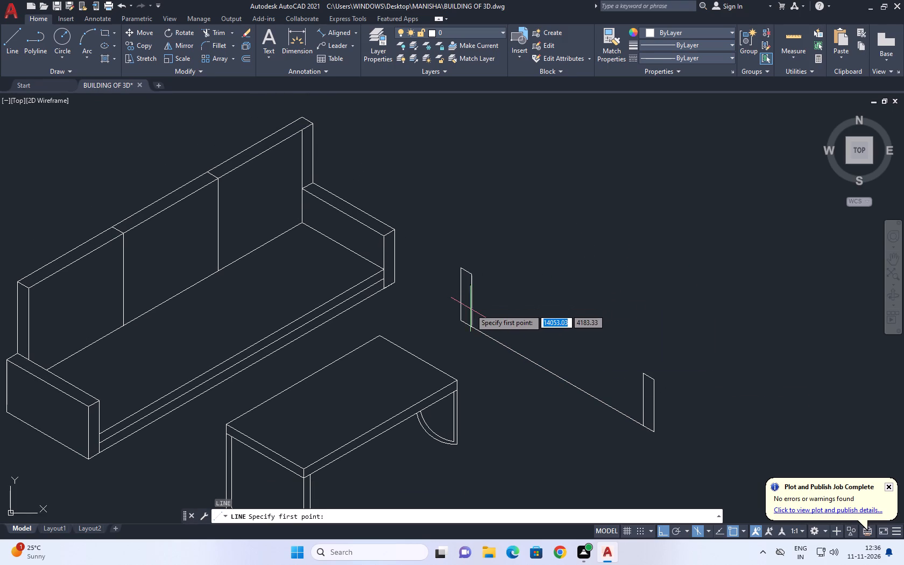
{"action": "middle_click_drag", "start_coordinate": [525, 313], "coordinate": [508, 240]}
{"action": "scroll", "coordinate": [458, 212], "scroll_direction": "up", "scroll_amount": 1}
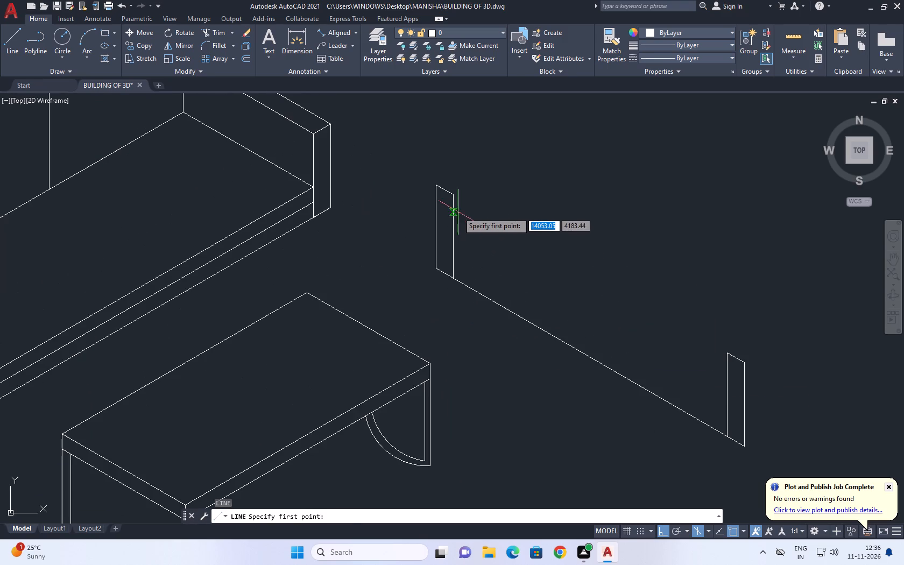
{"action": "left_click", "coordinate": [453, 213]}
{"action": "scroll", "coordinate": [717, 382], "scroll_direction": "up", "scroll_amount": 2}
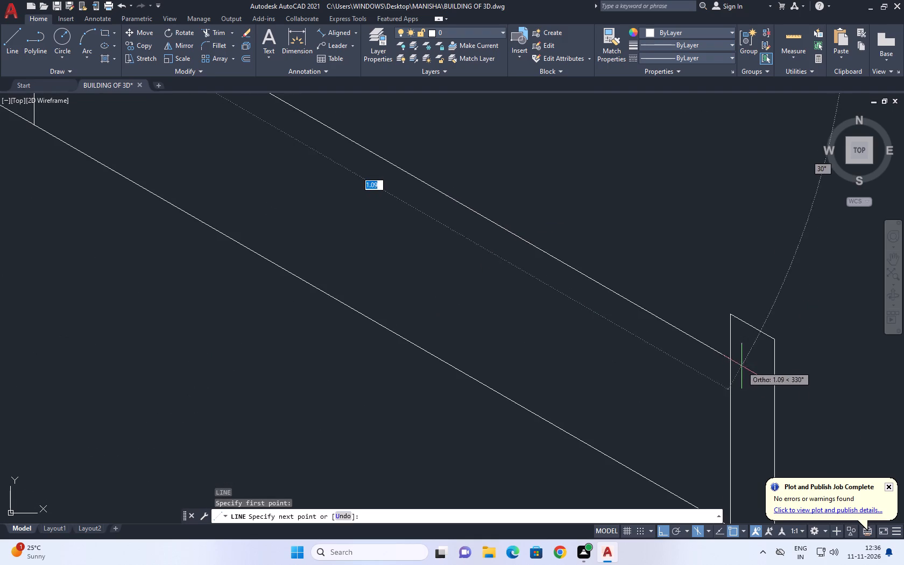
{"action": "left_click", "coordinate": [744, 364]}
{"action": "key", "text": "space"}
{"action": "type", "text": "TR"}
{"action": "key", "text": "space"}
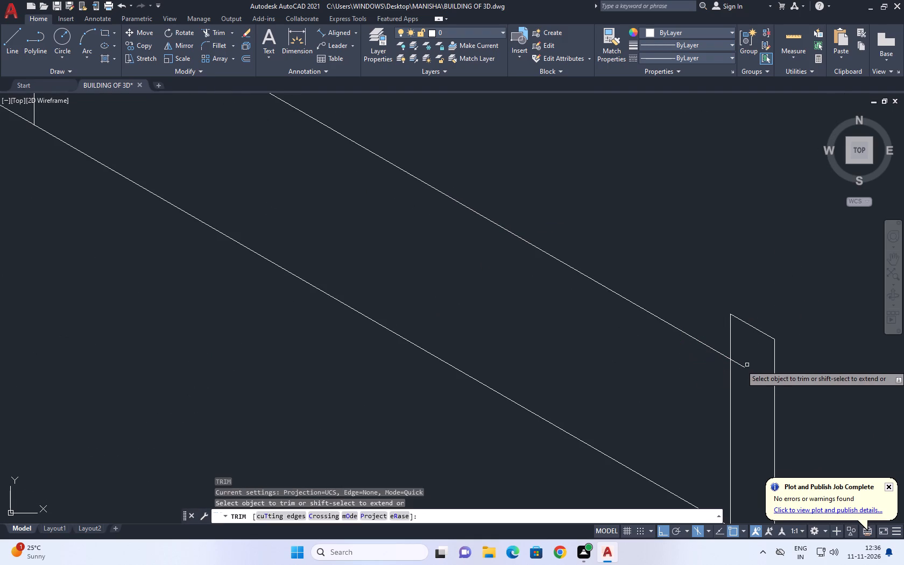
{"action": "left_click", "coordinate": [747, 365]}
{"action": "double_click", "coordinate": [739, 361]}
{"action": "left_click", "coordinate": [738, 374]}
{"action": "key", "text": "space"}
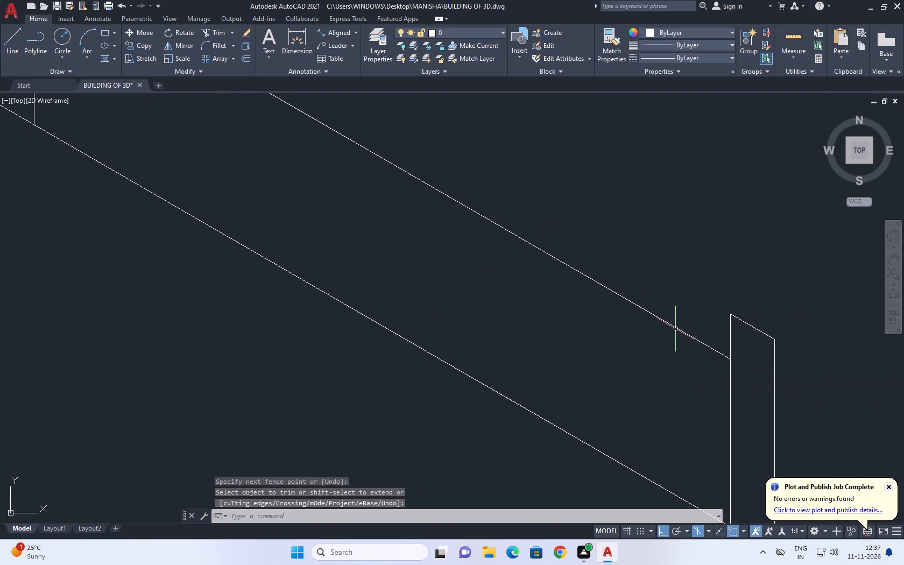
Move the slanted rail line a short distance straight down between the two upright panels.
{"action": "left_click_drag", "start_coordinate": [652, 279], "coordinate": [641, 292]}
{"action": "left_click_drag", "start_coordinate": [608, 327], "coordinate": [603, 334]}
{"action": "scroll", "coordinate": [612, 325], "scroll_direction": "down", "scroll_amount": 2}
{"action": "middle_click_drag", "start_coordinate": [643, 351], "coordinate": [683, 337]}
{"action": "type", "text": "M"}
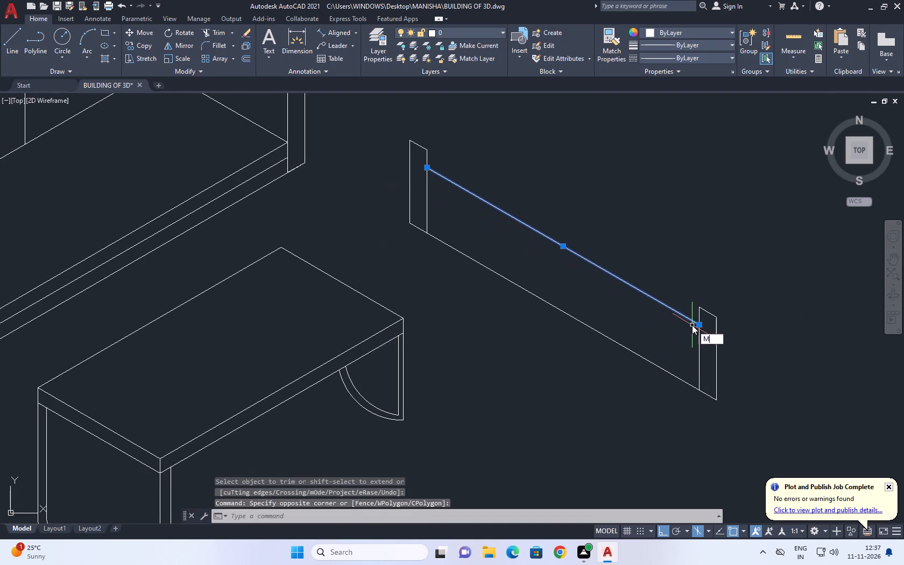
{"action": "key", "text": "space"}
{"action": "scroll", "coordinate": [683, 322], "scroll_direction": "up", "scroll_amount": 1}
{"action": "left_click", "coordinate": [679, 317]}
{"action": "left_click", "coordinate": [672, 333]}
Copy the slanted rail line a short distance straight down at 270° to make a parallel second line above the guide line.
{"action": "left_click", "coordinate": [669, 333]}
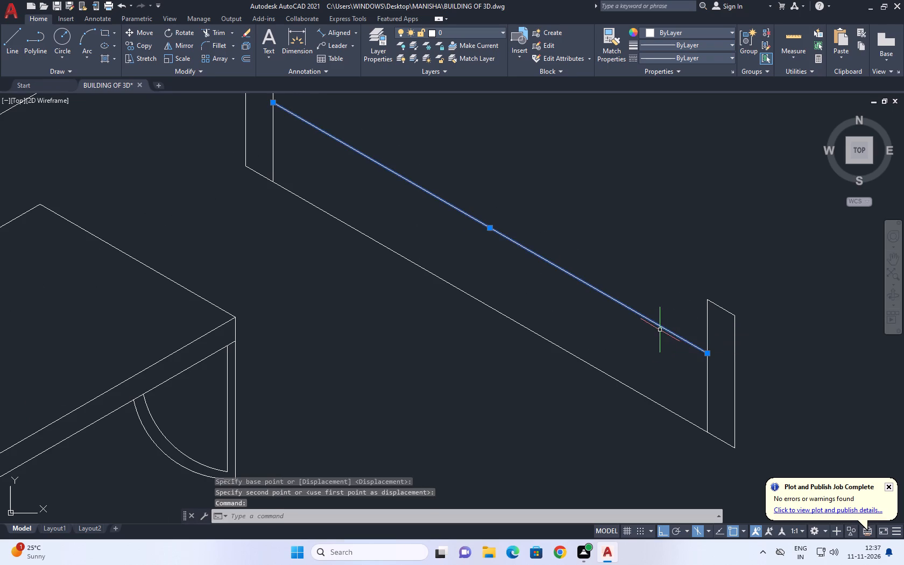
{"action": "key", "text": "c"}
{"action": "key", "text": "o"}
{"action": "key", "text": "space"}
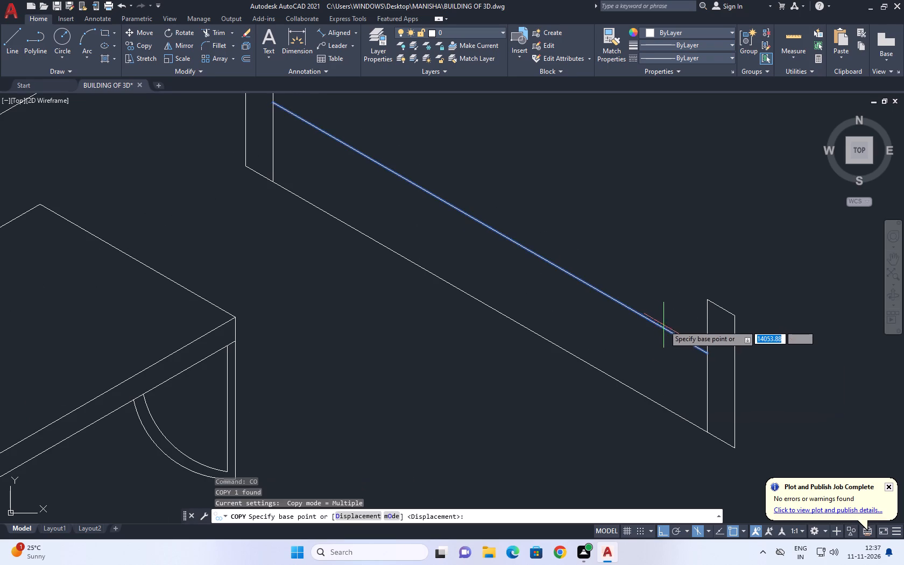
{"action": "left_click", "coordinate": [663, 326]}
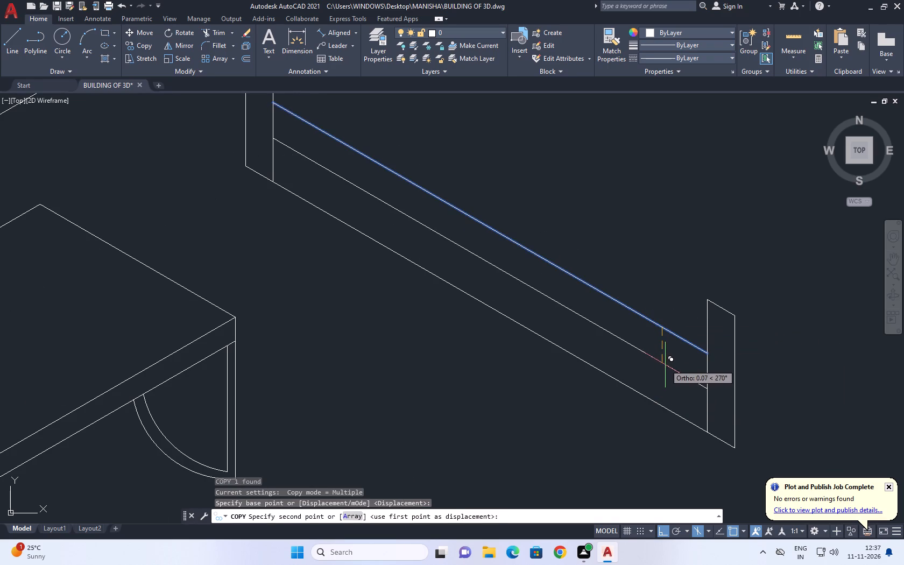
{"action": "left_click", "coordinate": [665, 370]}
{"action": "key", "text": "space"}
On the top isoplane, draw two parallel 30° lines about 0.4 long from the first upright panel's two top corners.
{"action": "scroll", "coordinate": [682, 278], "scroll_direction": "down", "scroll_amount": 2}
{"action": "middle_click_drag", "start_coordinate": [724, 269], "coordinate": [710, 280]}
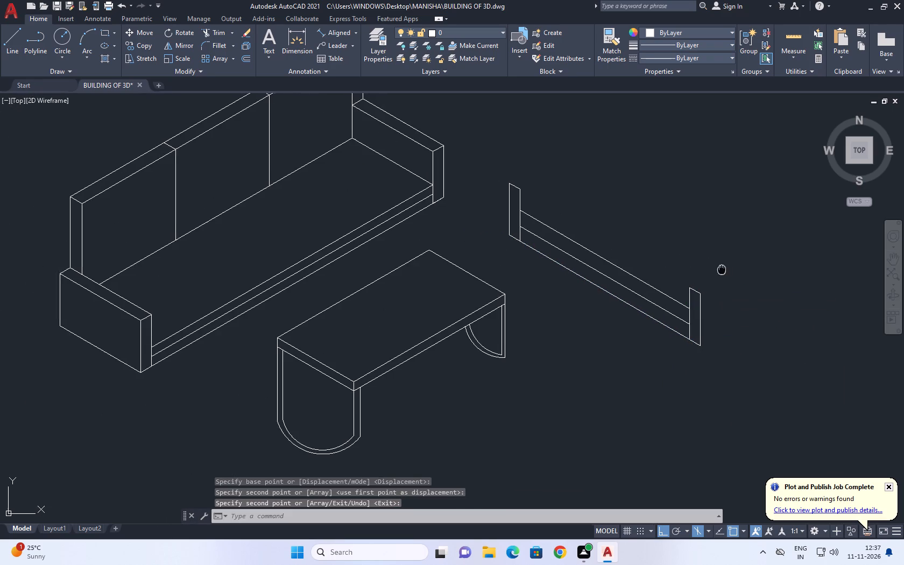
{"action": "middle_click_drag", "start_coordinate": [710, 280], "coordinate": [604, 329]}
{"action": "key", "text": "l"}
{"action": "key", "text": "space"}
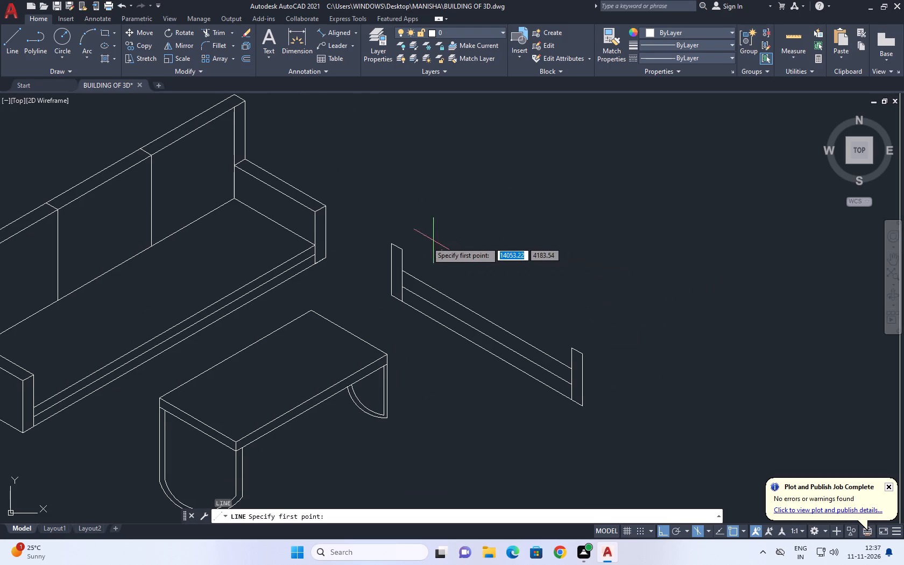
{"action": "middle_click_drag", "start_coordinate": [416, 238], "coordinate": [403, 253]}
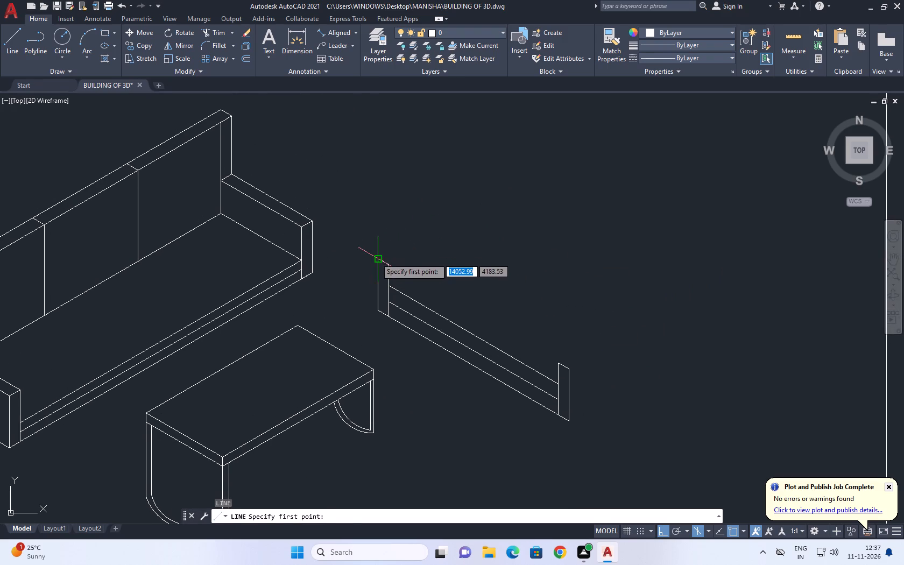
{"action": "left_click", "coordinate": [375, 258]}
{"action": "key", "text": "F5"}
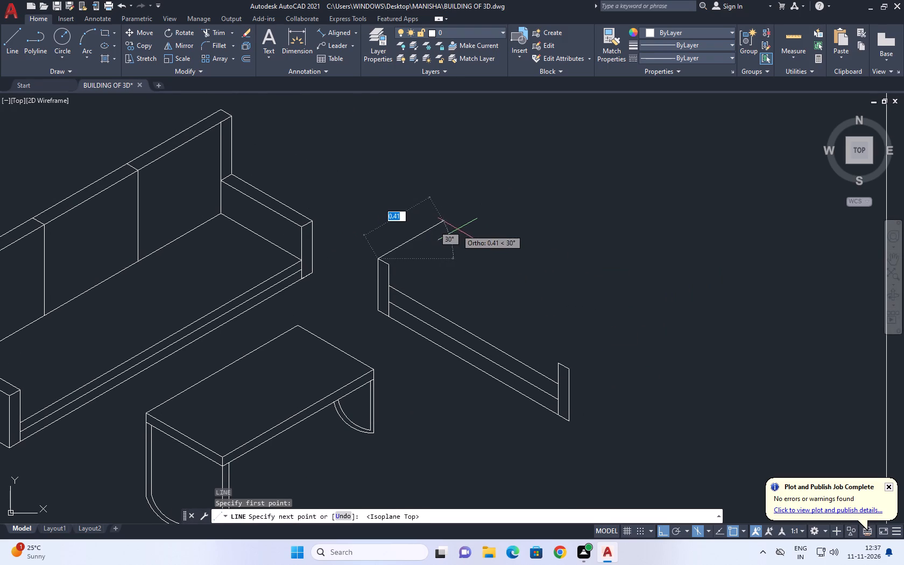
{"action": "left_click", "coordinate": [461, 228]}
{"action": "key", "text": "space"}
{"action": "key", "text": "space"}
{"action": "left_click", "coordinate": [391, 265]}
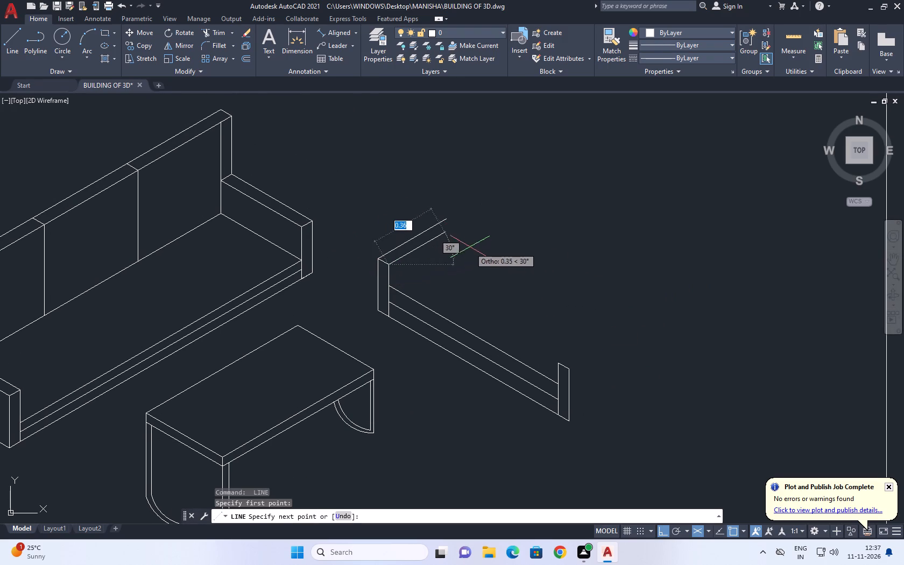
{"action": "left_click", "coordinate": [472, 245]}
{"action": "key", "text": "space"}
{"action": "key", "text": "space"}
Draw two parallel 30° lines from the two top corners of the upright panel at the guide line's lower end.
{"action": "scroll", "coordinate": [566, 366], "scroll_direction": "up", "scroll_amount": 1}
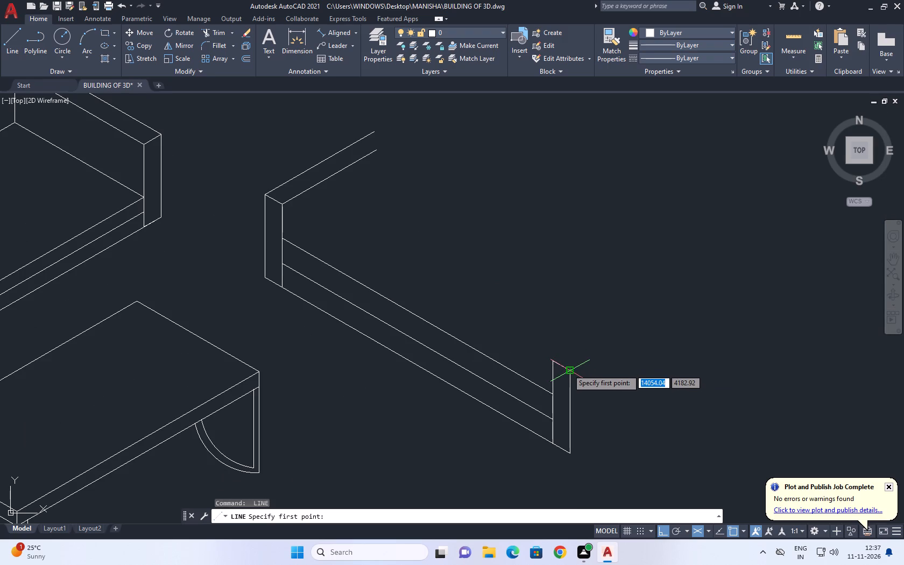
{"action": "left_click", "coordinate": [569, 370]}
{"action": "left_click", "coordinate": [675, 338]}
{"action": "key", "text": "space"}
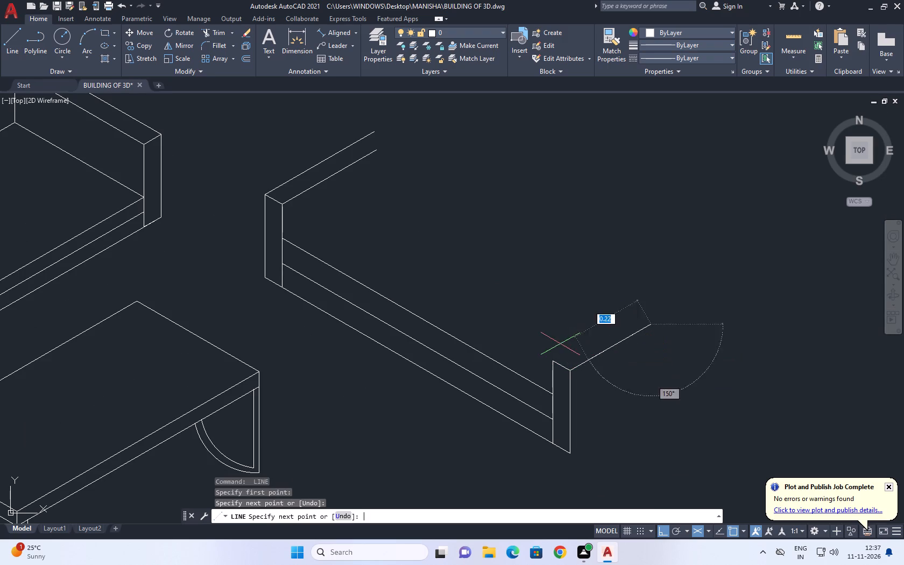
{"action": "key", "text": "space"}
{"action": "left_click", "coordinate": [552, 362]}
{"action": "left_click", "coordinate": [663, 301]}
{"action": "key", "text": "space"}
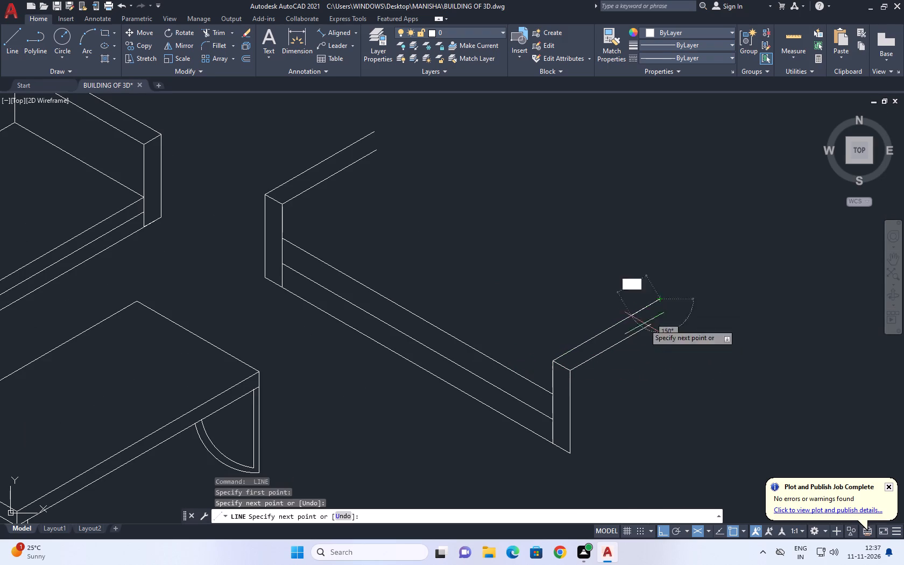
Draw a 30° line from the bottom front corner of the lower upright panel, parallel to its top armrest edges.
{"action": "middle_click_drag", "start_coordinate": [665, 348], "coordinate": [645, 278]}
{"action": "key", "text": "space"}
{"action": "left_click_drag", "start_coordinate": [552, 386], "coordinate": [556, 386]}
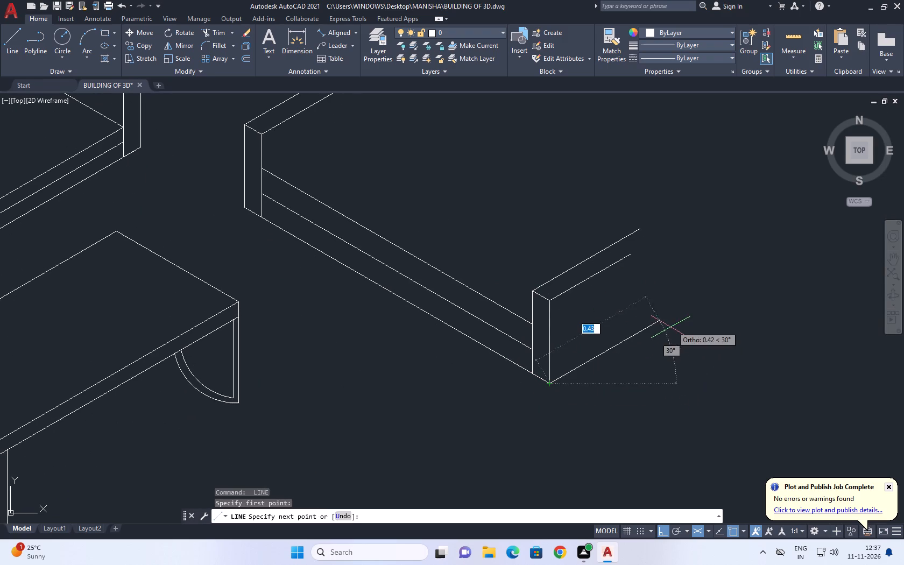
{"action": "left_click", "coordinate": [680, 307]}
{"action": "key", "text": "space"}
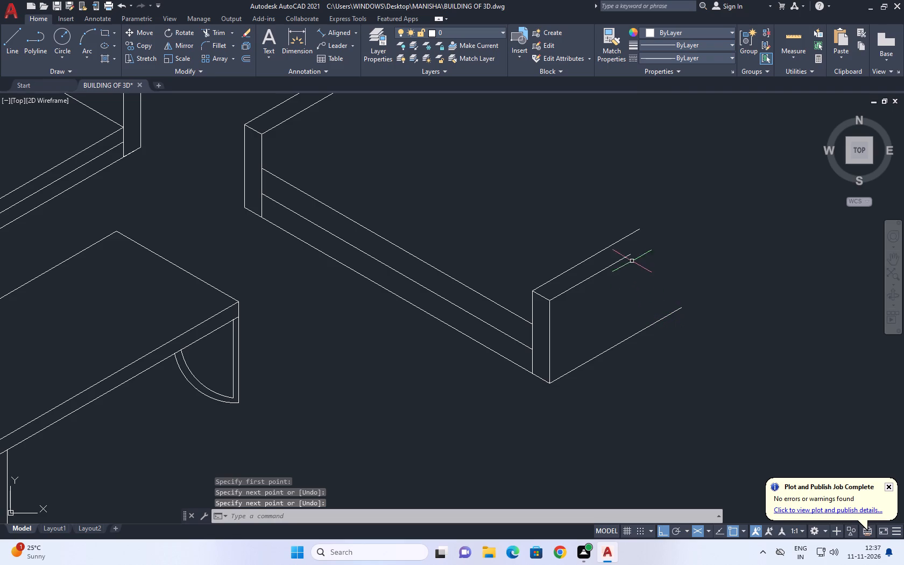
Stretch the far end of the lower armrest's front top edge slightly farther along its 30° direction.
{"action": "left_click", "coordinate": [635, 253]}
{"action": "left_click_drag", "start_coordinate": [621, 257], "coordinate": [616, 259]}
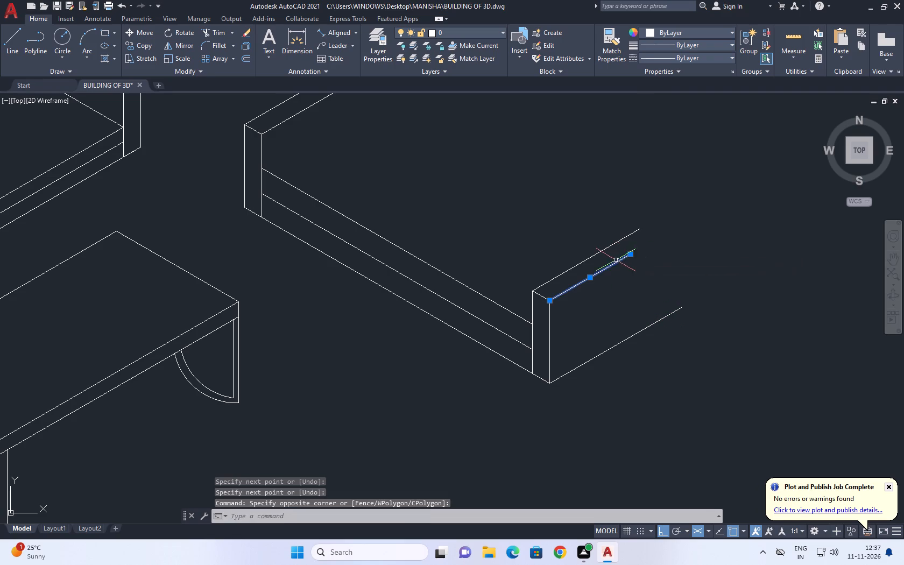
{"action": "left_click", "coordinate": [630, 255]}
{"action": "left_click", "coordinate": [643, 247]}
Draw a short slanted edge from the far end of the armrest's rear top line and fillet it at radius 0 with the front top line.
{"action": "key", "text": "space"}
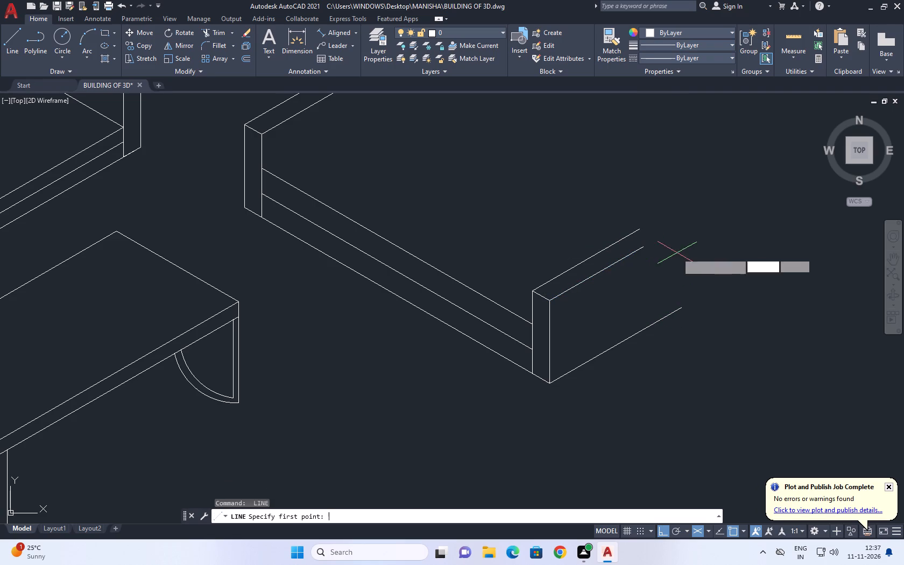
{"action": "middle_click_drag", "start_coordinate": [657, 259], "coordinate": [661, 277]}
{"action": "scroll", "coordinate": [653, 265], "scroll_direction": "up", "scroll_amount": 1}
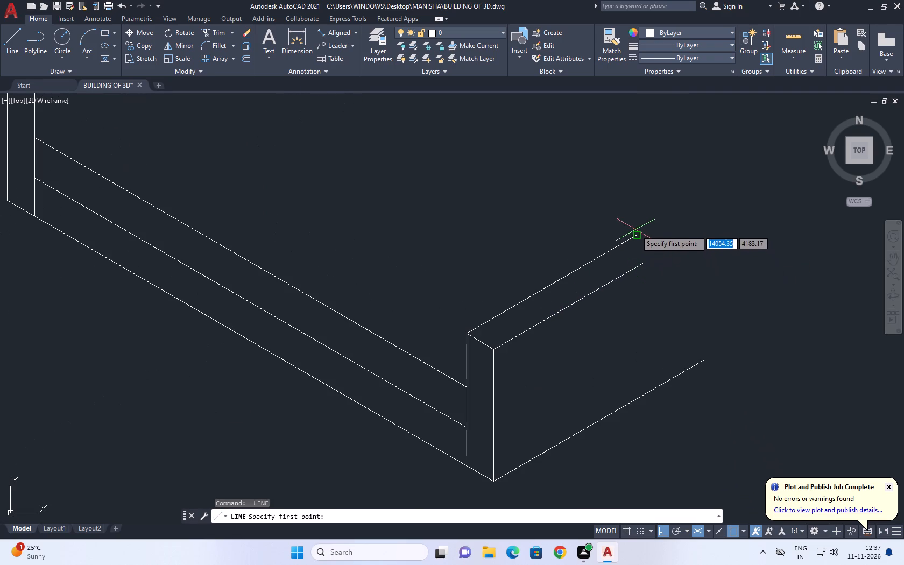
{"action": "left_click", "coordinate": [636, 235]}
{"action": "left_click", "coordinate": [676, 258]}
{"action": "key", "text": "space"}
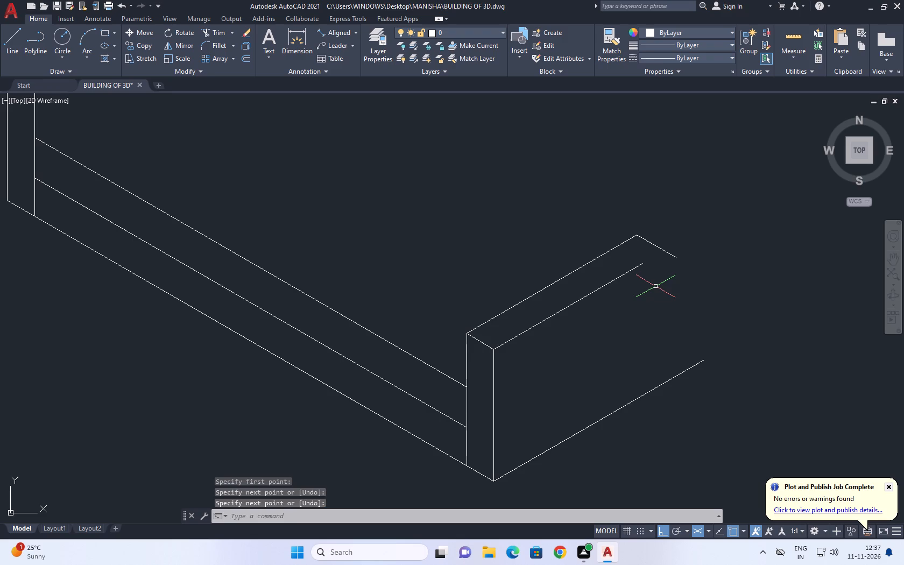
{"action": "type", "text": "F"}
{"action": "key", "text": "space"}
{"action": "left_click", "coordinate": [640, 263]}
{"action": "left_click", "coordinate": [661, 250]}
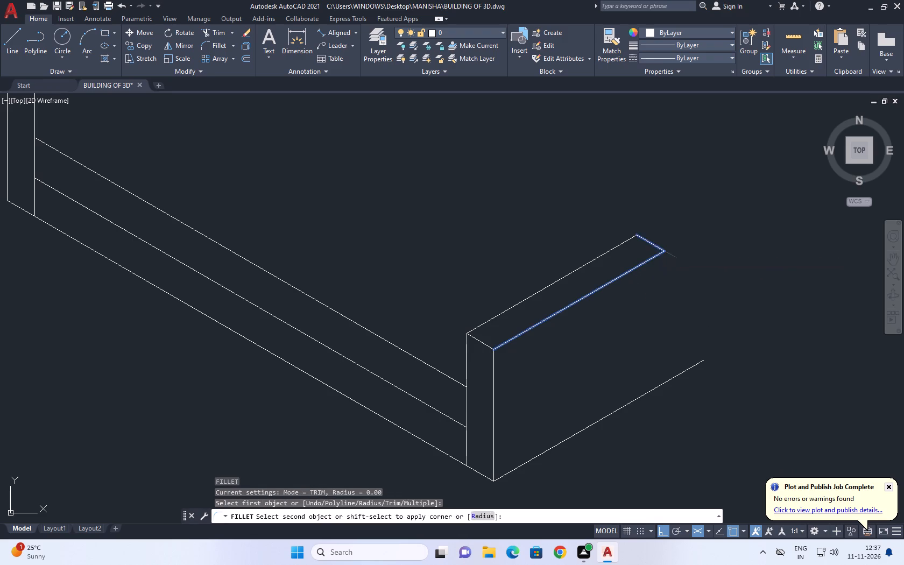
Draw a vertical line on the right isoplane down from the armrest's far top corner and fillet it at radius 0 with the bottom edge.
{"action": "scroll", "coordinate": [681, 284], "scroll_direction": "up", "scroll_amount": 1}
{"action": "middle_click_drag", "start_coordinate": [687, 289], "coordinate": [680, 236]}
{"action": "type", "text": "L"}
{"action": "key", "text": "space"}
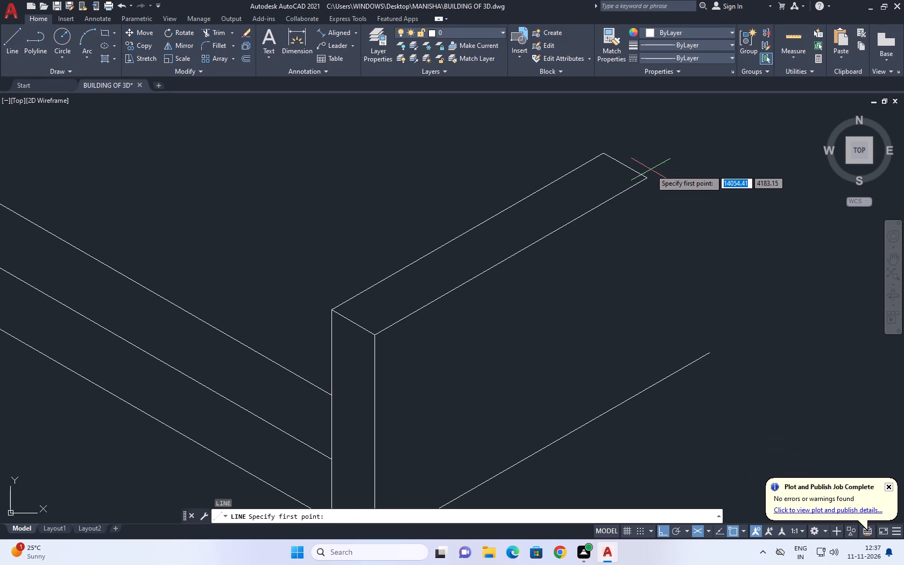
{"action": "left_click", "coordinate": [649, 178]}
{"action": "middle_click_drag", "start_coordinate": [644, 307], "coordinate": [644, 278]}
{"action": "key", "text": "F5"}
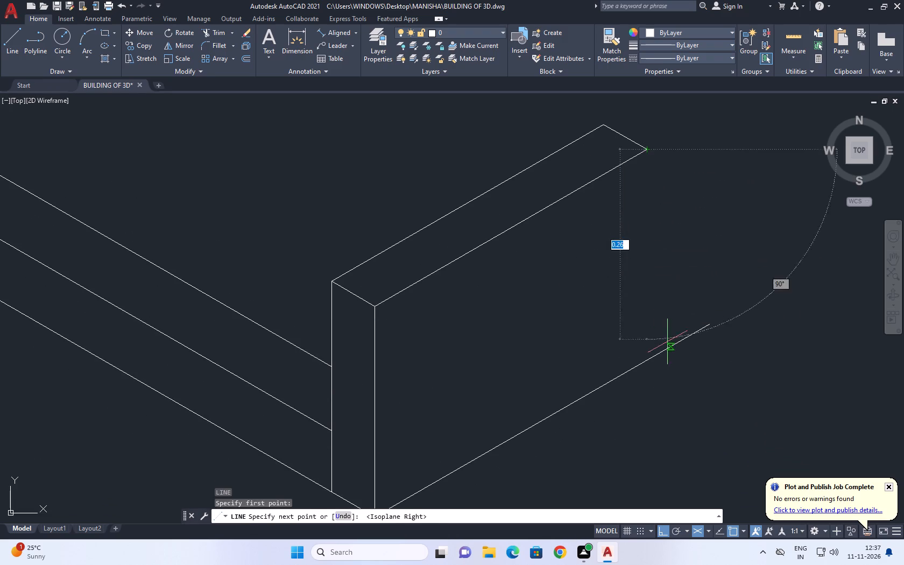
{"action": "left_click_drag", "start_coordinate": [669, 399], "coordinate": [670, 388]}
{"action": "key", "text": "space"}
{"action": "key", "text": "f"}
{"action": "key", "text": "space"}
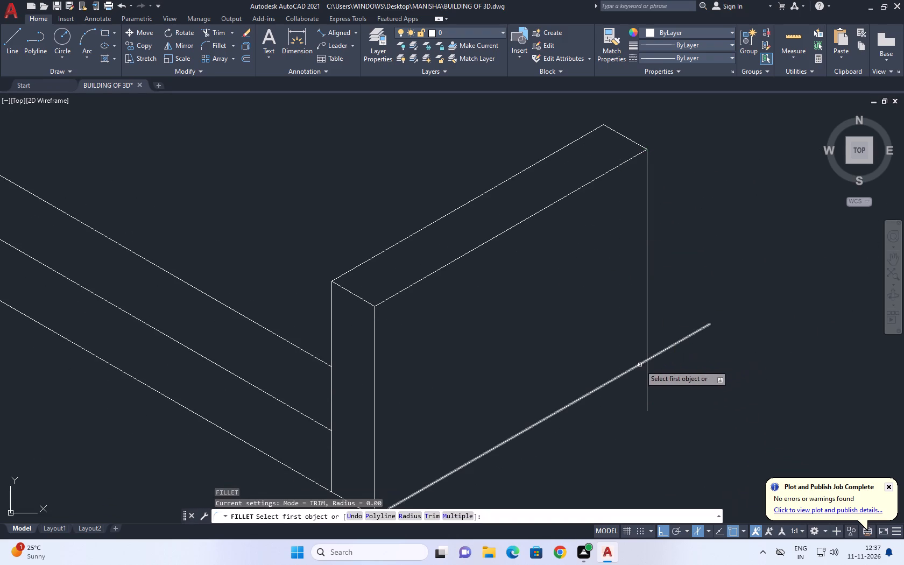
{"action": "left_click", "coordinate": [639, 365]}
{"action": "left_click", "coordinate": [647, 352]}
From the lower armrest's rear top corner, draw a short vertical line up and a long slanted backrest edge on the left isoplane.
{"action": "scroll", "coordinate": [648, 334], "scroll_direction": "down", "scroll_amount": 3}
{"action": "middle_click_drag", "start_coordinate": [621, 252], "coordinate": [652, 373]}
{"action": "type", "text": "L"}
{"action": "key", "text": "space"}
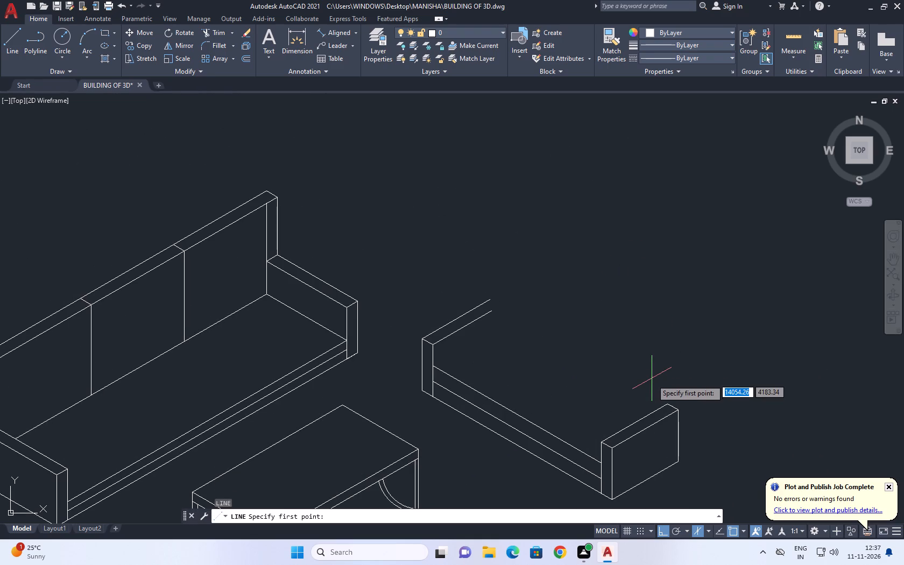
{"action": "left_click", "coordinate": [667, 406]}
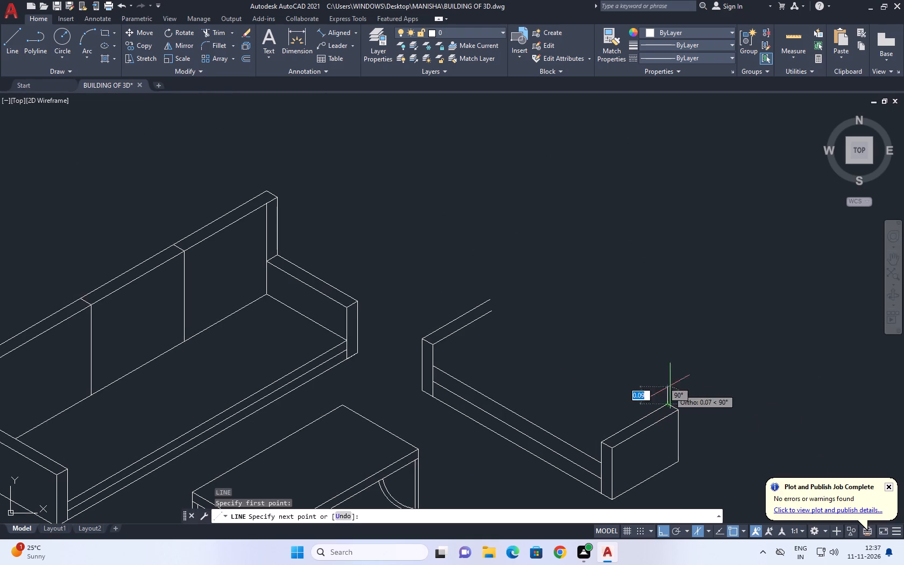
{"action": "left_click", "coordinate": [673, 362]}
{"action": "key", "text": "F5"}
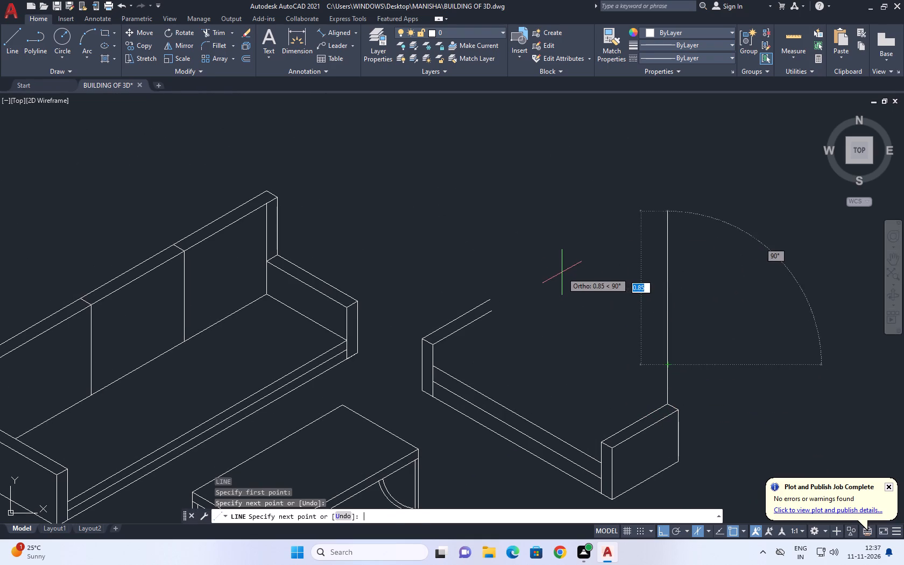
{"action": "scroll", "coordinate": [502, 271], "scroll_direction": "up", "scroll_amount": 1}
{"action": "left_click", "coordinate": [495, 256]}
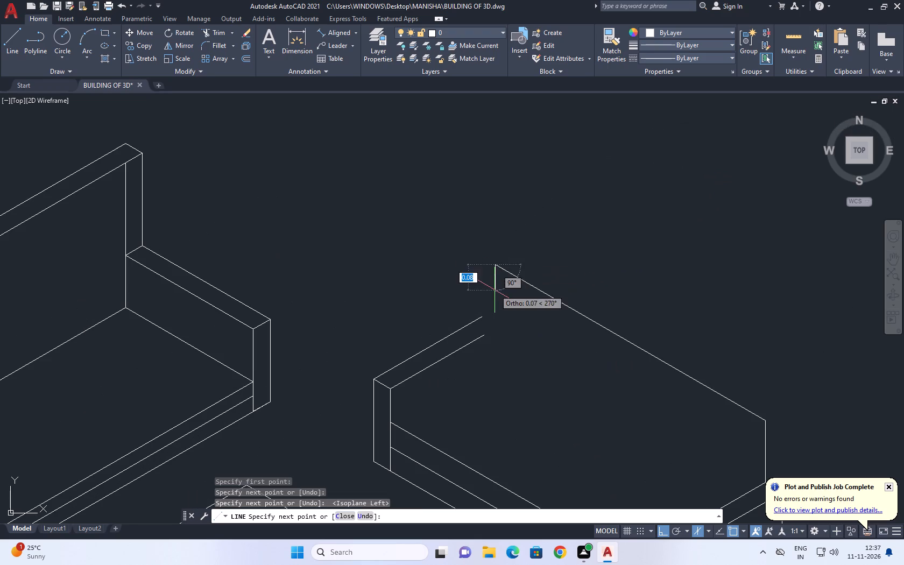
{"action": "key", "text": "space"}
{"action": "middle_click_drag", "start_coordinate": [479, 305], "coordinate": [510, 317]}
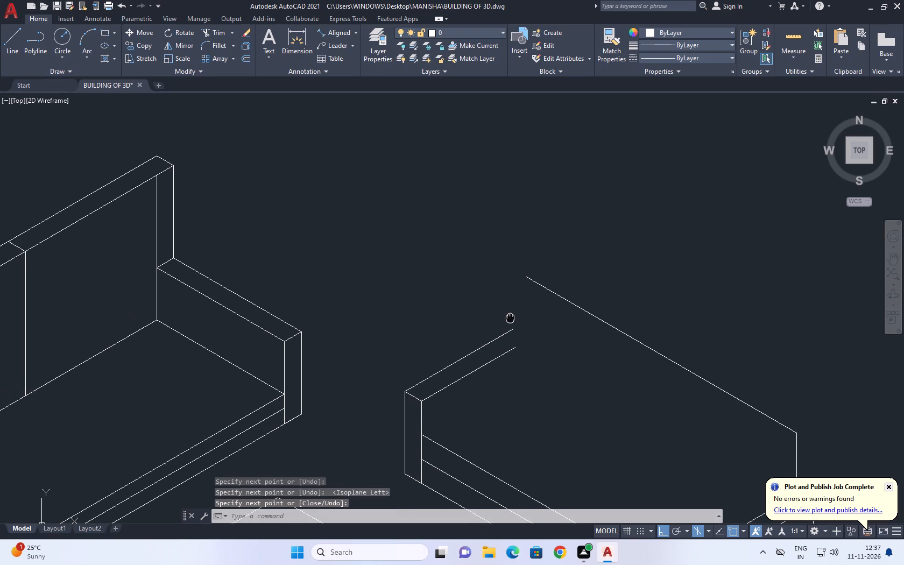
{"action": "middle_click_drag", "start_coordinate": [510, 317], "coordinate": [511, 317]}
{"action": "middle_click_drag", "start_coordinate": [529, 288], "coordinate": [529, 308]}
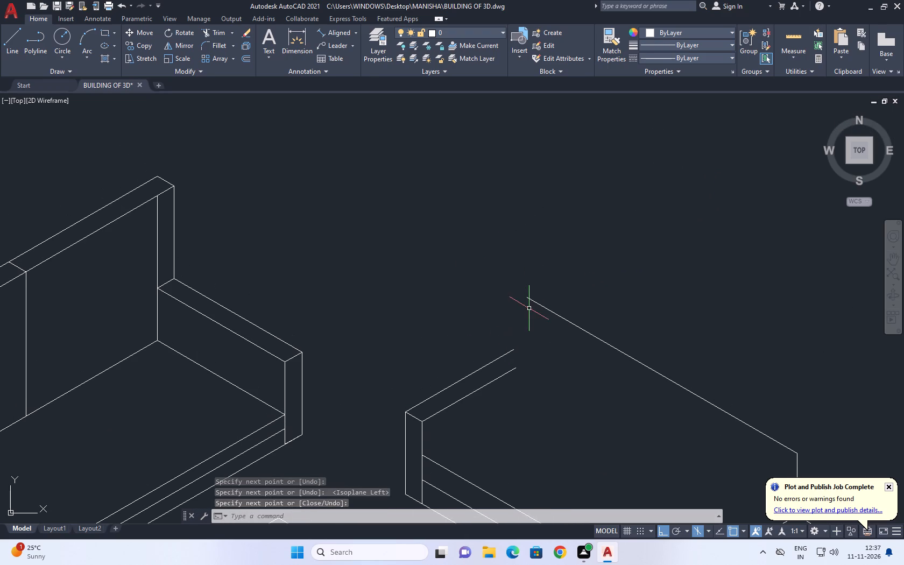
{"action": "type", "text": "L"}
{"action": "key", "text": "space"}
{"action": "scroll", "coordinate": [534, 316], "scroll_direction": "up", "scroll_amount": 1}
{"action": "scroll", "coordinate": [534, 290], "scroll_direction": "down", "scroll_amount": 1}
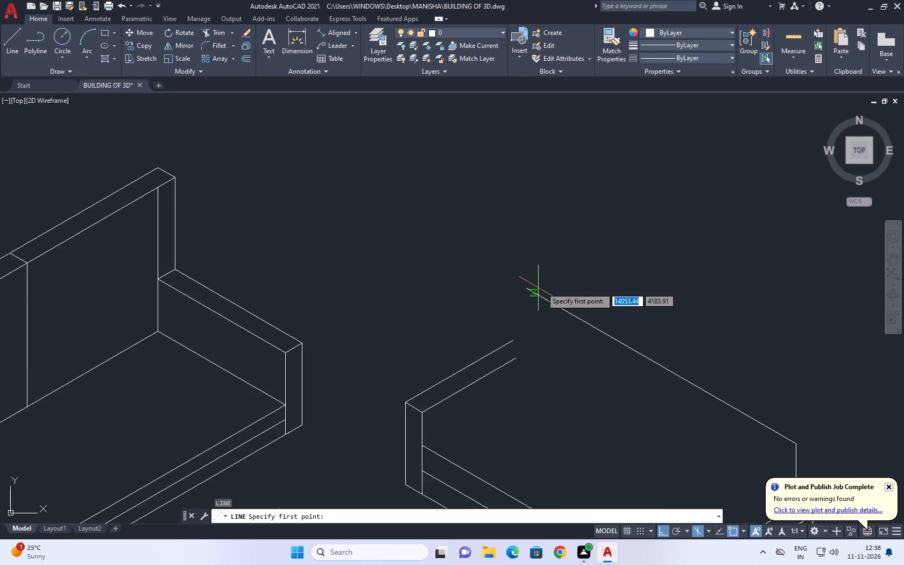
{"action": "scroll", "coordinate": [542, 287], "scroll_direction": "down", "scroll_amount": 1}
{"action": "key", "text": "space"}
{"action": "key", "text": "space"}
Copy the long slanted backrest edge about 0.06 at 210° on the top isoplane to make a parallel front edge.
{"action": "left_click_drag", "start_coordinate": [617, 324], "coordinate": [611, 329]}
{"action": "left_click", "coordinate": [576, 339]}
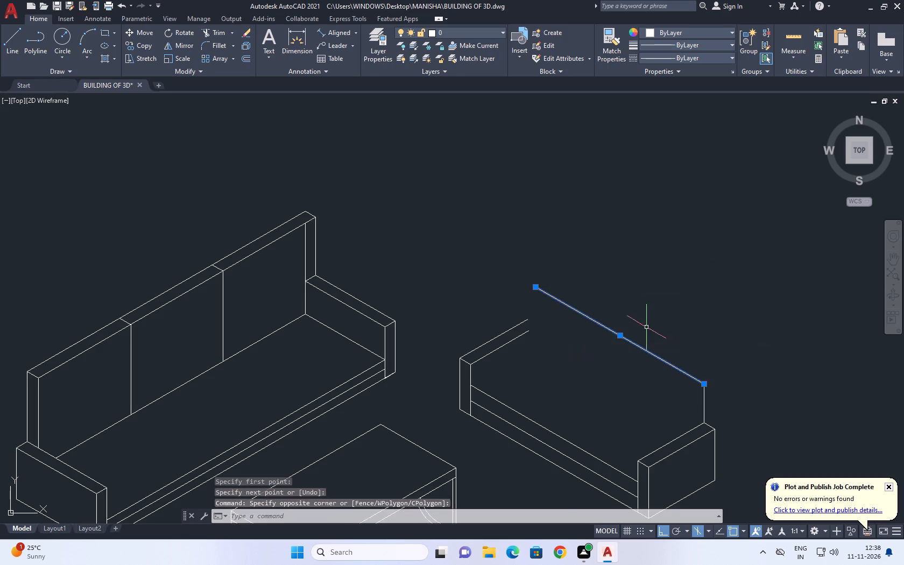
{"action": "middle_click_drag", "start_coordinate": [688, 310], "coordinate": [634, 320]}
{"action": "key", "text": "c"}
{"action": "key", "text": "o"}
{"action": "key", "text": "space"}
{"action": "scroll", "coordinate": [654, 393], "scroll_direction": "up", "scroll_amount": 1}
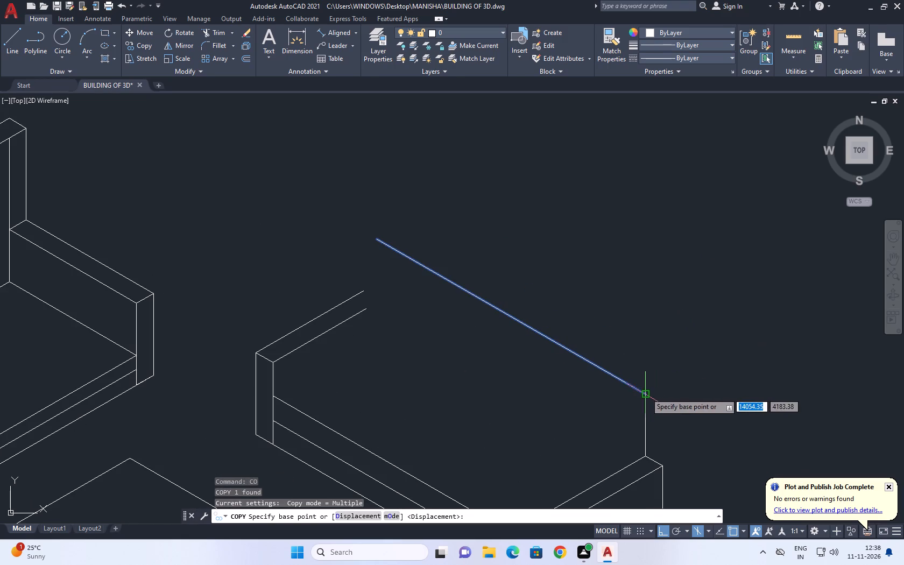
{"action": "left_click", "coordinate": [643, 394]}
{"action": "key", "text": "F5"}
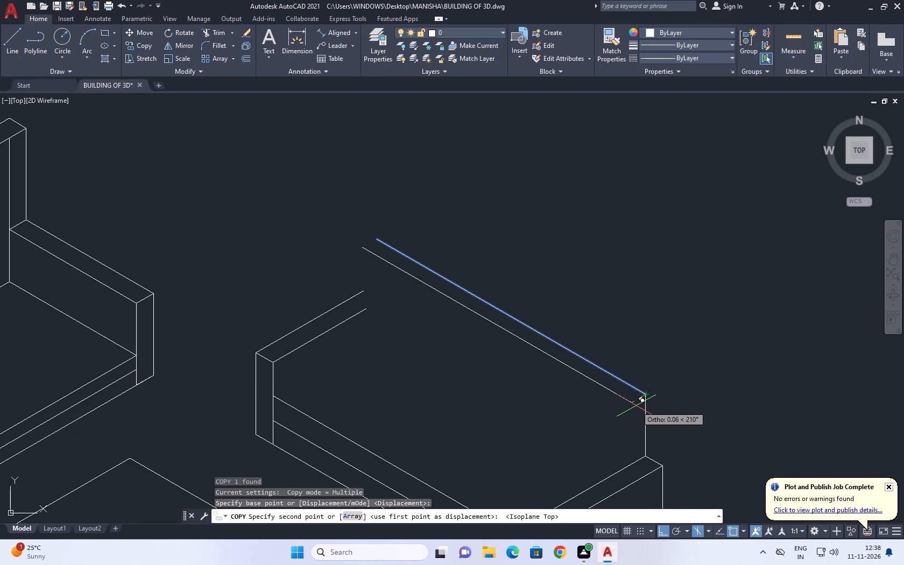
{"action": "left_click", "coordinate": [637, 406]}
{"action": "key", "text": "space"}
Draw a vertical line on the right isoplane down from the copied edge's upper end, past both edges of the first armrest.
{"action": "middle_click_drag", "start_coordinate": [379, 279], "coordinate": [443, 296]}
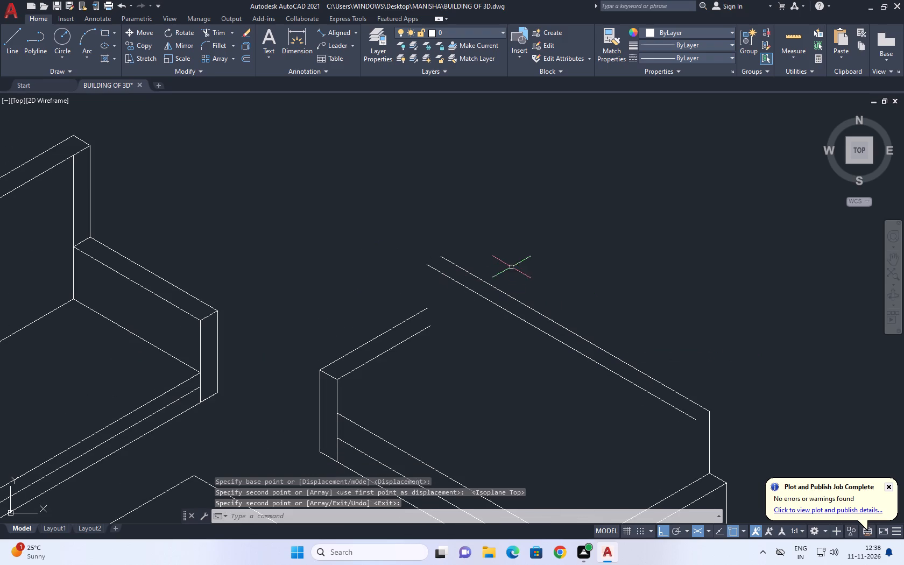
{"action": "key", "text": "l"}
{"action": "key", "text": "space"}
{"action": "left_click", "coordinate": [427, 263]}
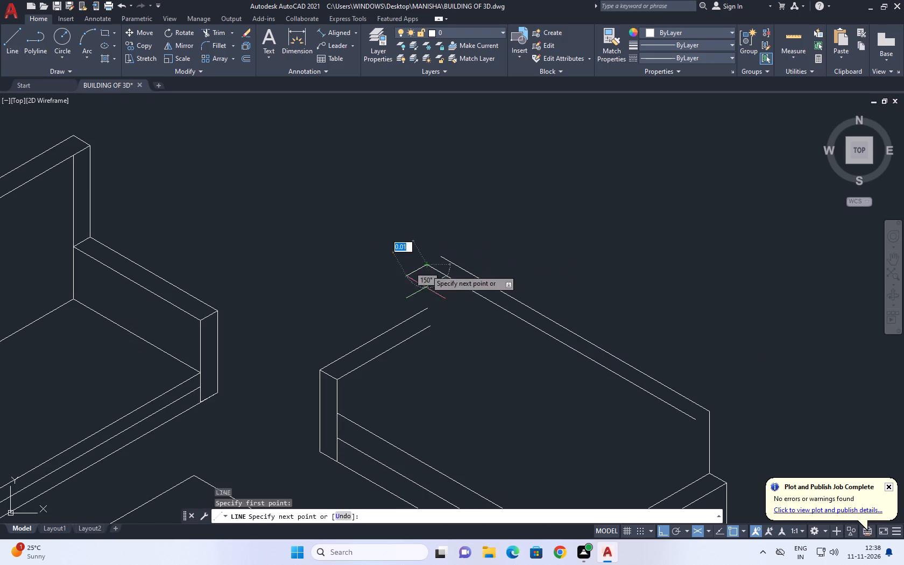
{"action": "key", "text": "F5"}
{"action": "left_click", "coordinate": [432, 380]}
{"action": "key", "text": "Escape"}
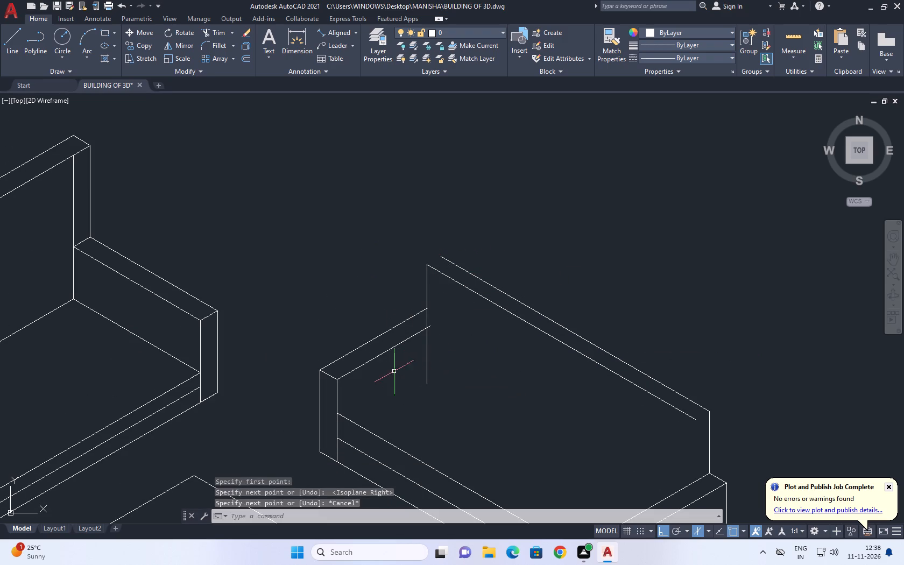
Join the upper ends of the two parallel backrest edges with a short 30° line.
{"action": "scroll", "coordinate": [437, 287], "scroll_direction": "up", "scroll_amount": 1}
{"action": "middle_click_drag", "start_coordinate": [499, 267], "coordinate": [478, 273]}
{"action": "key", "text": "l"}
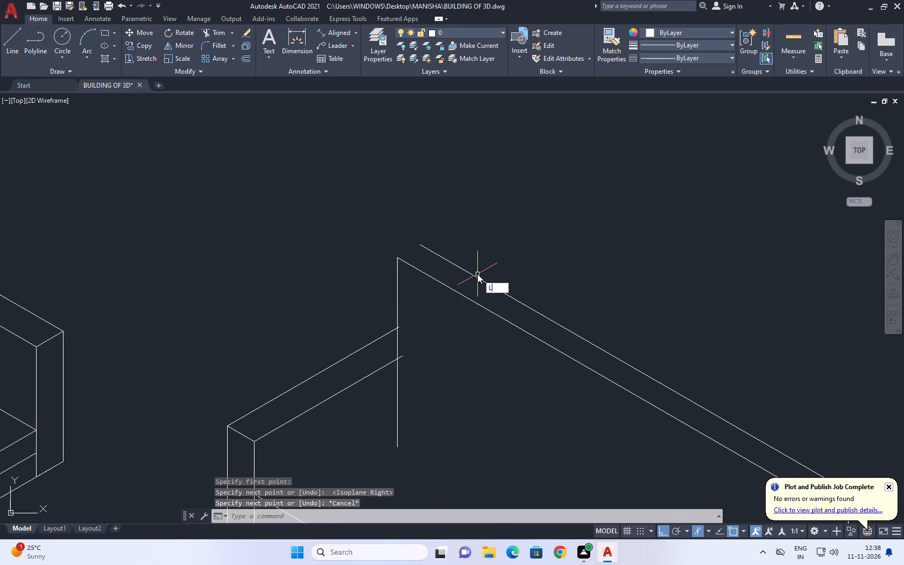
{"action": "key", "text": "space"}
{"action": "left_click", "coordinate": [400, 258]}
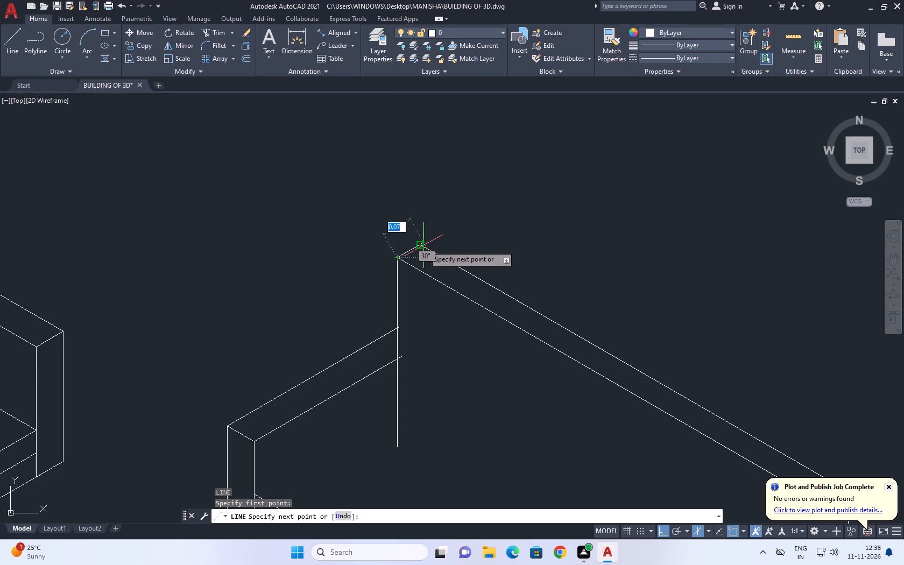
{"action": "left_click", "coordinate": [422, 245]}
{"action": "key", "text": "Escape"}
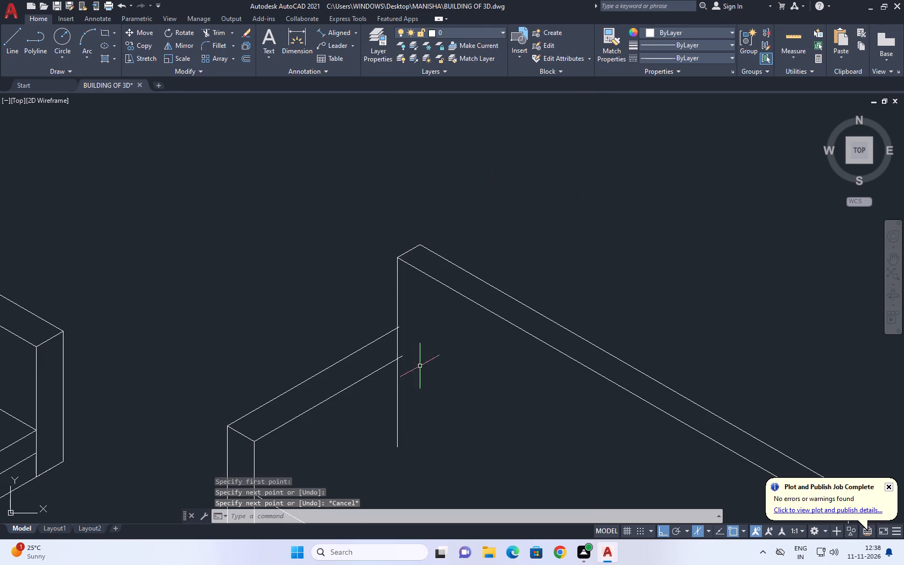
Trim the ends of the first armrest's two top edges that stick out past the backrest's vertical line.
{"action": "middle_click_drag", "start_coordinate": [448, 342], "coordinate": [462, 314]}
{"action": "key", "text": "t"}
{"action": "key", "text": "r"}
{"action": "key", "text": "space"}
{"action": "scroll", "coordinate": [423, 329], "scroll_direction": "up", "scroll_amount": 4}
{"action": "left_click", "coordinate": [397, 334]}
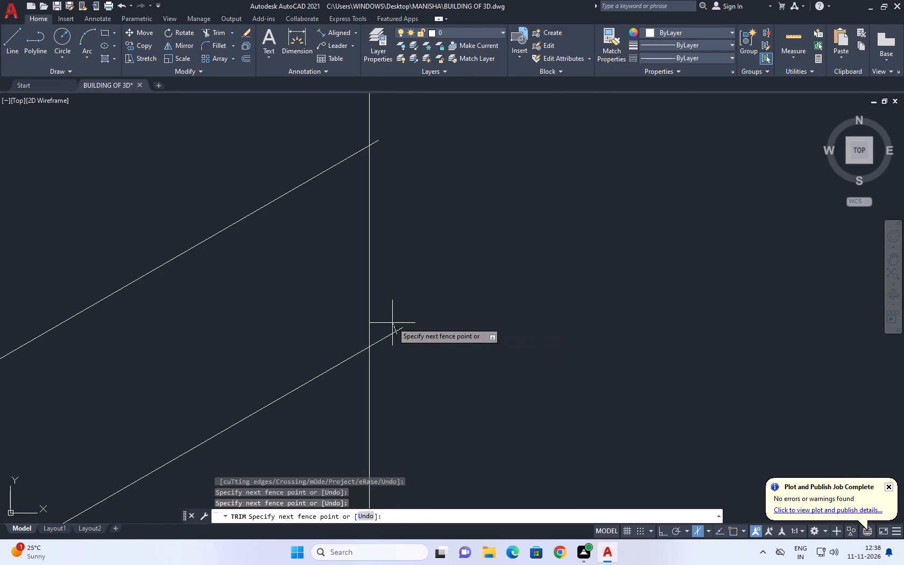
{"action": "left_click", "coordinate": [392, 322]}
{"action": "scroll", "coordinate": [373, 157], "scroll_direction": "up", "scroll_amount": 2}
{"action": "left_click", "coordinate": [373, 130]}
{"action": "scroll", "coordinate": [400, 207], "scroll_direction": "down", "scroll_amount": 6}
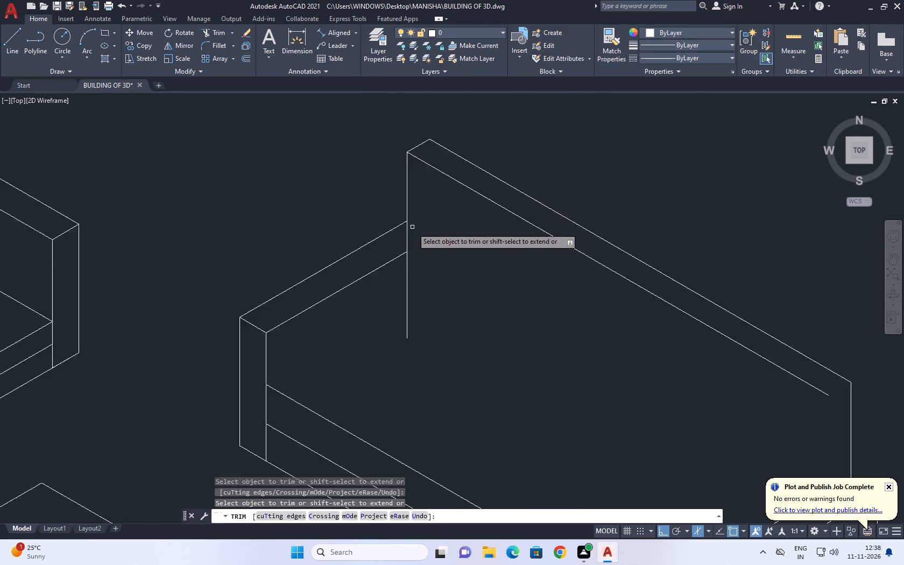
{"action": "scroll", "coordinate": [412, 228], "scroll_direction": "down", "scroll_amount": 4}
{"action": "key", "text": "Escape"}
Draw a vertical line down from the lower end of the backrest's front top edge, past the lower armrest's rear top edge.
{"action": "scroll", "coordinate": [437, 281], "scroll_direction": "up", "scroll_amount": 2}
{"action": "middle_click_drag", "start_coordinate": [592, 266], "coordinate": [596, 280]}
{"action": "scroll", "coordinate": [613, 310], "scroll_direction": "up", "scroll_amount": 1}
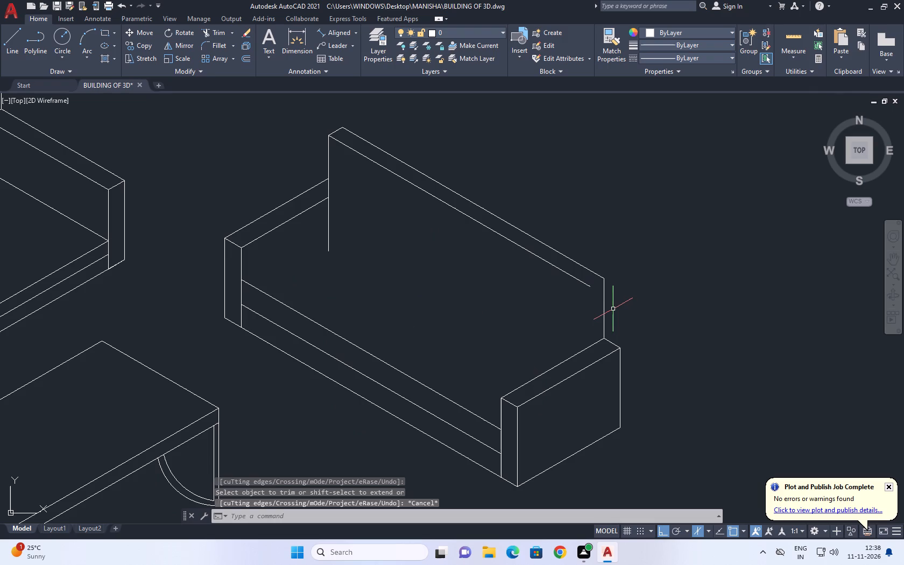
{"action": "key", "text": "l"}
{"action": "key", "text": "space"}
{"action": "scroll", "coordinate": [594, 292], "scroll_direction": "up", "scroll_amount": 1}
{"action": "left_click", "coordinate": [588, 280]}
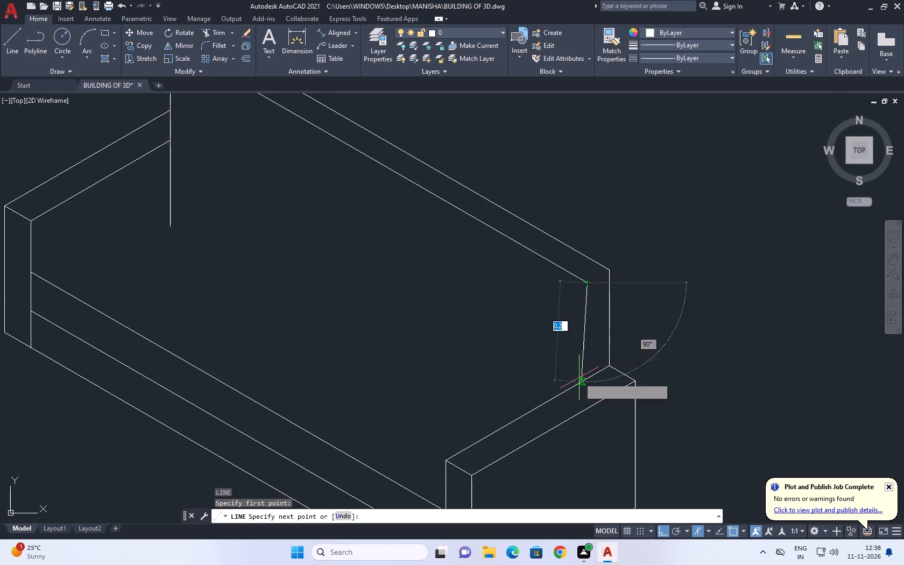
{"action": "scroll", "coordinate": [577, 391], "scroll_direction": "up", "scroll_amount": 2}
{"action": "left_click", "coordinate": [607, 390]}
{"action": "key", "text": "space"}
Trim the part of the new vertical line that extends below the lower armrest's rear top edge.
{"action": "middle_click_drag", "start_coordinate": [582, 260], "coordinate": [582, 281]}
{"action": "type", "text": "TR"}
{"action": "key", "text": "space"}
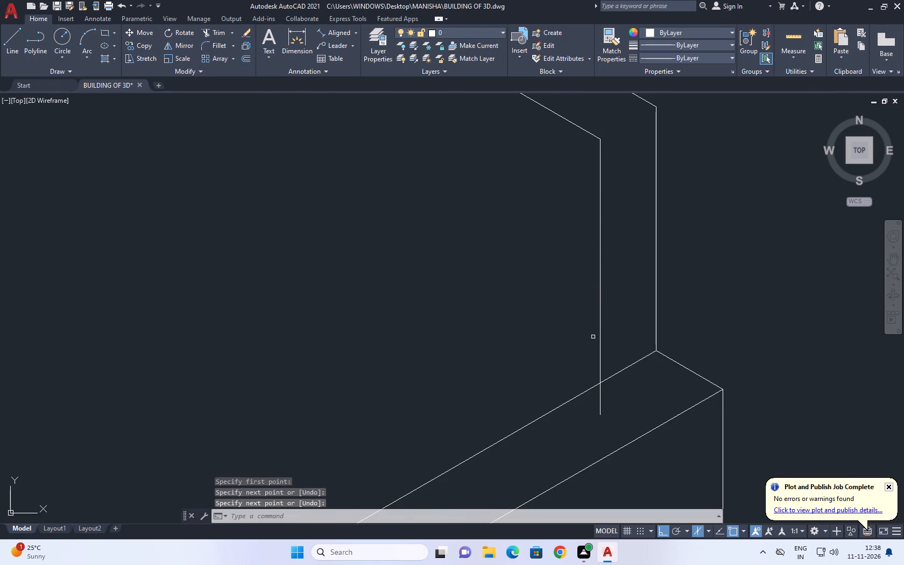
{"action": "left_click", "coordinate": [609, 391]}
{"action": "left_click", "coordinate": [580, 405]}
{"action": "key", "text": "space"}
Join the lower ends of the two parallel backrest edges with a short 30° line.
{"action": "scroll", "coordinate": [626, 238], "scroll_direction": "down", "scroll_amount": 2}
{"action": "middle_click_drag", "start_coordinate": [676, 229], "coordinate": [647, 289]}
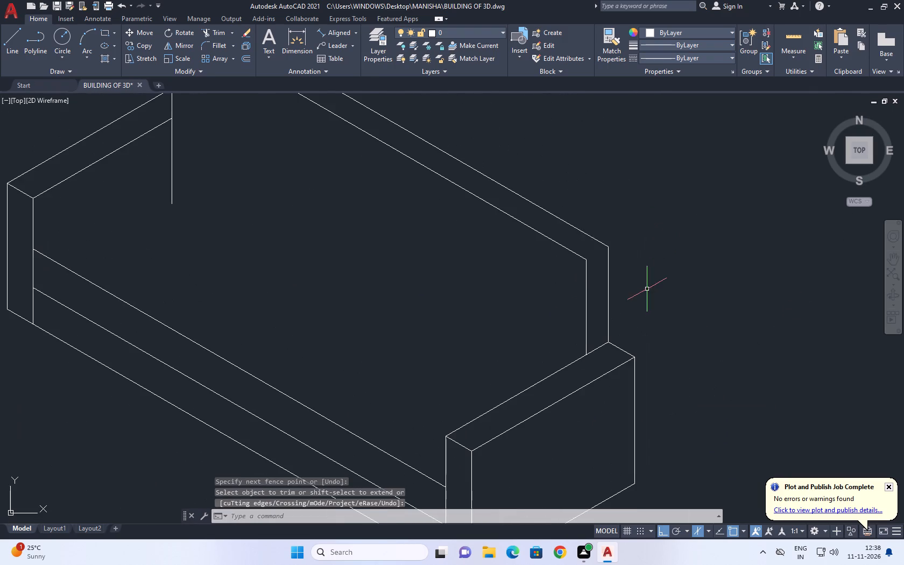
{"action": "key", "text": "l"}
{"action": "key", "text": "space"}
{"action": "left_click", "coordinate": [588, 259]}
{"action": "left_click", "coordinate": [605, 244]}
{"action": "key", "text": "space"}
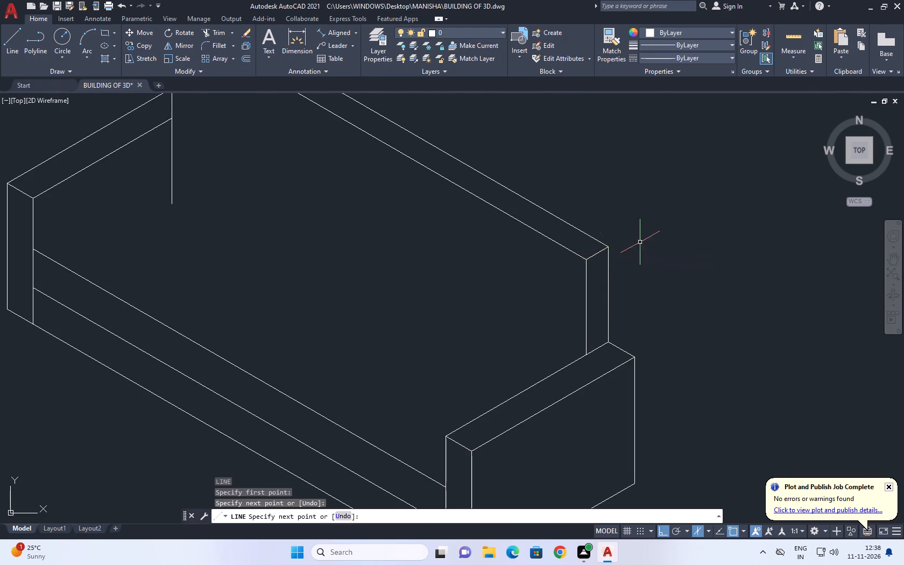
Trim the part of the backrest's upper vertical line that hangs below the first armrest's front top edge.
{"action": "scroll", "coordinate": [640, 239], "scroll_direction": "down", "scroll_amount": 2}
{"action": "middle_click_drag", "start_coordinate": [529, 221], "coordinate": [557, 266]}
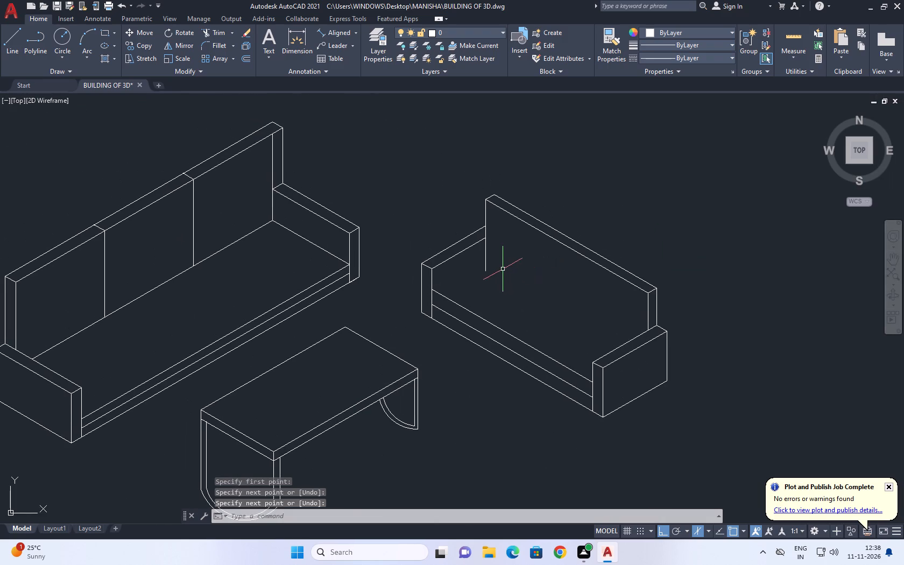
{"action": "key", "text": "t"}
{"action": "key", "text": "r"}
{"action": "key", "text": "space"}
{"action": "left_click", "coordinate": [481, 253]}
{"action": "left_click", "coordinate": [511, 249]}
{"action": "key", "text": "space"}
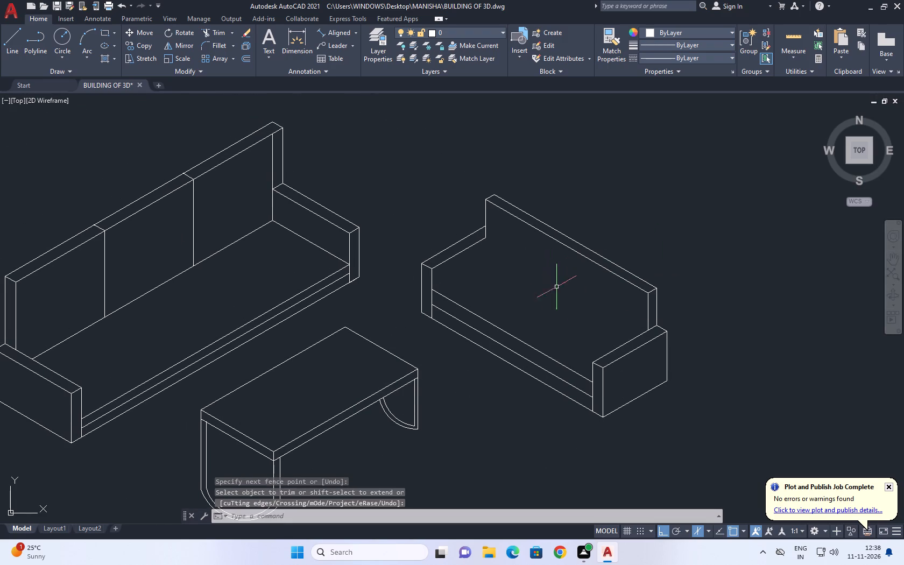
Draw a 30° line from the seat's front corner at the first armrest back past the end of the backrest.
{"action": "middle_click_drag", "start_coordinate": [589, 314], "coordinate": [619, 326]}
{"action": "scroll", "coordinate": [598, 319], "scroll_direction": "down", "scroll_amount": 1}
{"action": "key", "text": "l"}
{"action": "key", "text": "space"}
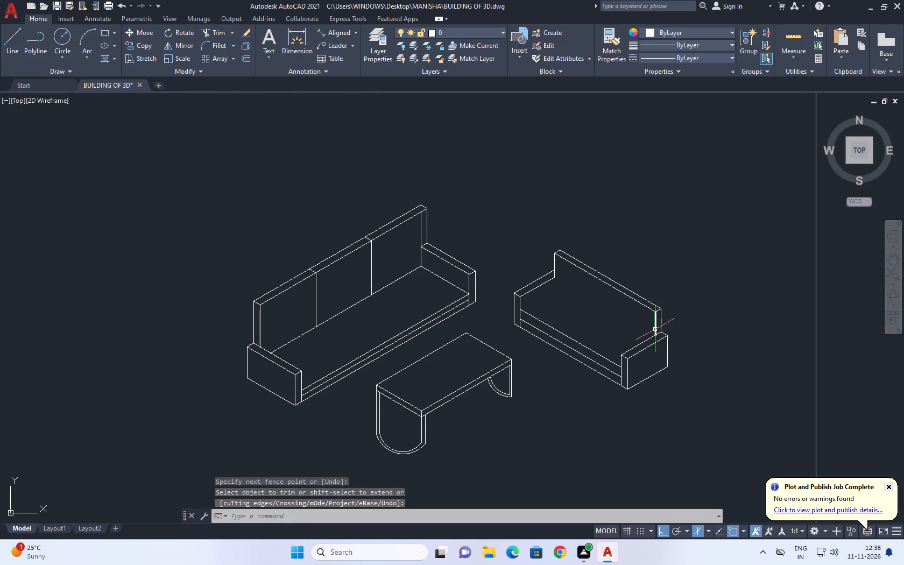
{"action": "type", "text": "L"}
{"action": "key", "text": "space"}
{"action": "middle_click_drag", "start_coordinate": [550, 281], "coordinate": [571, 293]}
{"action": "scroll", "coordinate": [527, 329], "scroll_direction": "up", "scroll_amount": 1}
{"action": "left_click", "coordinate": [550, 316]}
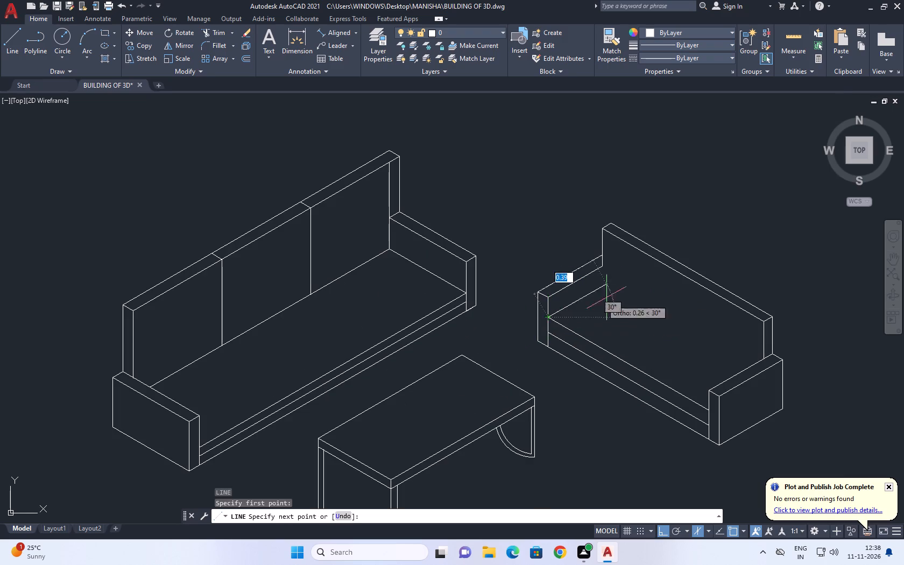
{"action": "scroll", "coordinate": [625, 283], "scroll_direction": "up", "scroll_amount": 2}
{"action": "left_click", "coordinate": [616, 276]}
{"action": "key", "text": "space"}
Extend the backrest's upper vertical edge down to the new seat side line.
{"action": "type", "text": "EX"}
{"action": "key", "text": "space"}
{"action": "left_click", "coordinate": [563, 229]}
{"action": "key", "text": "space"}
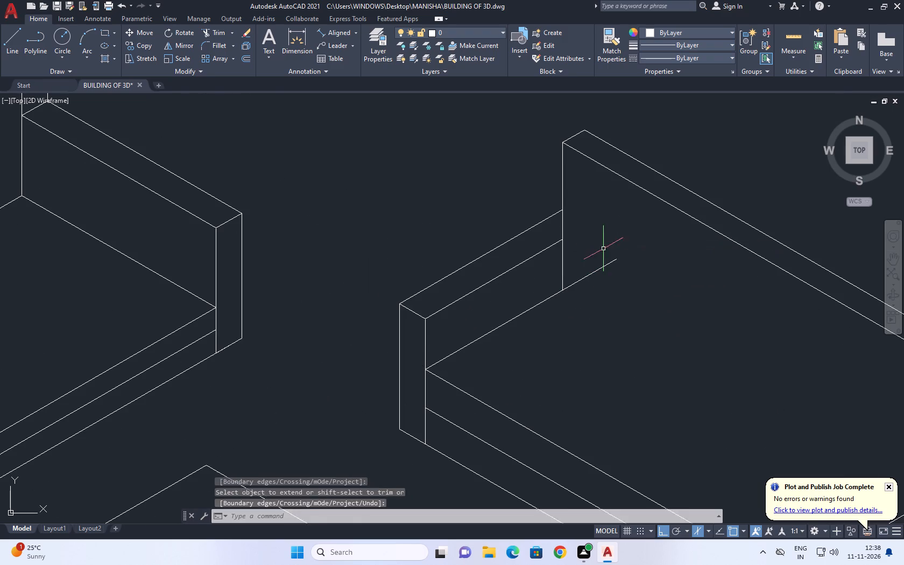
Trim the part of the seat side line that runs past the backrest's vertical edge.
{"action": "scroll", "coordinate": [601, 253], "scroll_direction": "down", "scroll_amount": 2}
{"action": "middle_click", "coordinate": [627, 262]}
{"action": "type", "text": "TR"}
{"action": "key", "text": "space"}
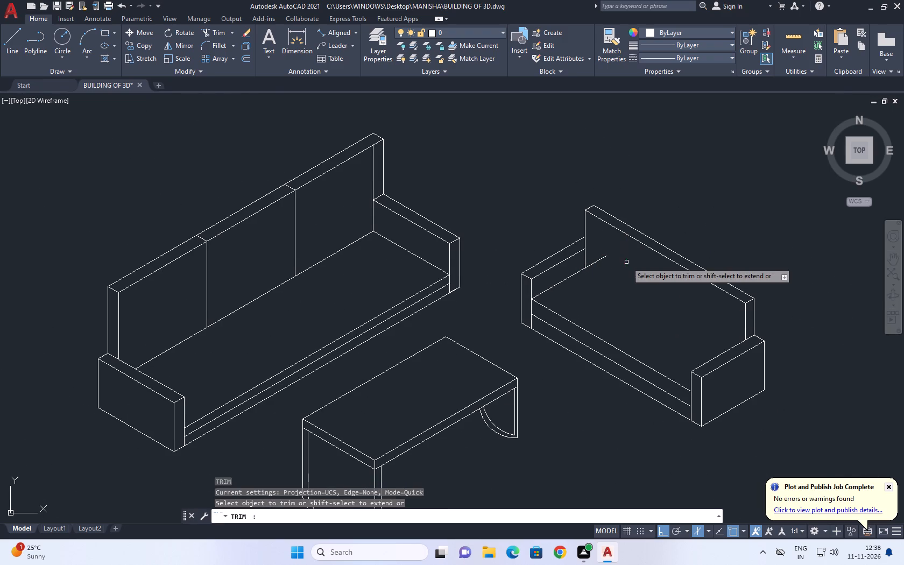
{"action": "scroll", "coordinate": [626, 262], "scroll_direction": "up", "scroll_amount": 3}
{"action": "left_click", "coordinate": [509, 228]}
{"action": "left_click", "coordinate": [535, 319]}
{"action": "scroll", "coordinate": [481, 236], "scroll_direction": "down", "scroll_amount": 4}
{"action": "key", "text": "space"}
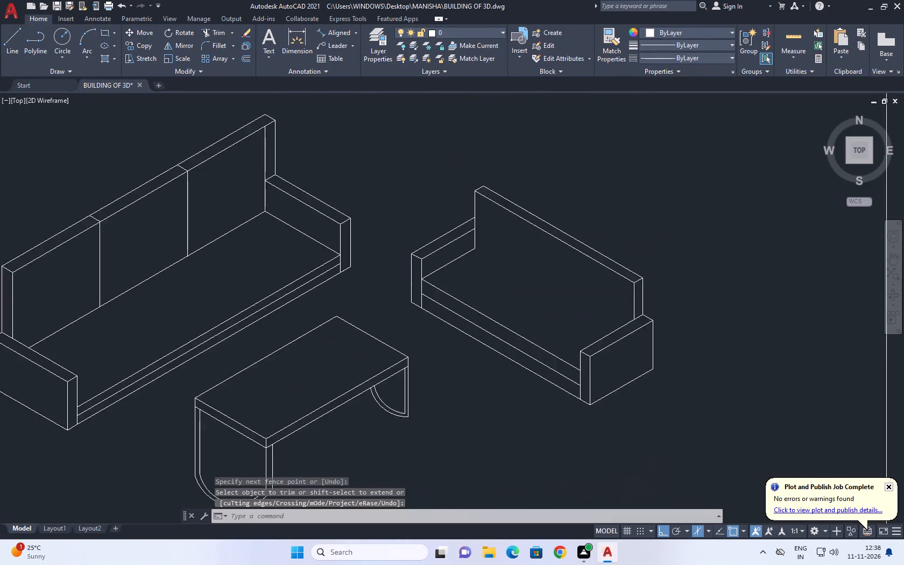
Draw the seat's rear edge at 330° from the backrest's lower corner, running past the lower armrest's inner top edge.
{"action": "middle_click_drag", "start_coordinate": [560, 288], "coordinate": [542, 287]}
{"action": "key", "text": "l"}
{"action": "key", "text": "space"}
{"action": "scroll", "coordinate": [475, 221], "scroll_direction": "up", "scroll_amount": 1}
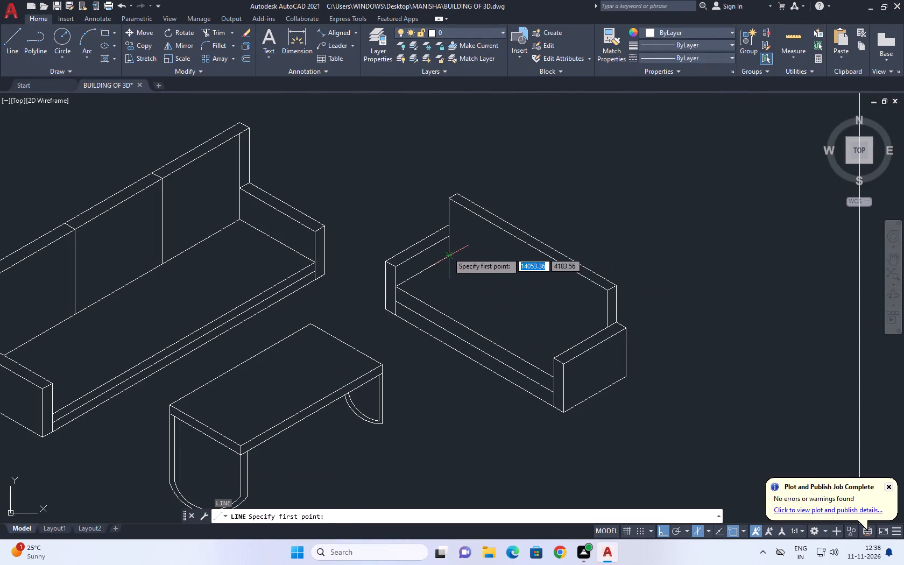
{"action": "left_click", "coordinate": [448, 252]}
{"action": "key", "text": "F5"}
{"action": "scroll", "coordinate": [576, 322], "scroll_direction": "up", "scroll_amount": 2}
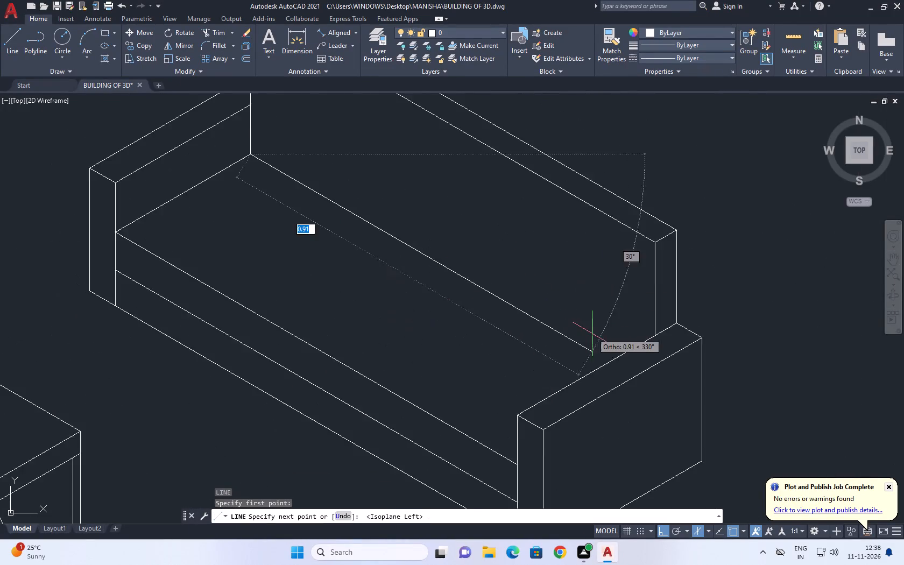
{"action": "scroll", "coordinate": [592, 334], "scroll_direction": "up", "scroll_amount": 1}
{"action": "left_click", "coordinate": [645, 383]}
{"action": "key", "text": "space"}
Trim the end of the seat's rear edge that overlaps the lower armrest's top.
{"action": "key", "text": "t"}
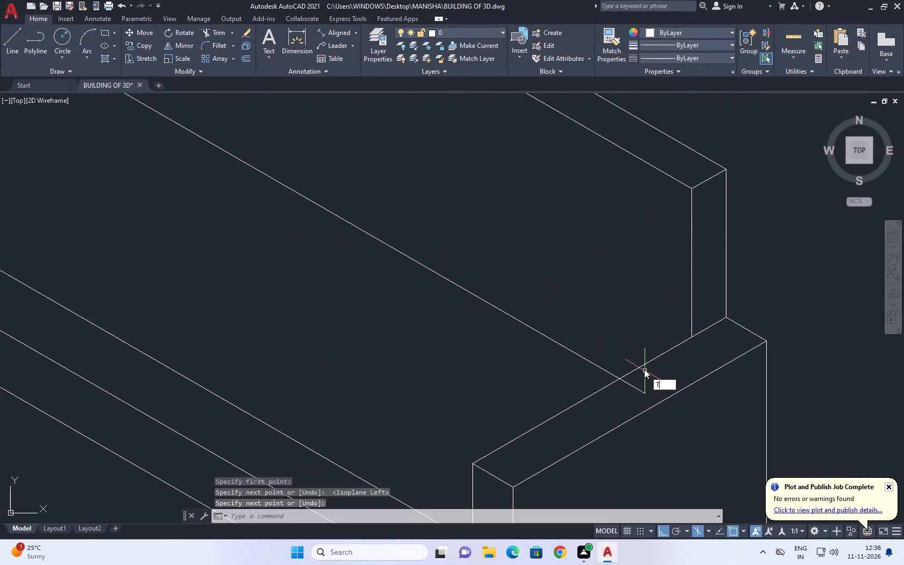
{"action": "type", "text": "R"}
{"action": "key", "text": "space"}
{"action": "left_click", "coordinate": [638, 381]}
{"action": "left_click", "coordinate": [626, 391]}
{"action": "scroll", "coordinate": [605, 327], "scroll_direction": "down", "scroll_amount": 3}
{"action": "key", "text": "space"}
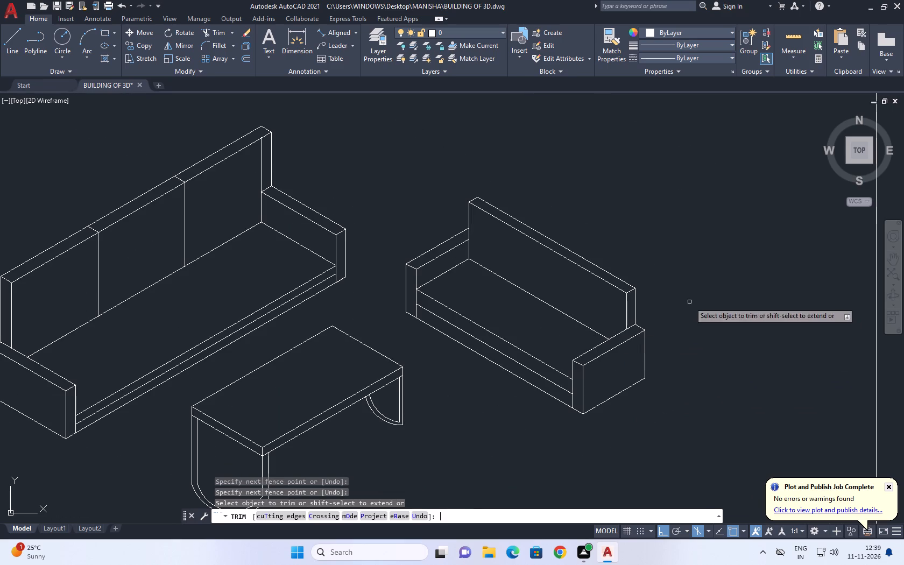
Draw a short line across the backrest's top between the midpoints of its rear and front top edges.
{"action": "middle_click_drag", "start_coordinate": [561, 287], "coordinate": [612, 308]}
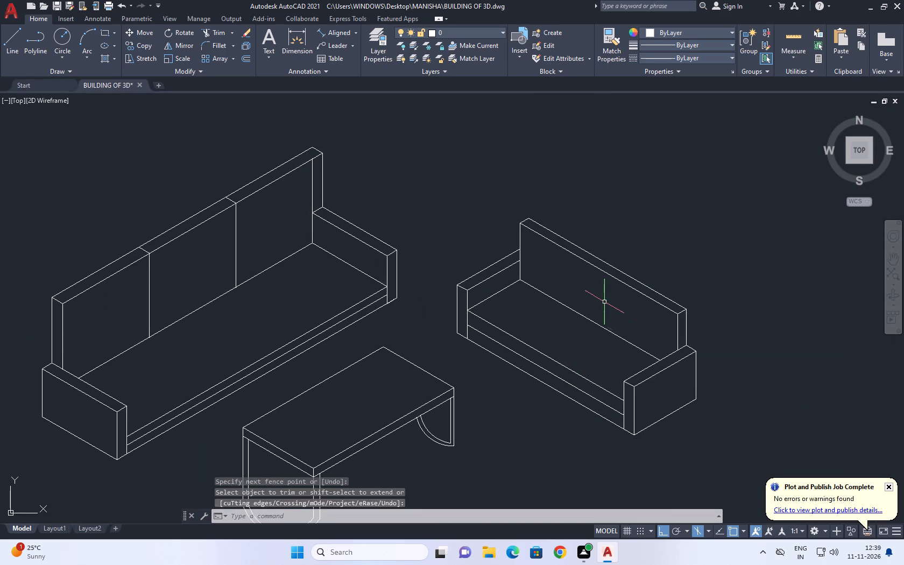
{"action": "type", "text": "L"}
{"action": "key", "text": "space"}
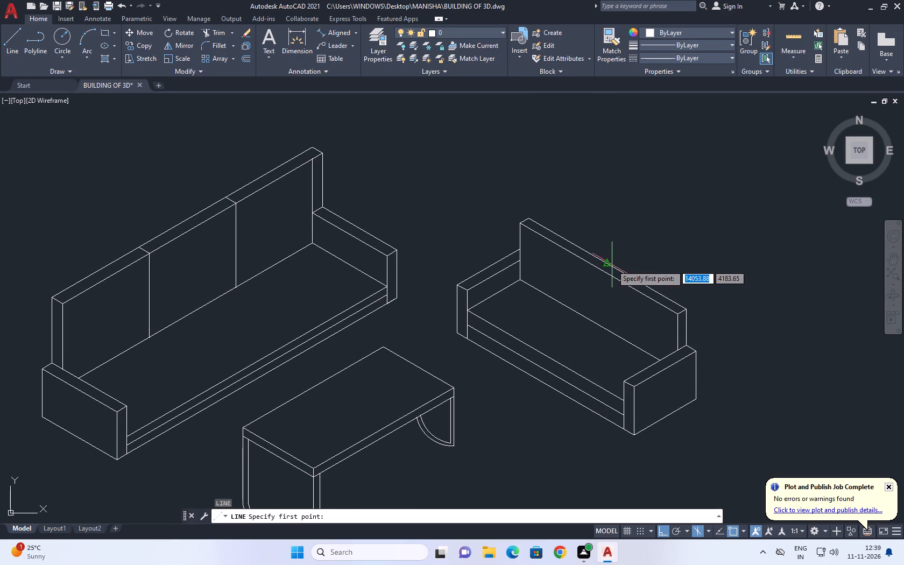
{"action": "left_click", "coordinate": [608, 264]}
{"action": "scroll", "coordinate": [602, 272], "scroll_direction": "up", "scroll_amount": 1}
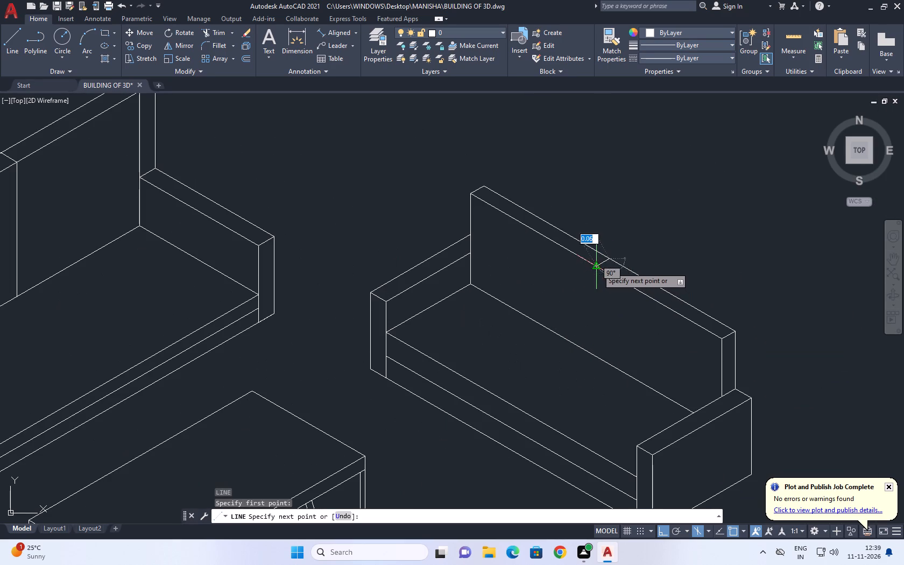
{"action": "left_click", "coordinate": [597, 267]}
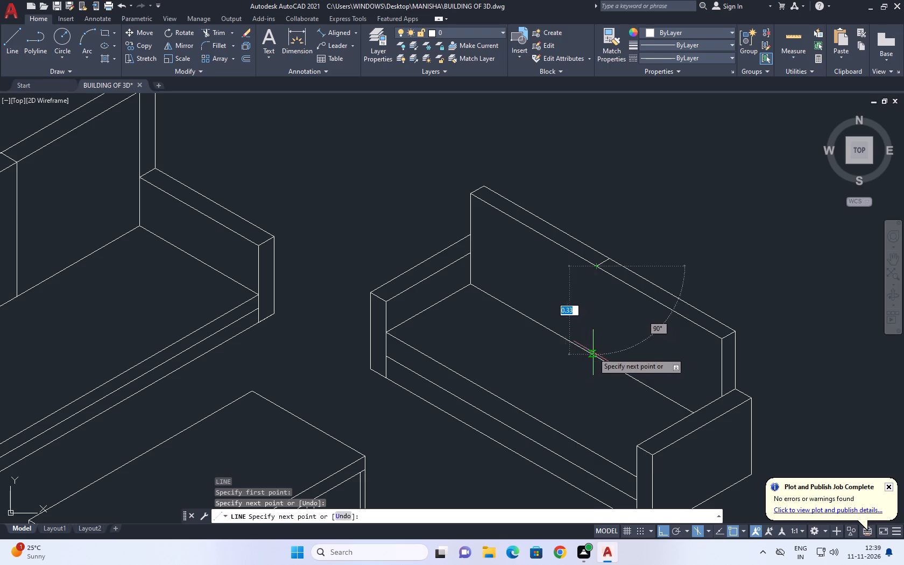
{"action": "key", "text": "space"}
Draw a vertical line up from the midpoint of the seat's rear edge, past the top of the backrest.
{"action": "key", "text": "space"}
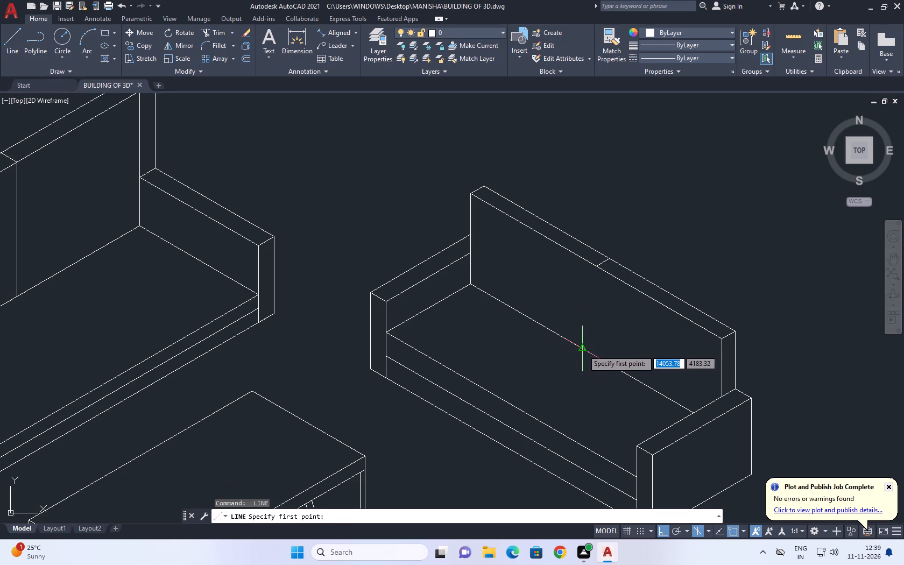
{"action": "left_click", "coordinate": [583, 350]}
{"action": "left_click", "coordinate": [616, 225]}
{"action": "key", "text": "space"}
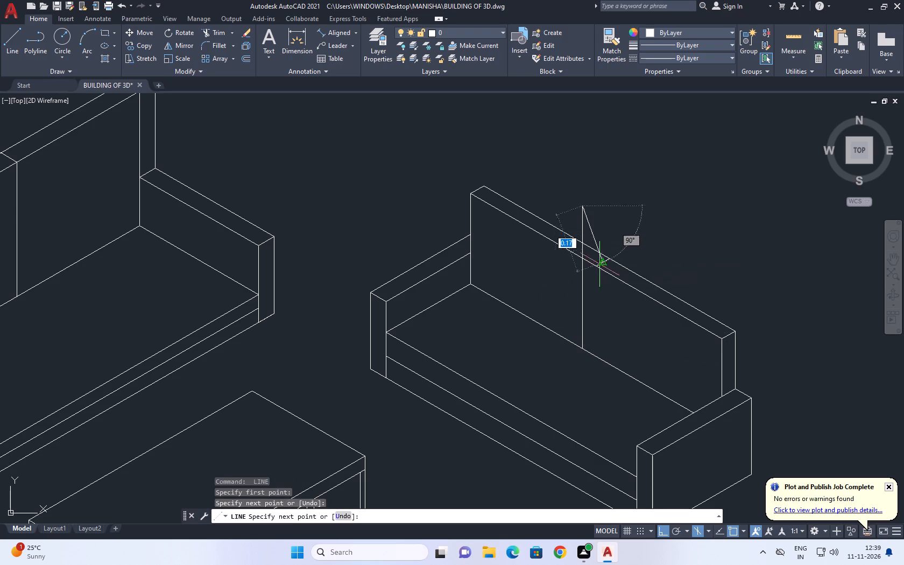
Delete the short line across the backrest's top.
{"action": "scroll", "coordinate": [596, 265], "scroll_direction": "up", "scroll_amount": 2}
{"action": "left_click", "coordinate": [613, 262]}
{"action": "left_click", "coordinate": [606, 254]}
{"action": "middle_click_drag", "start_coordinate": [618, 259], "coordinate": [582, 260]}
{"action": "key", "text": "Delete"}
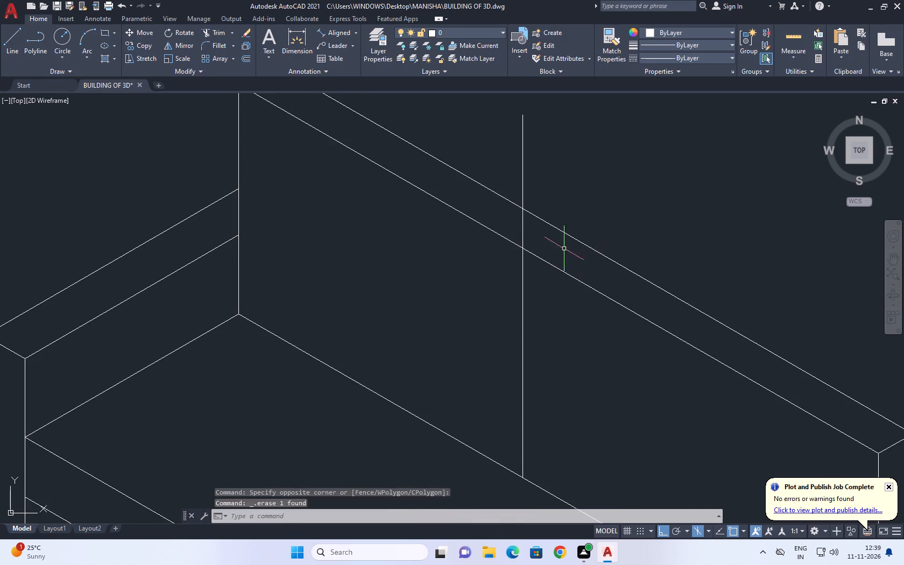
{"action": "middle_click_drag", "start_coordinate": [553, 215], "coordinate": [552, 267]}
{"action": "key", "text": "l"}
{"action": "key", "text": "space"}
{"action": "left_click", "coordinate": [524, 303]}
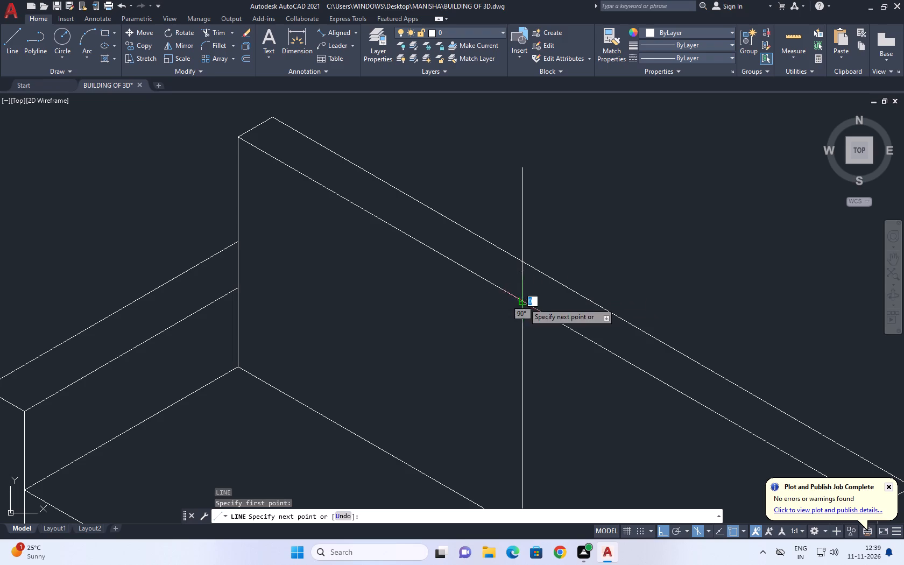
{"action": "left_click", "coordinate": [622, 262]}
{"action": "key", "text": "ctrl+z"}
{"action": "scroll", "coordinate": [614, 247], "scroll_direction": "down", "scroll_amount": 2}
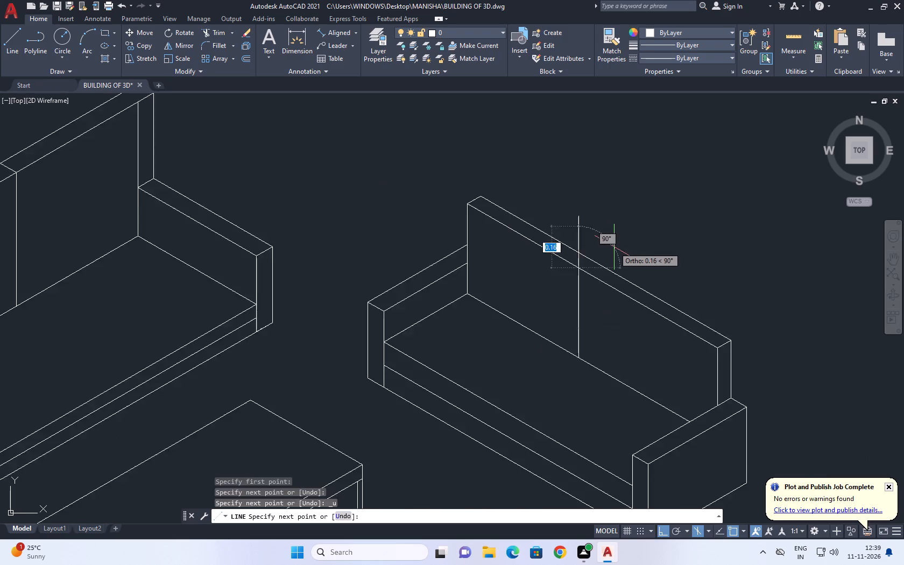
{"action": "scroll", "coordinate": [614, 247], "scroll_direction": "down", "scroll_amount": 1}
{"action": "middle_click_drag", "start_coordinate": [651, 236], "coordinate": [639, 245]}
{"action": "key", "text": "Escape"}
Move the vertical divider line along the backrest to the midpoint of its front top edge.
{"action": "scroll", "coordinate": [589, 292], "scroll_direction": "up", "scroll_amount": 1}
{"action": "left_click", "coordinate": [589, 292]}
{"action": "left_click", "coordinate": [570, 280]}
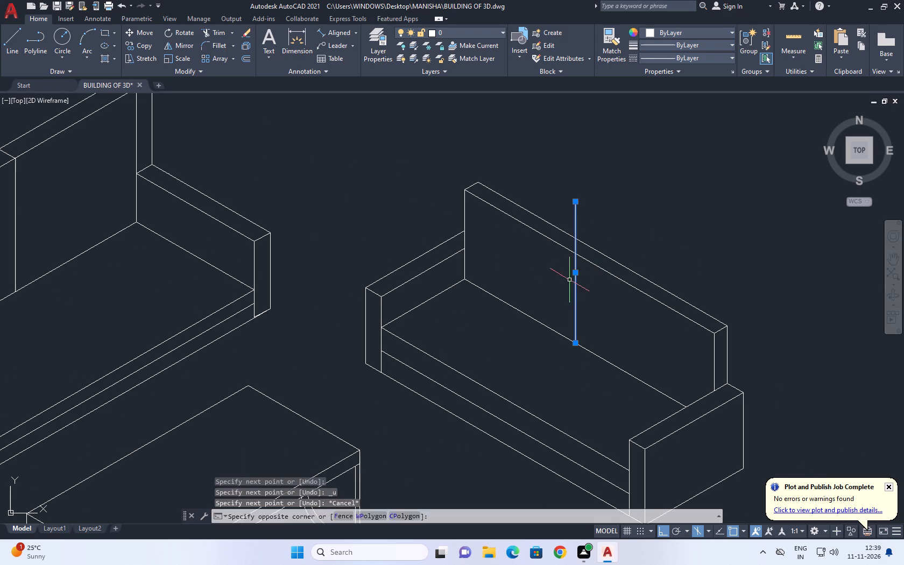
{"action": "key", "text": "m"}
{"action": "key", "text": "space"}
{"action": "left_click", "coordinate": [572, 252]}
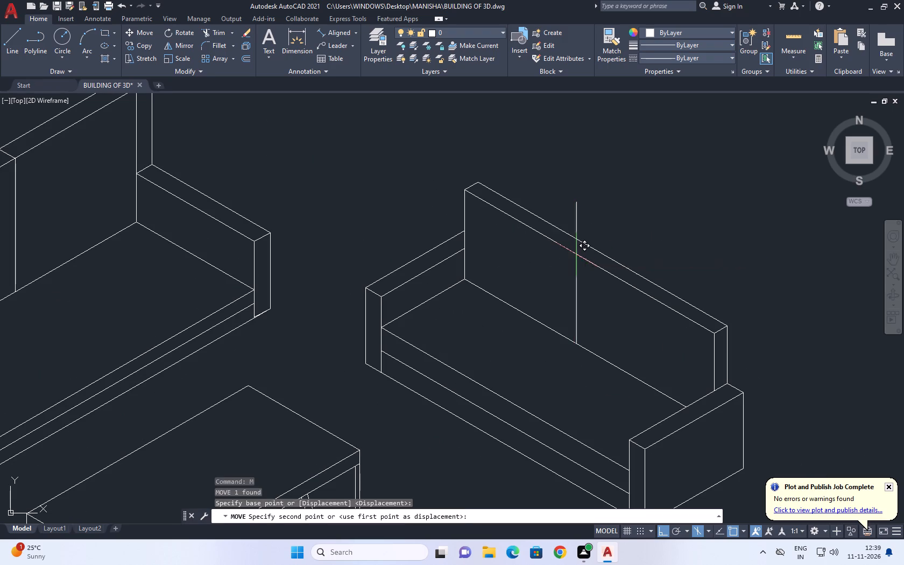
{"action": "left_click", "coordinate": [588, 261]}
{"action": "middle_click_drag", "start_coordinate": [651, 244], "coordinate": [632, 244]}
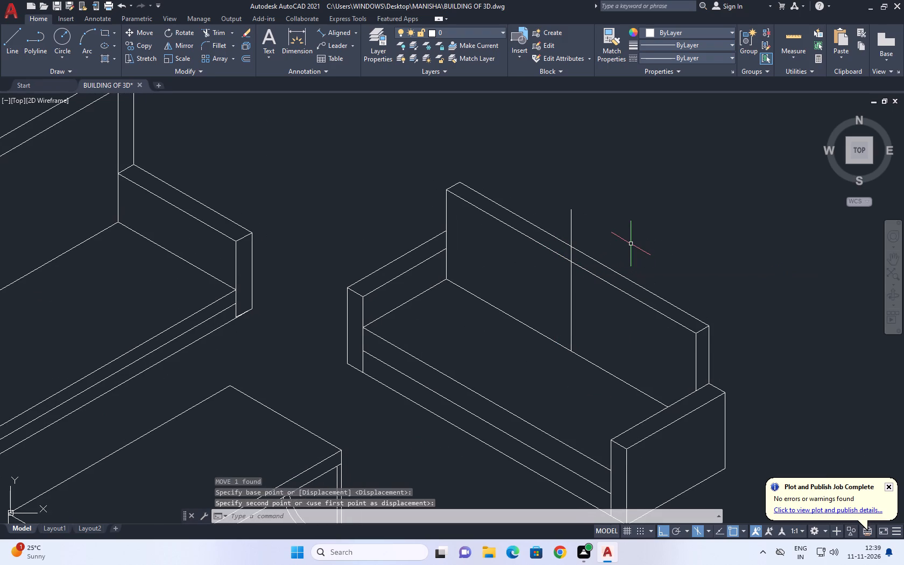
Draw a 30° line from the divider's crossing with the front top edge, past the backrest's rear top edge.
{"action": "key", "text": "l"}
{"action": "key", "text": "space"}
{"action": "scroll", "coordinate": [575, 248], "scroll_direction": "up", "scroll_amount": 1}
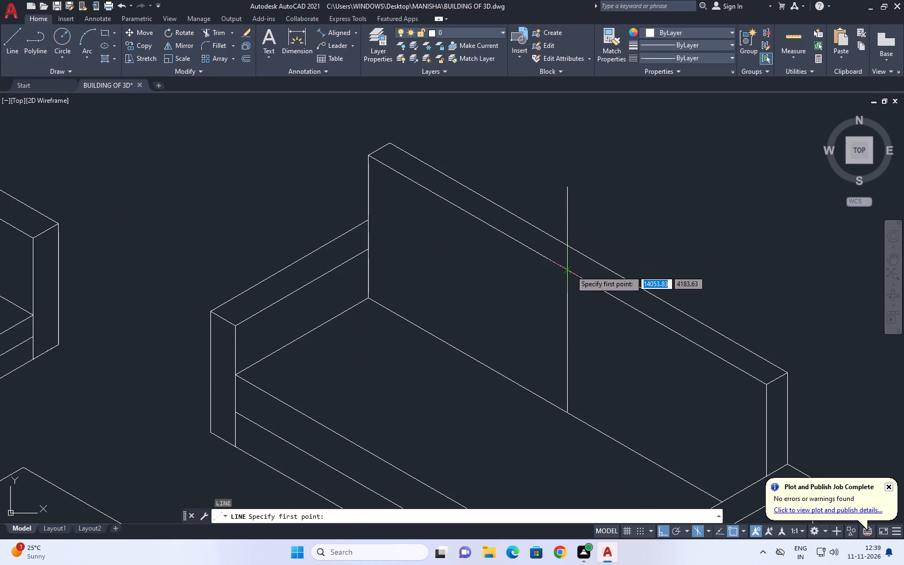
{"action": "left_click", "coordinate": [570, 270]}
{"action": "key", "text": "F5"}
{"action": "left_click", "coordinate": [632, 245]}
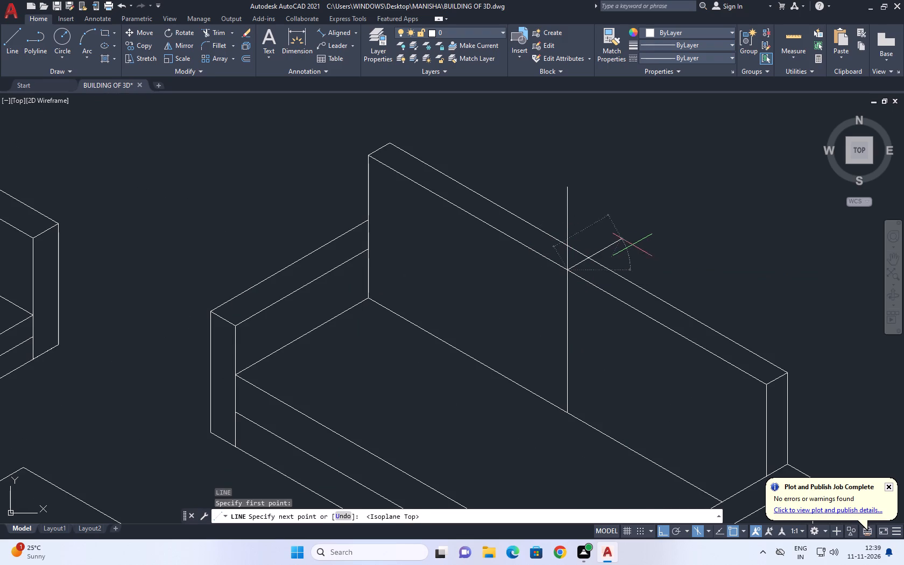
{"action": "key", "text": "space"}
Trim the divider above the backrest's front top edge and the 30° line beyond its rear top edge.
{"action": "type", "text": "TR"}
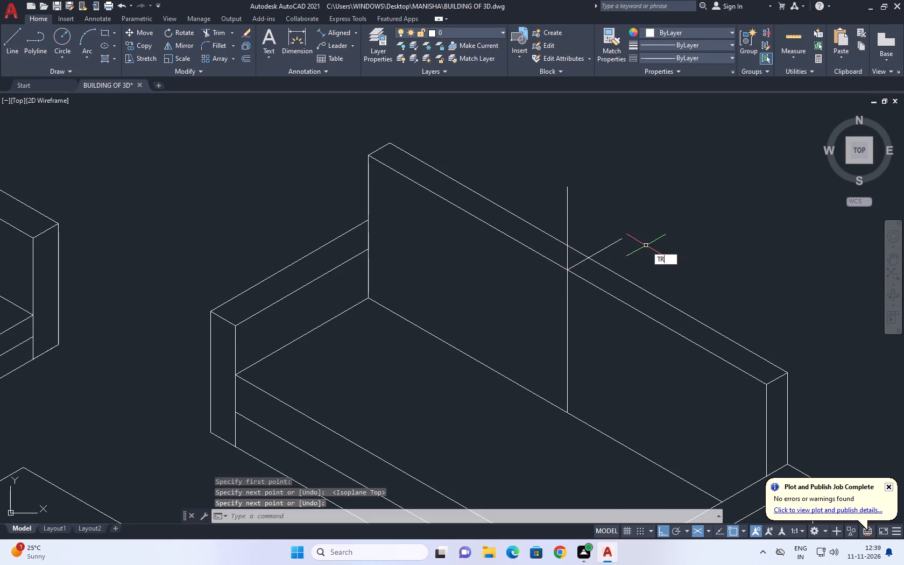
{"action": "key", "text": "space"}
{"action": "left_click", "coordinate": [571, 256]}
{"action": "left_click", "coordinate": [564, 255]}
{"action": "left_click", "coordinate": [577, 234]}
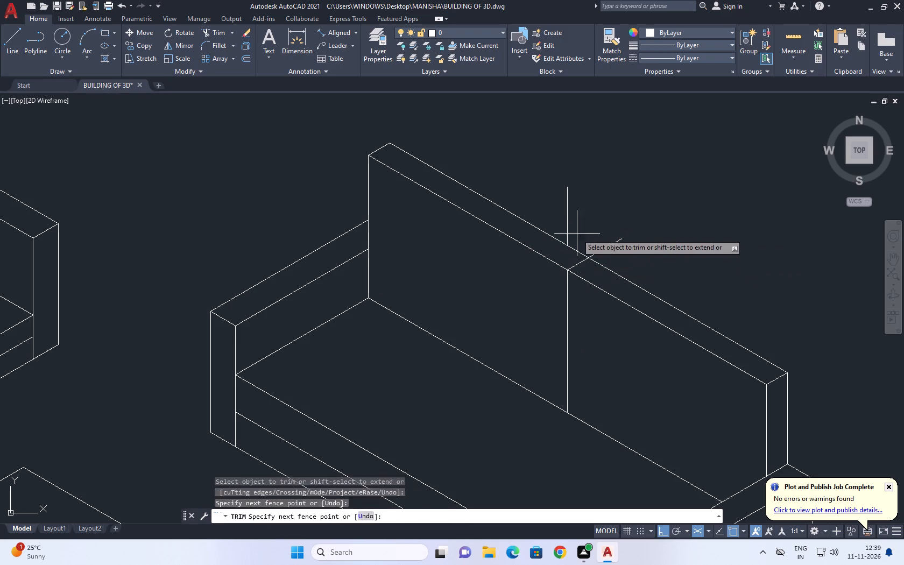
{"action": "left_click_drag", "start_coordinate": [564, 220], "coordinate": [555, 216]}
{"action": "left_click", "coordinate": [576, 229]}
{"action": "left_click", "coordinate": [640, 260]}
{"action": "scroll", "coordinate": [634, 227], "scroll_direction": "down", "scroll_amount": 2}
{"action": "key", "text": "space"}
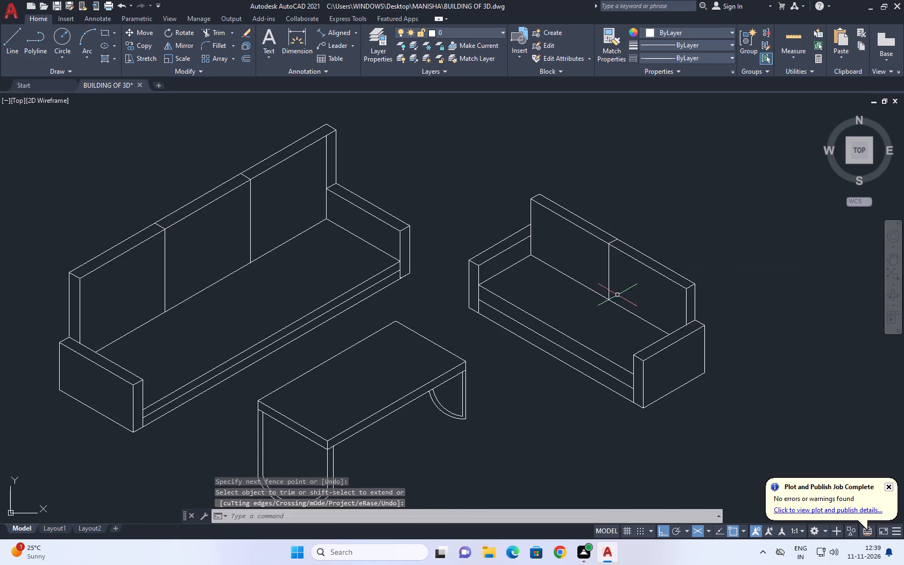
Draw a seat divider line at 210° from the foot of the backrest divider, just past the seat's front edge.
{"action": "key", "text": "l"}
{"action": "key", "text": "space"}
{"action": "left_click", "coordinate": [606, 301]}
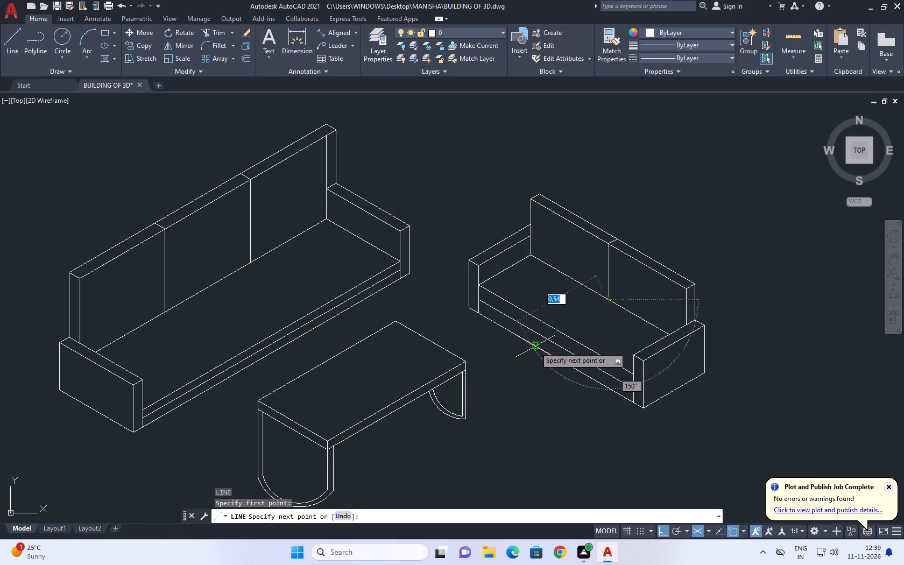
{"action": "scroll", "coordinate": [558, 329], "scroll_direction": "up", "scroll_amount": 3}
{"action": "left_click", "coordinate": [533, 358]}
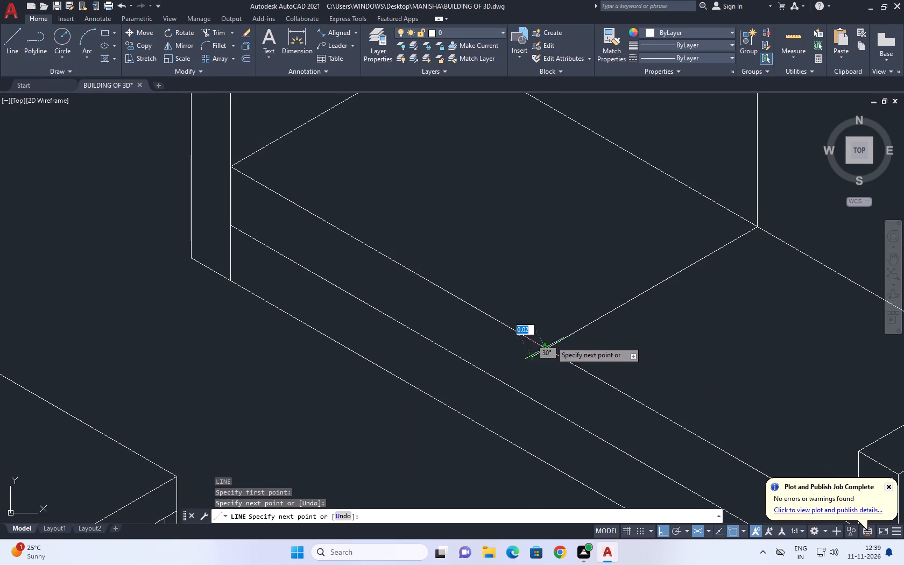
{"action": "key", "text": "space"}
Trim the end of the seat divider line that extends past the seat's front edge.
{"action": "middle_click_drag", "start_coordinate": [553, 322], "coordinate": [558, 254]}
{"action": "type", "text": "TR"}
{"action": "key", "text": "space"}
{"action": "left_click", "coordinate": [547, 282]}
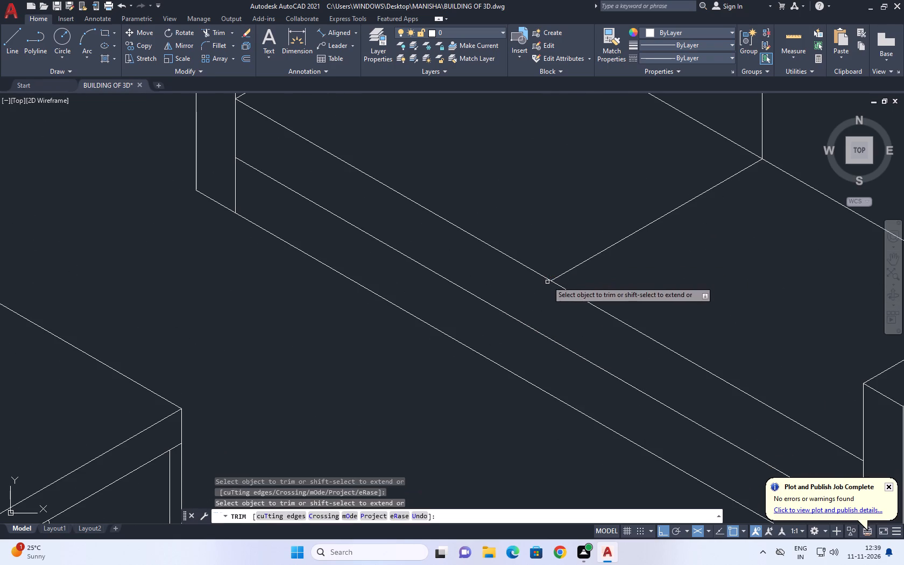
{"action": "scroll", "coordinate": [575, 231], "scroll_direction": "down", "scroll_amount": 2}
{"action": "key", "text": "space"}
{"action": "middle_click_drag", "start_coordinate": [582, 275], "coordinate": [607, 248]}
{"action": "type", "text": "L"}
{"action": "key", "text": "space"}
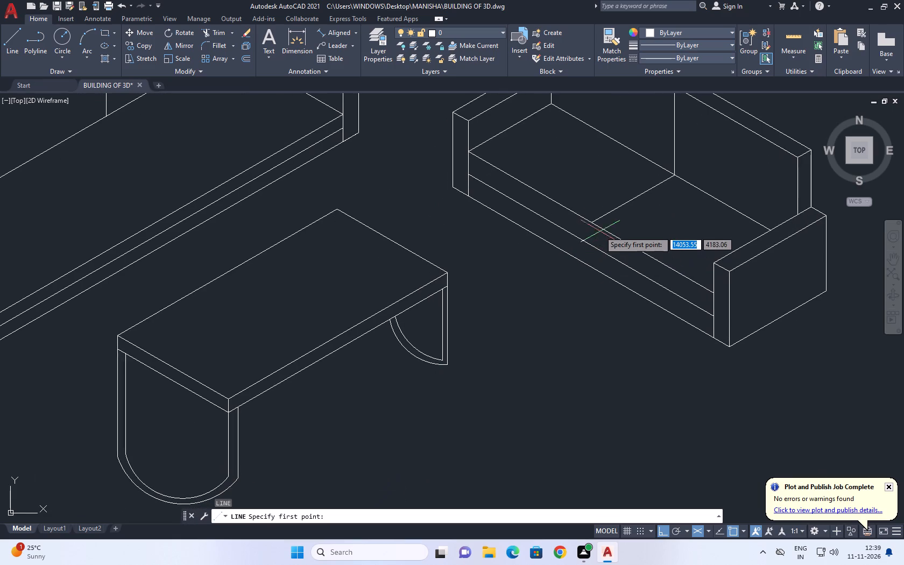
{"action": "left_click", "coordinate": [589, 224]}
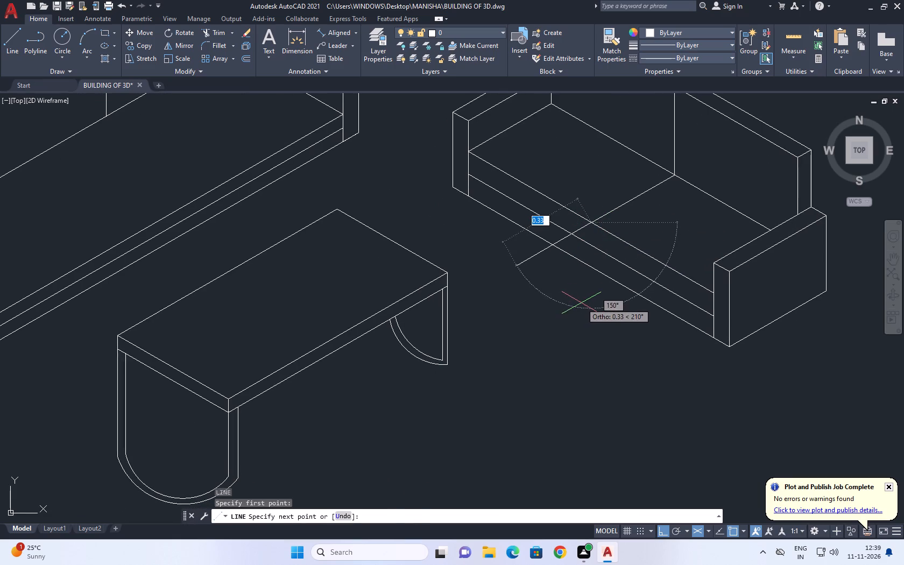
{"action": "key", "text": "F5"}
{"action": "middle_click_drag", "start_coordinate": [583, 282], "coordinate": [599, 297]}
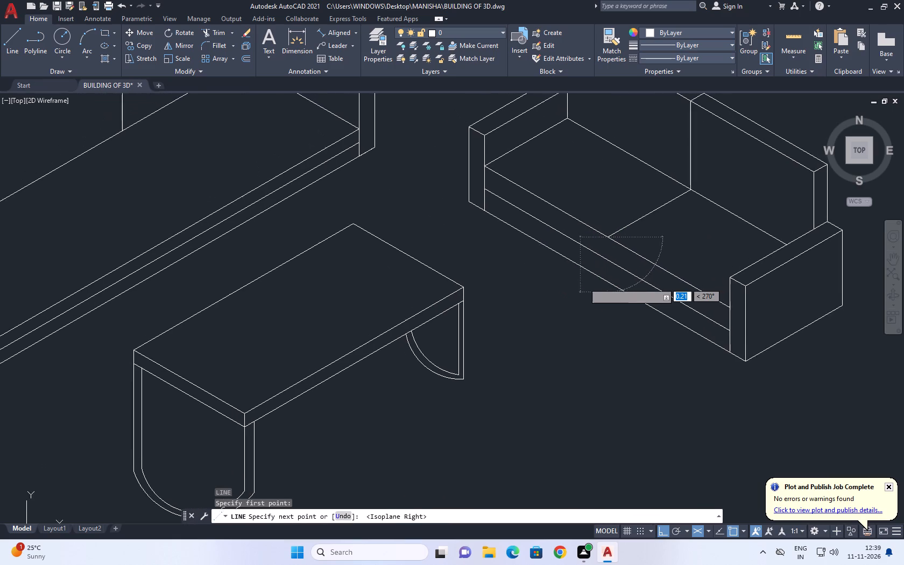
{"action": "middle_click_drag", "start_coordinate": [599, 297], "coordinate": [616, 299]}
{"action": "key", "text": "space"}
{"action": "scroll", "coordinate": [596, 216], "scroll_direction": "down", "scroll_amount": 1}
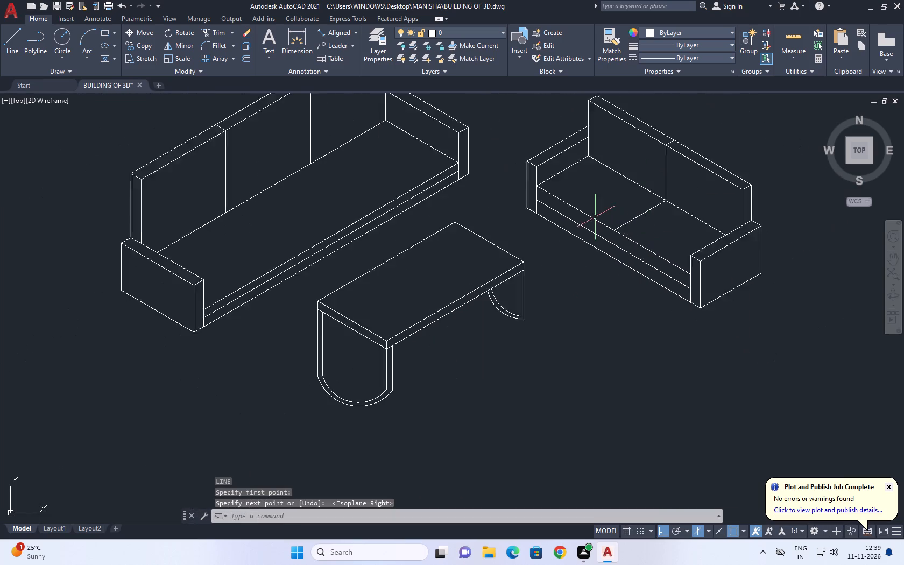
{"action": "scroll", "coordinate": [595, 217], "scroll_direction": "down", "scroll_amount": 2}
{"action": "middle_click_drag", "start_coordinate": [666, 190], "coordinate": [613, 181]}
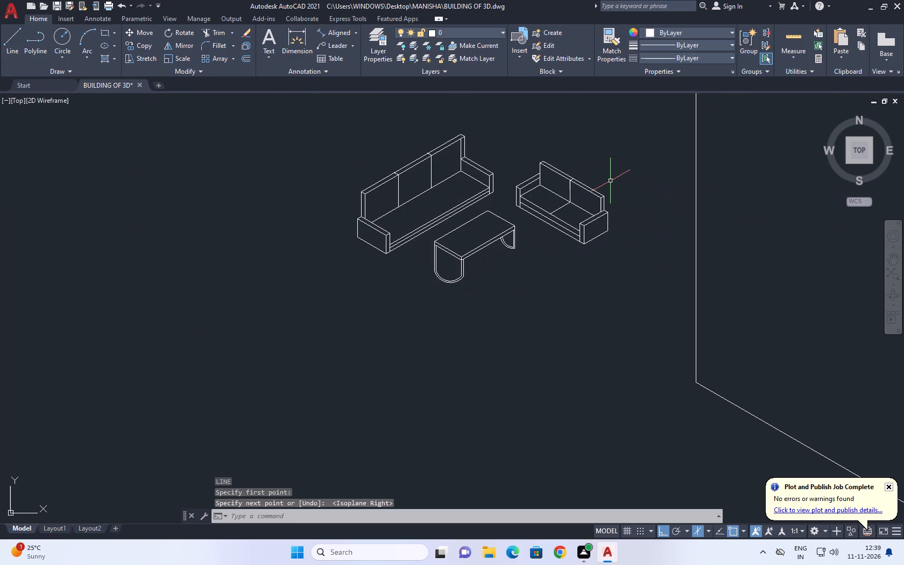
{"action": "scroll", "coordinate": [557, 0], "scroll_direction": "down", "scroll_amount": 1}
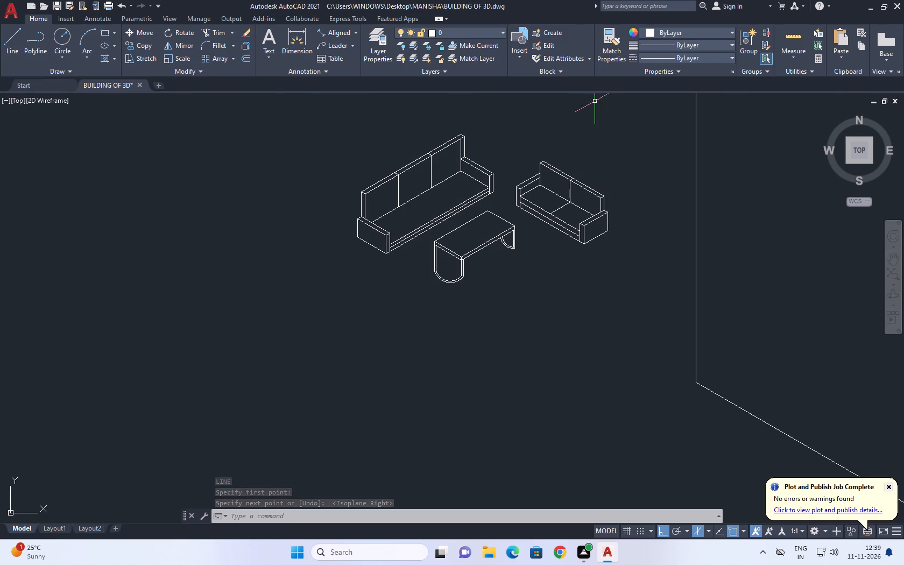
Draw a long 210° line from the two-seat sofa's lowest front corner, passing below the coffee table.
{"action": "middle_click_drag", "start_coordinate": [628, 230], "coordinate": [552, 222]}
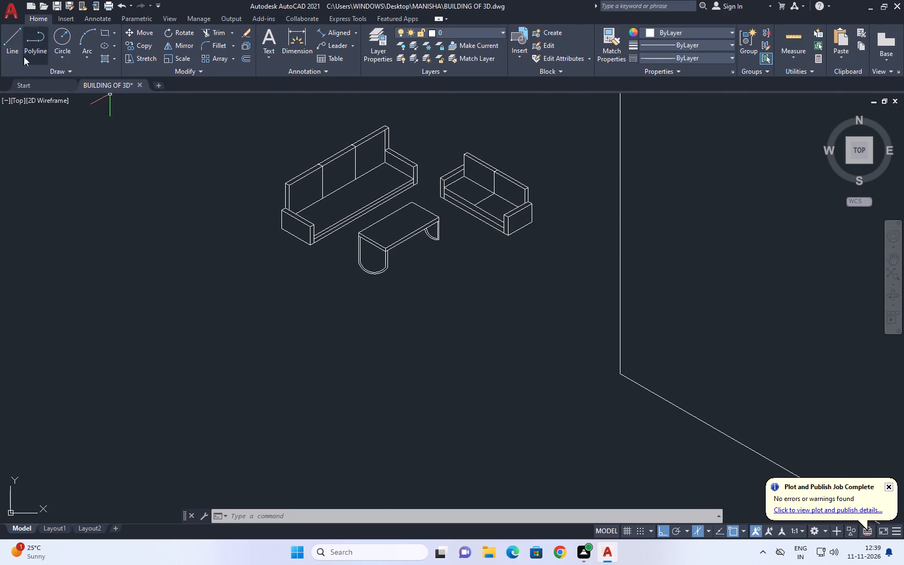
{"action": "left_click", "coordinate": [8, 46]}
{"action": "scroll", "coordinate": [502, 238], "scroll_direction": "up", "scroll_amount": 1}
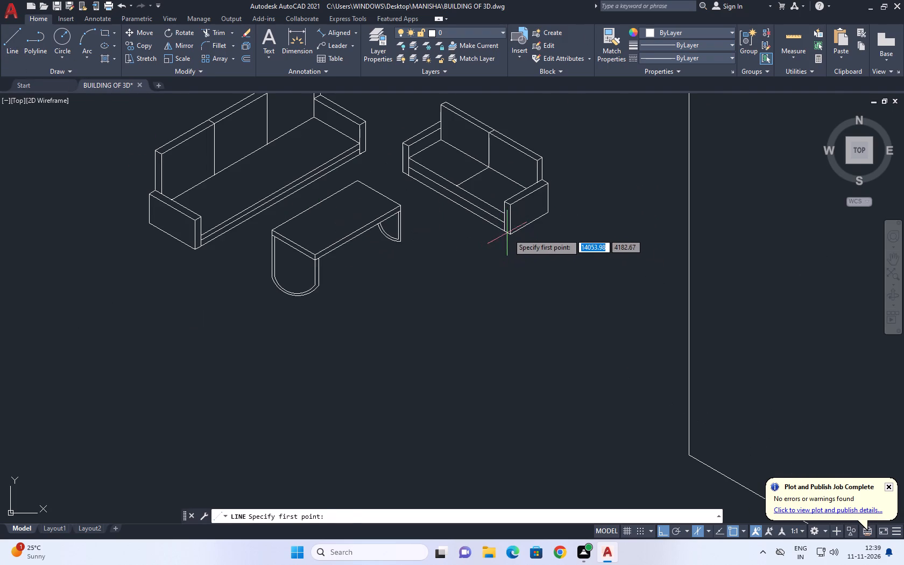
{"action": "left_click", "coordinate": [510, 234]}
{"action": "left_click_drag", "start_coordinate": [335, 329], "coordinate": [345, 335]}
{"action": "right_click", "coordinate": [470, 285]}
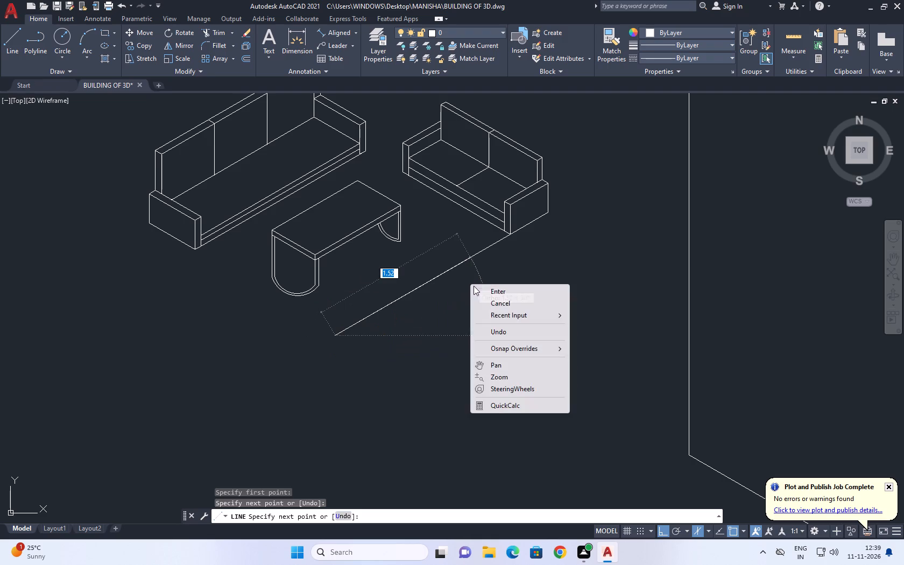
{"action": "left_click", "coordinate": [504, 308]}
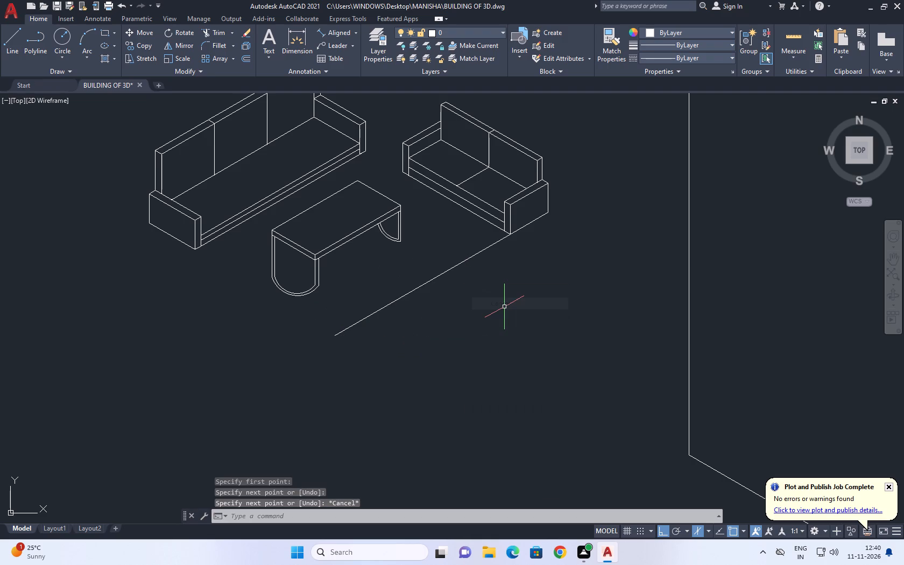
From the long line's lower end, draw connected lines about 0.67 at 330°, 0.25 at 210°, and back at 150° past the starting corner.
{"action": "middle_click_drag", "start_coordinate": [316, 304], "coordinate": [376, 307]}
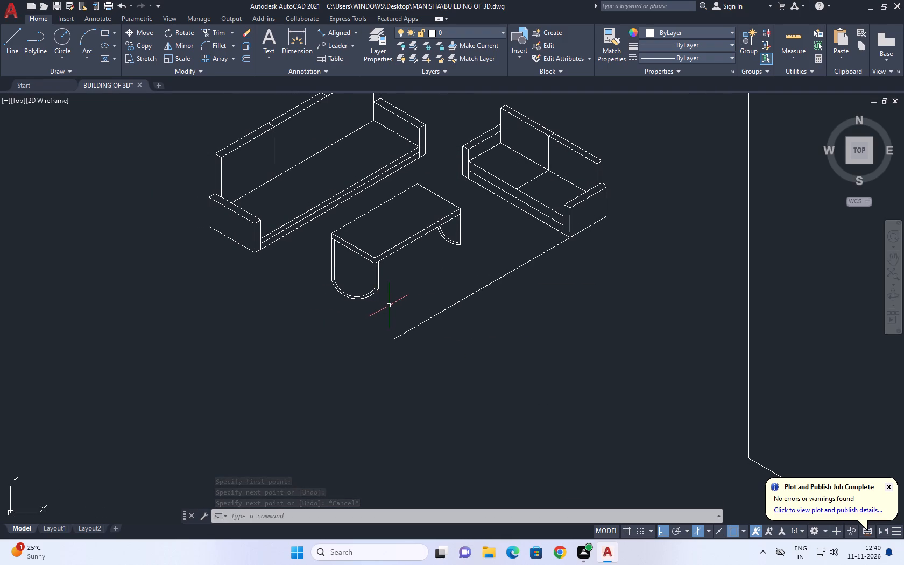
{"action": "left_click_drag", "start_coordinate": [5, 47], "coordinate": [9, 53]}
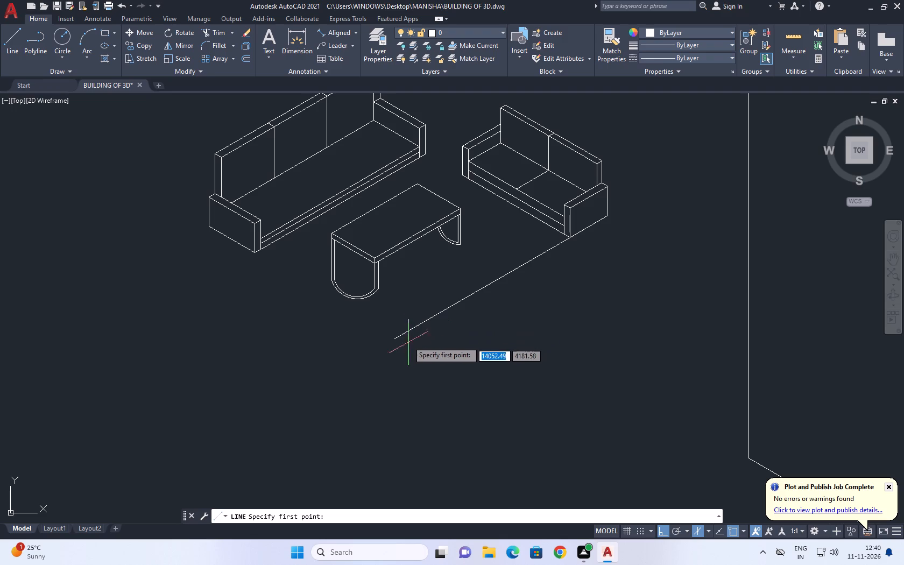
{"action": "left_click", "coordinate": [395, 336]}
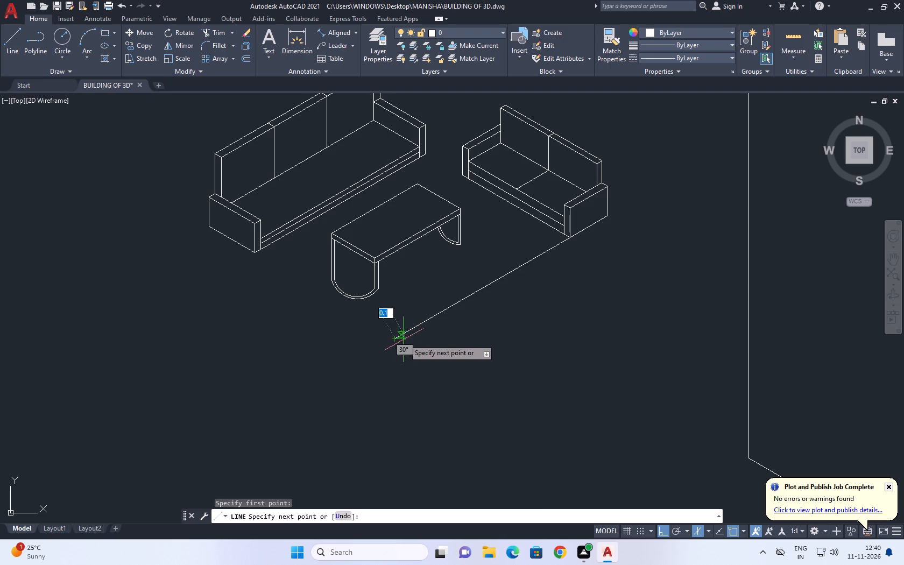
{"action": "key", "text": "F5"}
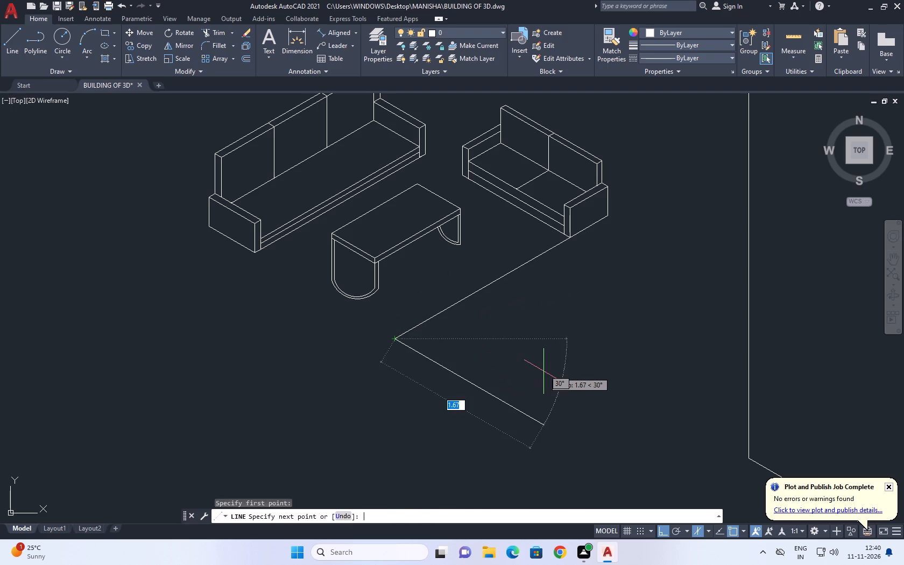
{"action": "left_click", "coordinate": [454, 366]}
{"action": "key", "text": "F5"}
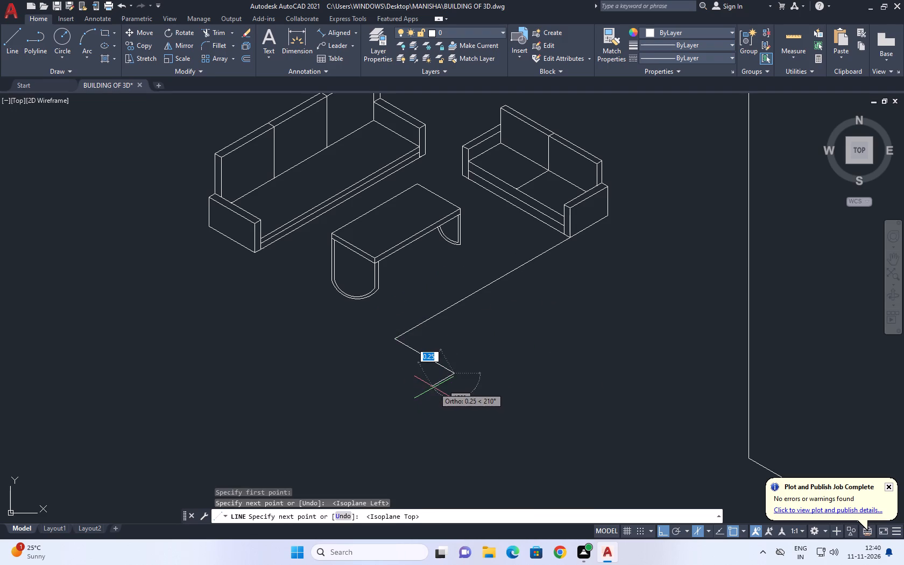
{"action": "left_click", "coordinate": [434, 386]}
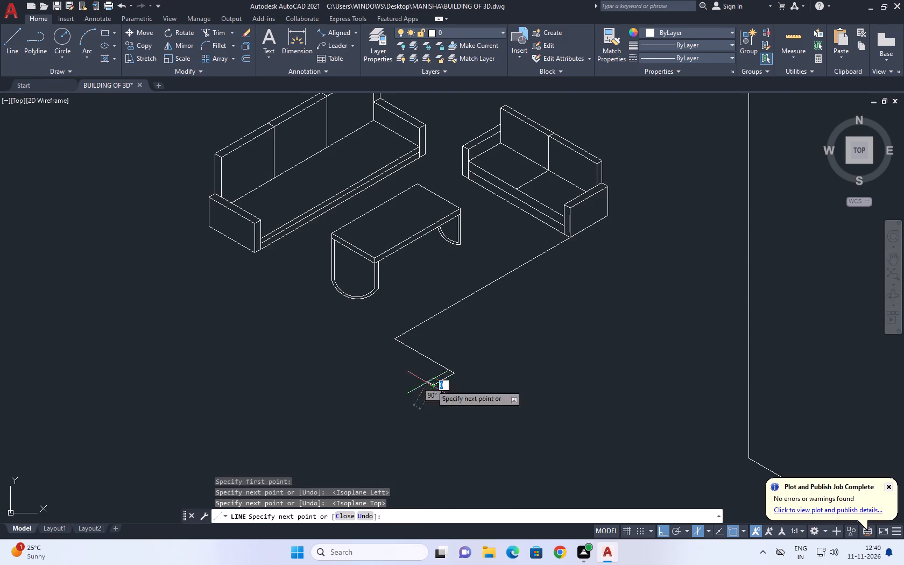
{"action": "scroll", "coordinate": [374, 355], "scroll_direction": "up", "scroll_amount": 1}
{"action": "left_click", "coordinate": [368, 344]}
{"action": "key", "text": "space"}
Close the end strip with a 210° line from the long line's lower end, joined to the 150° line with a zero-radius fillet.
{"action": "key", "text": "space"}
{"action": "left_click", "coordinate": [407, 327]}
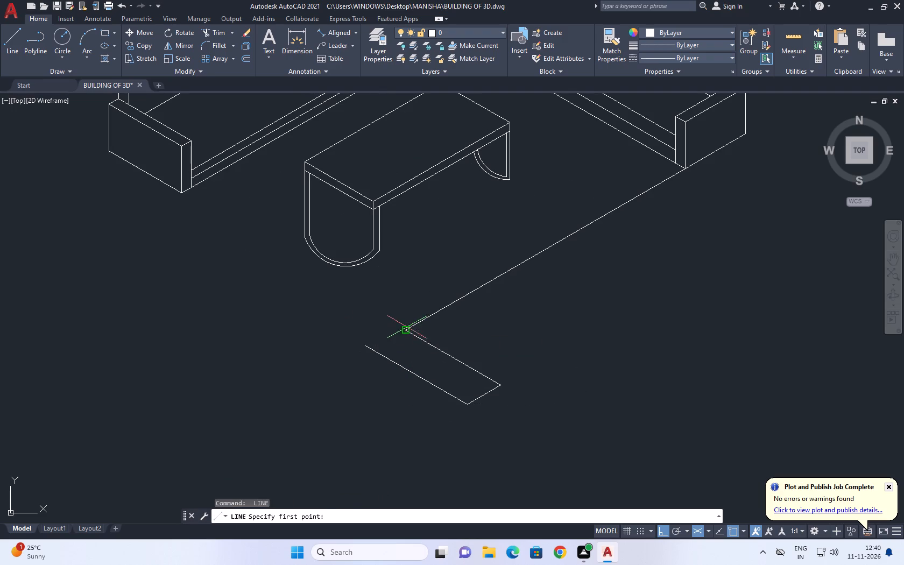
{"action": "left_click", "coordinate": [359, 355]}
{"action": "key", "text": "space"}
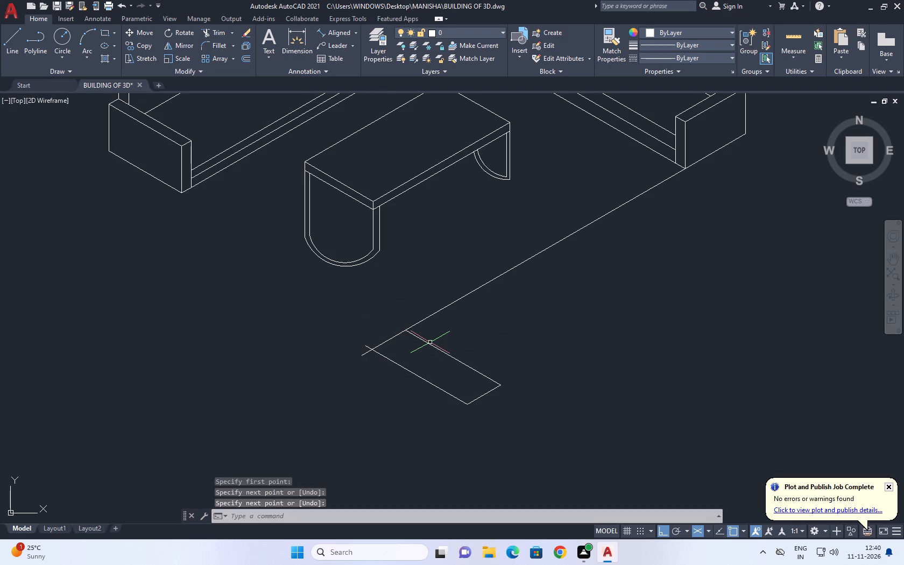
{"action": "type", "text": "F"}
{"action": "key", "text": "space"}
{"action": "left_click", "coordinate": [393, 337]}
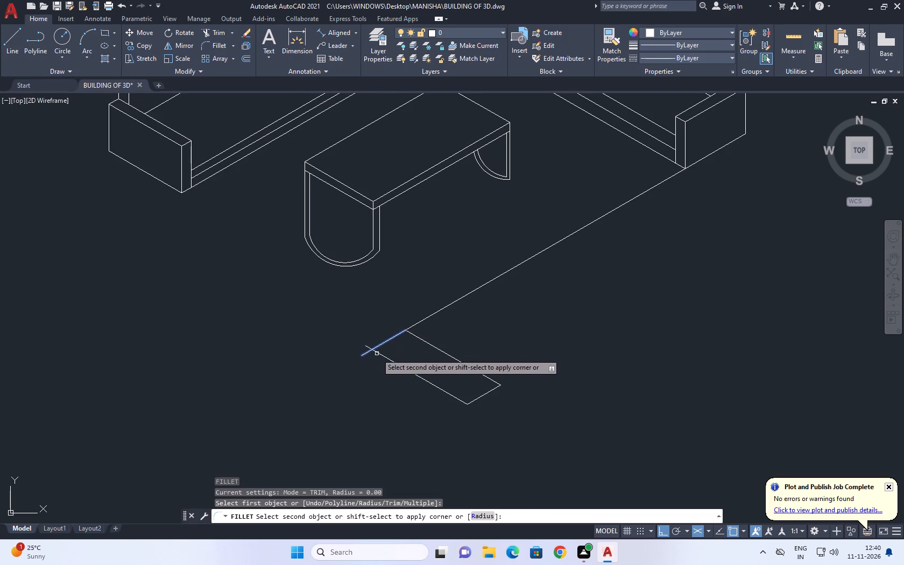
{"action": "left_click", "coordinate": [377, 354]}
Draw a 30° line from the strip's inner lower corner, parallel to the long line, as the outline's opposite long edge.
{"action": "middle_click_drag", "start_coordinate": [557, 361], "coordinate": [467, 323]}
{"action": "scroll", "coordinate": [493, 334], "scroll_direction": "down", "scroll_amount": 1}
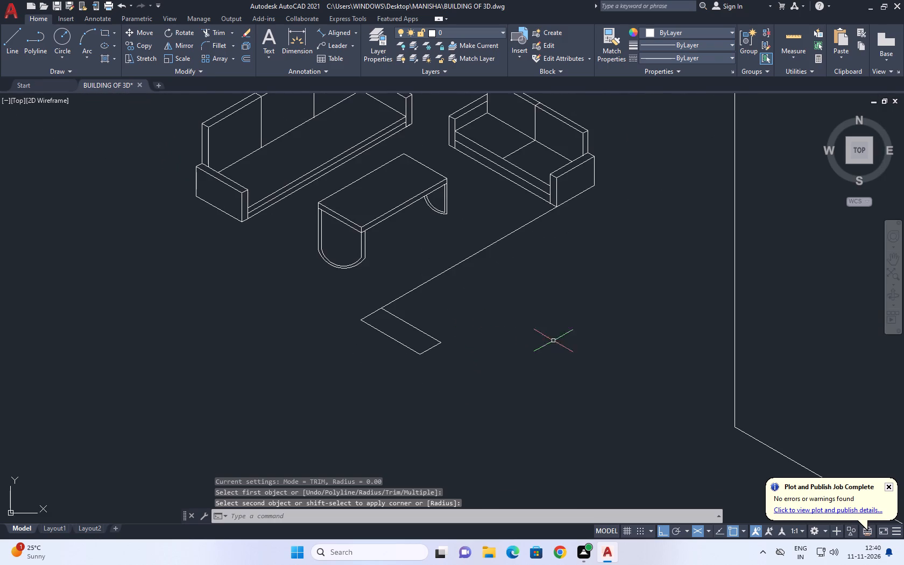
{"action": "middle_click_drag", "start_coordinate": [554, 341], "coordinate": [500, 330]}
{"action": "key", "text": "l"}
{"action": "key", "text": "space"}
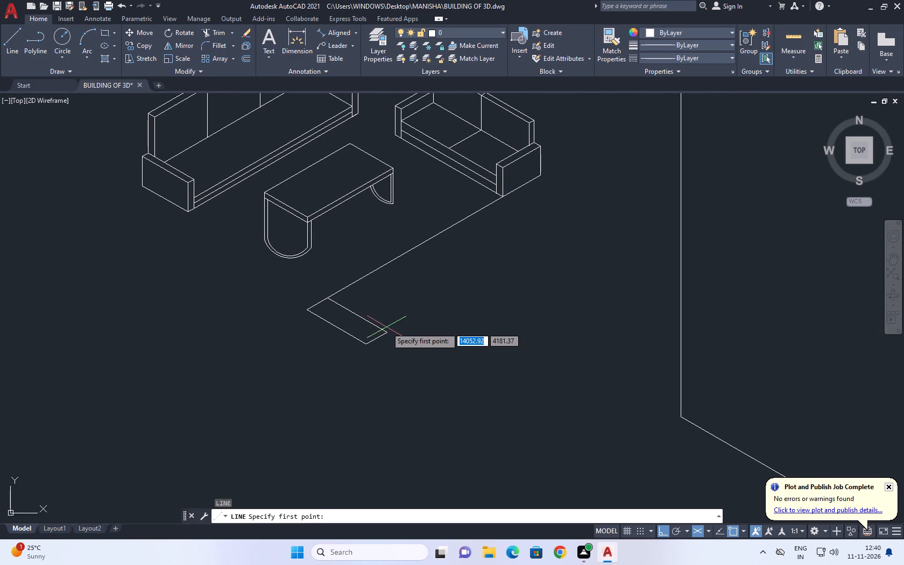
{"action": "left_click_drag", "start_coordinate": [384, 335], "coordinate": [401, 328]}
{"action": "scroll", "coordinate": [542, 252], "scroll_direction": "down", "scroll_amount": 1}
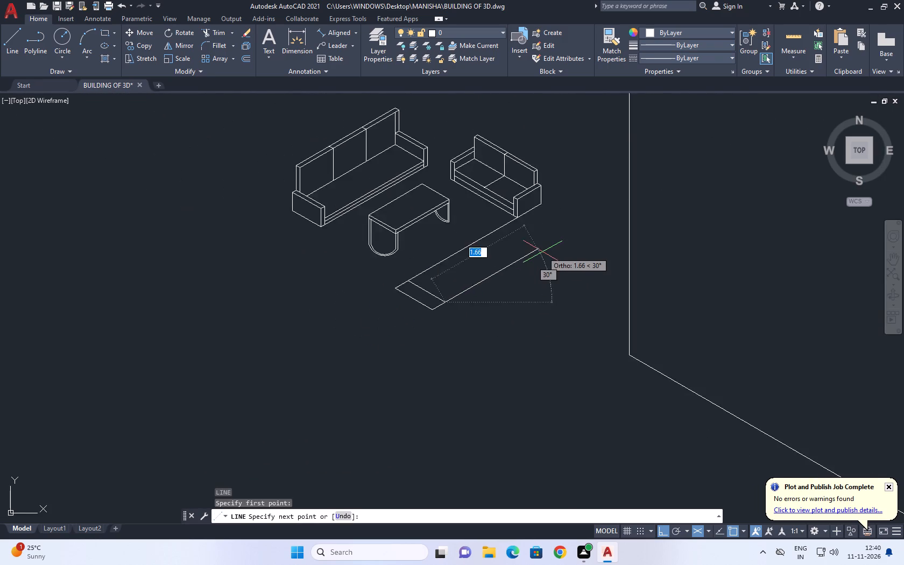
{"action": "scroll", "coordinate": [542, 252], "scroll_direction": "down", "scroll_amount": 1}
{"action": "scroll", "coordinate": [540, 247], "scroll_direction": "up", "scroll_amount": 1}
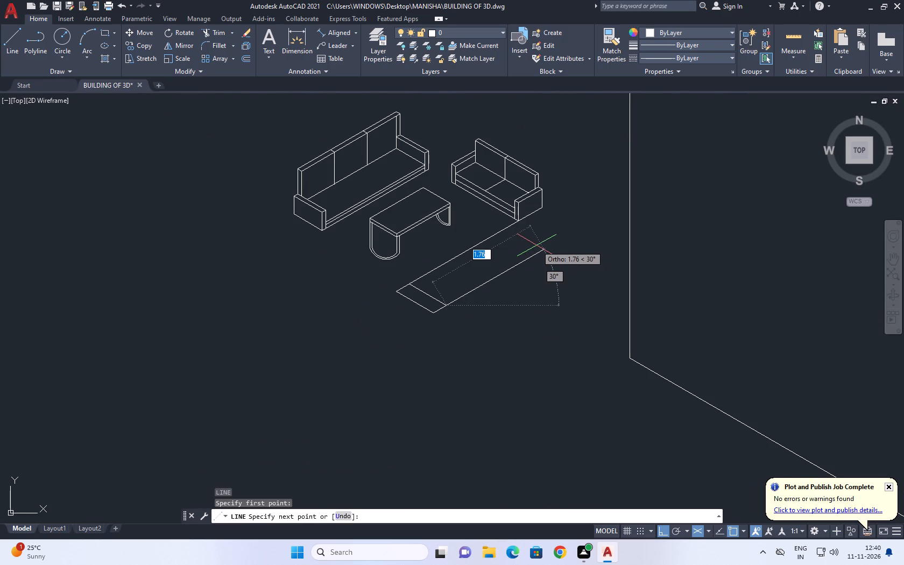
{"action": "left_click", "coordinate": [529, 247]}
{"action": "key", "text": "space"}
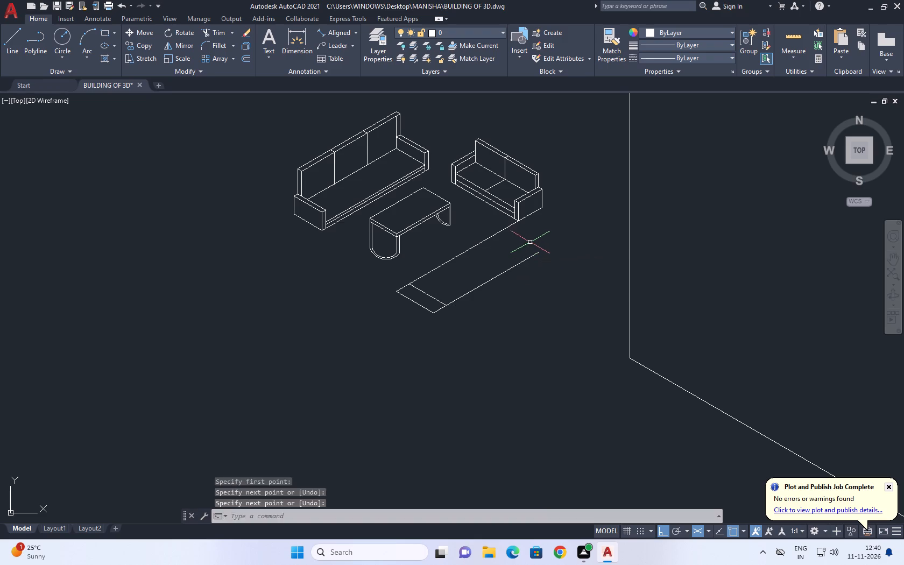
Draw a 330° end line about 0.86 long from the long line, starting just short of the sofa corner and passing the opposite edge.
{"action": "key", "text": "space"}
{"action": "left_click", "coordinate": [508, 227]}
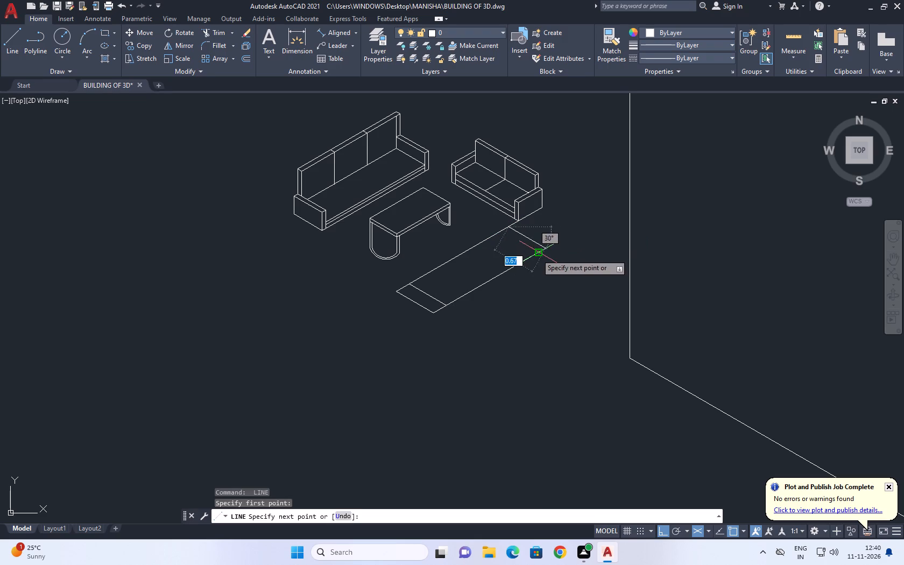
{"action": "left_click", "coordinate": [536, 254]}
{"action": "key", "text": "ctrl+z"}
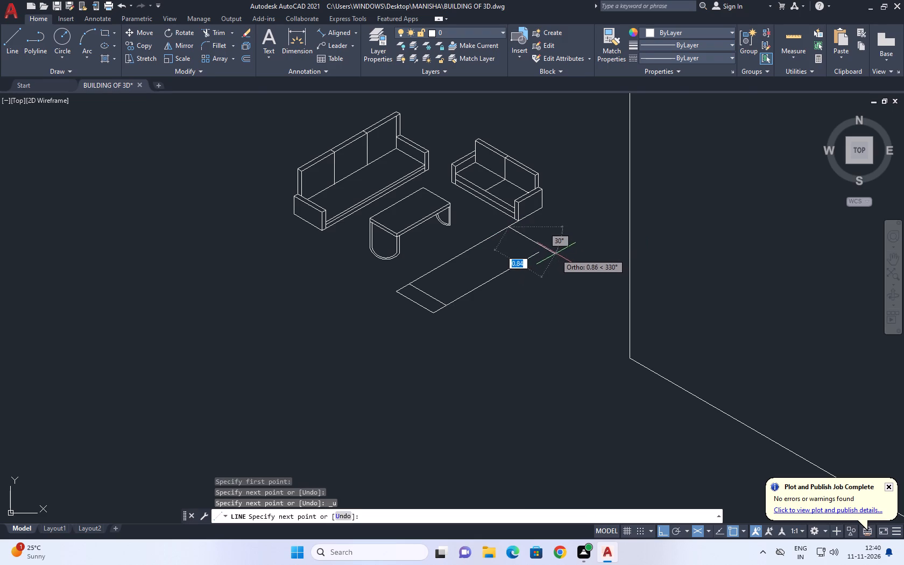
{"action": "scroll", "coordinate": [555, 252], "scroll_direction": "up", "scroll_amount": 2}
{"action": "left_click", "coordinate": [555, 252]}
{"action": "key", "text": "space"}
Stretch the long line's sofa end back about 0.17 to the start of the 330° end line.
{"action": "middle_click_drag", "start_coordinate": [447, 171], "coordinate": [462, 235]}
{"action": "scroll", "coordinate": [458, 248], "scroll_direction": "up", "scroll_amount": 1}
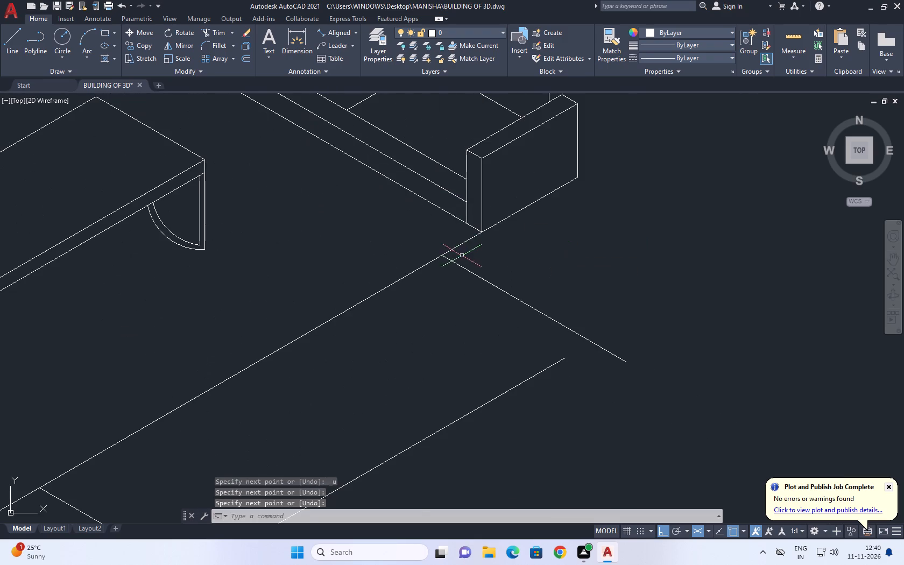
{"action": "left_click", "coordinate": [462, 253]}
{"action": "left_click", "coordinate": [455, 242]}
{"action": "left_click", "coordinate": [483, 232]}
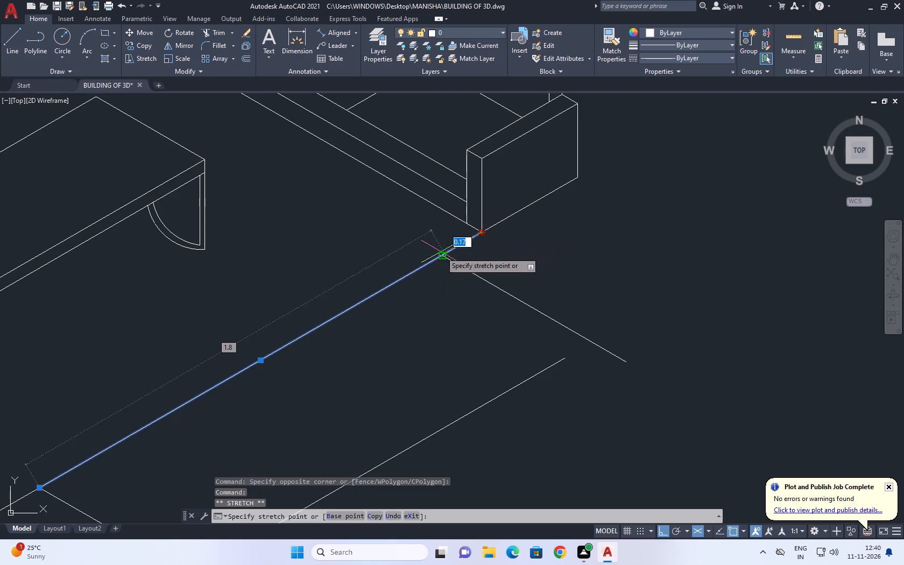
{"action": "left_click_drag", "start_coordinate": [441, 252], "coordinate": [447, 256]}
{"action": "right_click_drag", "start_coordinate": [634, 265], "coordinate": [634, 246]}
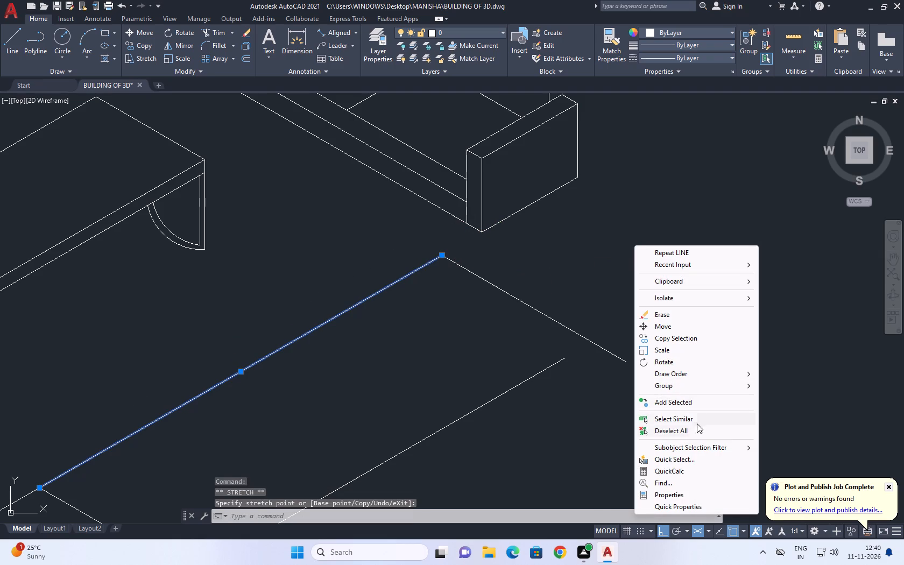
{"action": "left_click", "coordinate": [676, 432]}
Join the lower long edge to the 330° end line with a zero-radius fillet.
{"action": "middle_click_drag", "start_coordinate": [711, 355], "coordinate": [663, 291]}
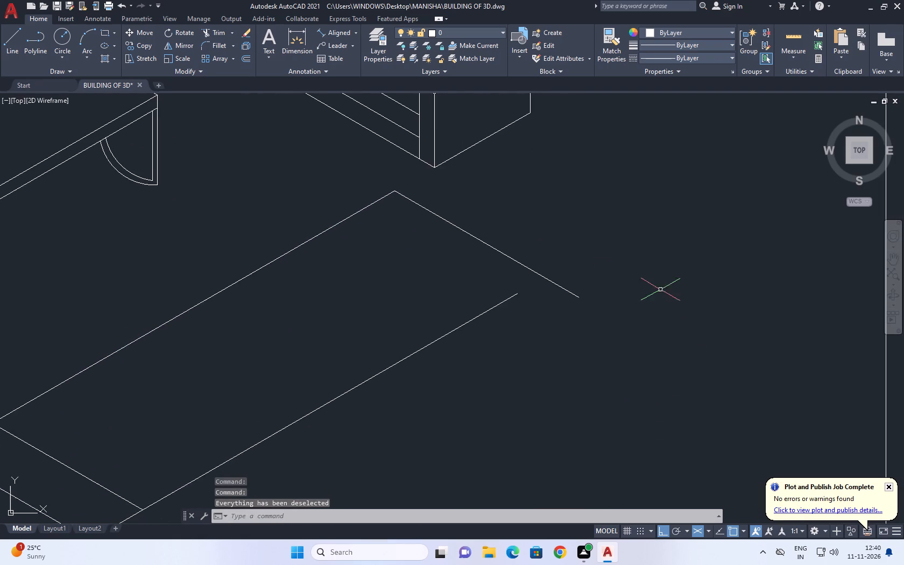
{"action": "middle_click_drag", "start_coordinate": [644, 283], "coordinate": [632, 306]}
{"action": "type", "text": "F"}
{"action": "key", "text": "space"}
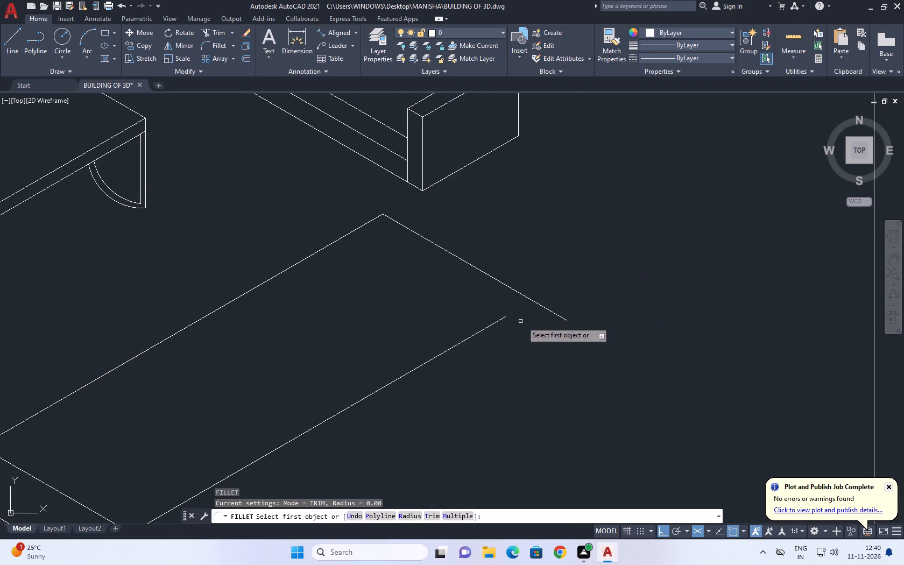
{"action": "left_click", "coordinate": [504, 318]}
{"action": "left_click", "coordinate": [524, 296]}
Copy the outline's lower long edge a short distance outward along 330°.
{"action": "scroll", "coordinate": [526, 284], "scroll_direction": "down", "scroll_amount": 3}
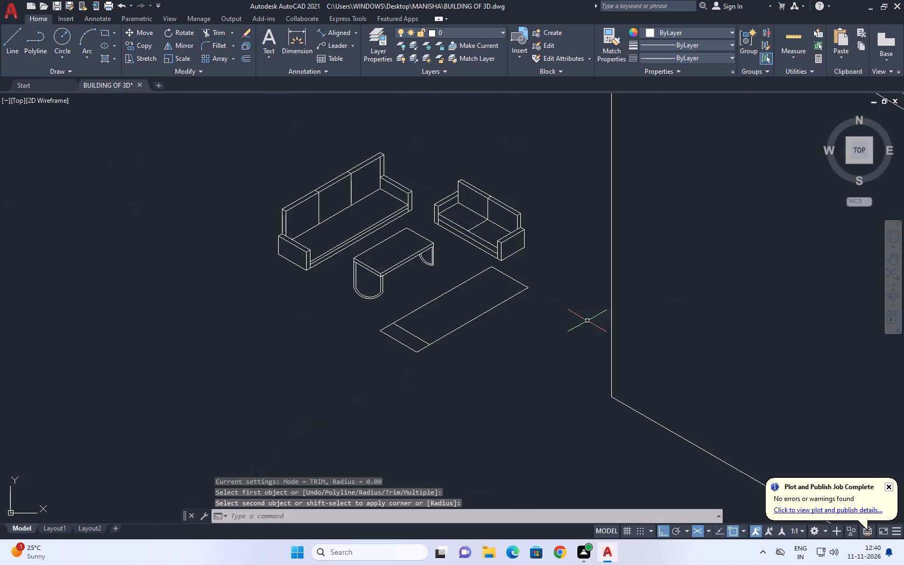
{"action": "middle_click_drag", "start_coordinate": [444, 341], "coordinate": [486, 357]}
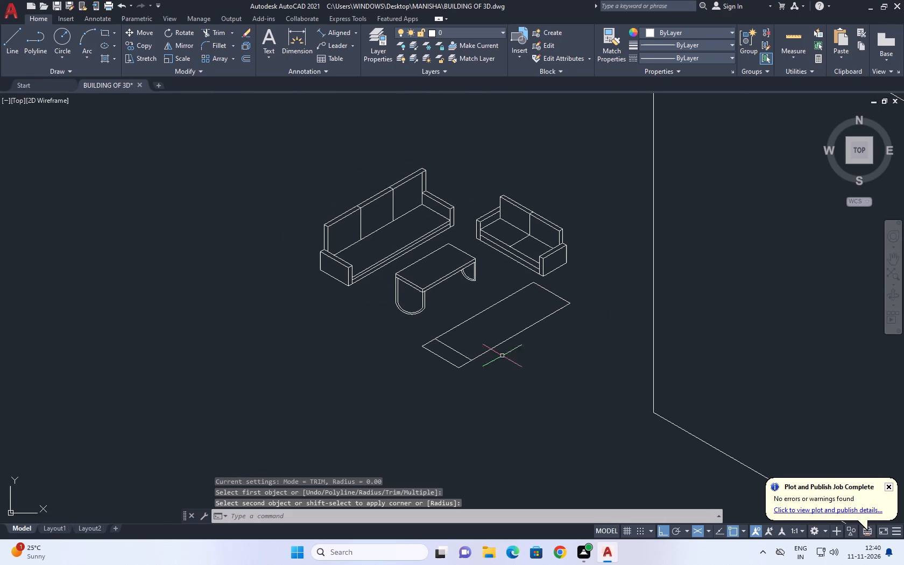
{"action": "scroll", "coordinate": [483, 363], "scroll_direction": "up", "scroll_amount": 2}
{"action": "left_click", "coordinate": [485, 345]}
{"action": "left_click", "coordinate": [482, 319]}
{"action": "middle_click_drag", "start_coordinate": [521, 322], "coordinate": [499, 323]}
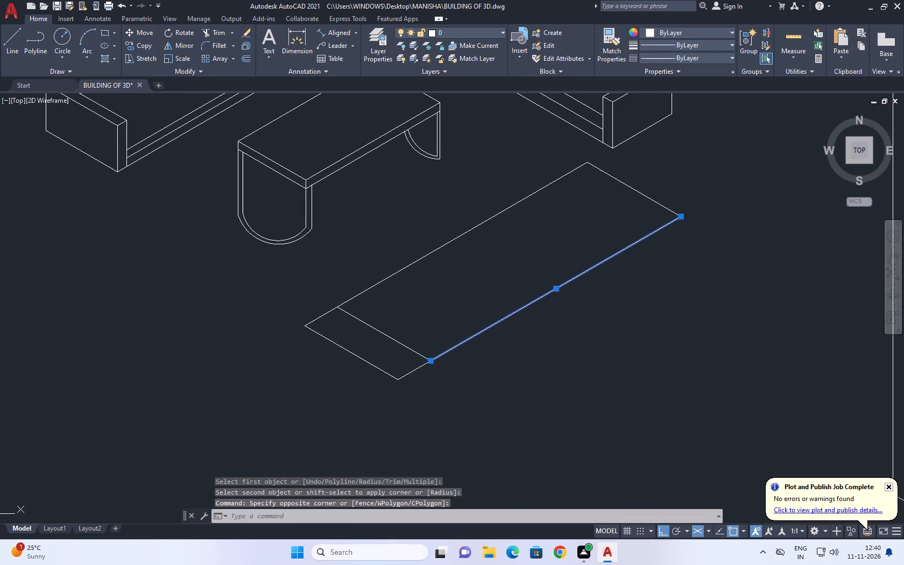
{"action": "key", "text": "c"}
{"action": "type", "text": "O"}
{"action": "key", "text": "space"}
{"action": "left_click", "coordinate": [497, 321]}
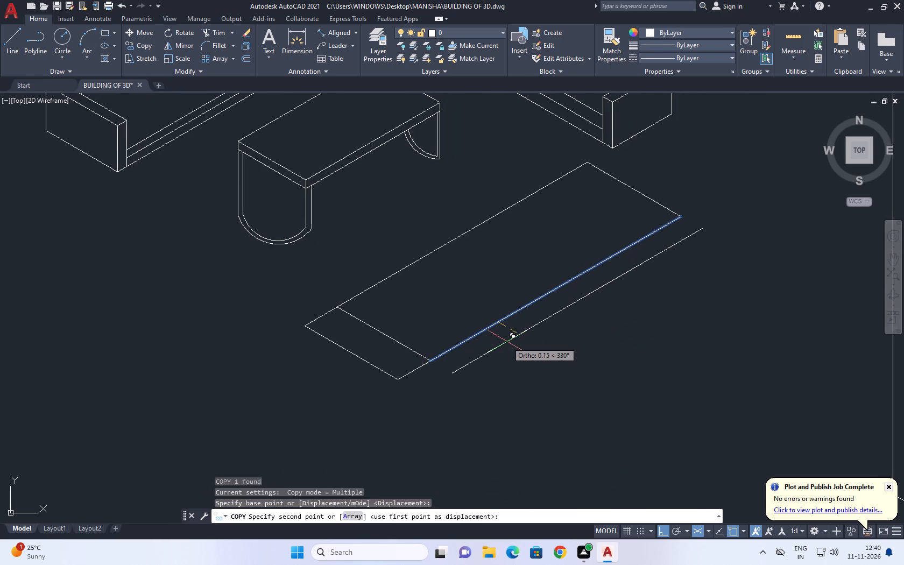
{"action": "left_click", "coordinate": [510, 349]}
{"action": "key", "text": "space"}
Join the copied long edge to the outline's outer short edges at both ends with zero-radius fillets.
{"action": "middle_click_drag", "start_coordinate": [482, 340], "coordinate": [495, 326]}
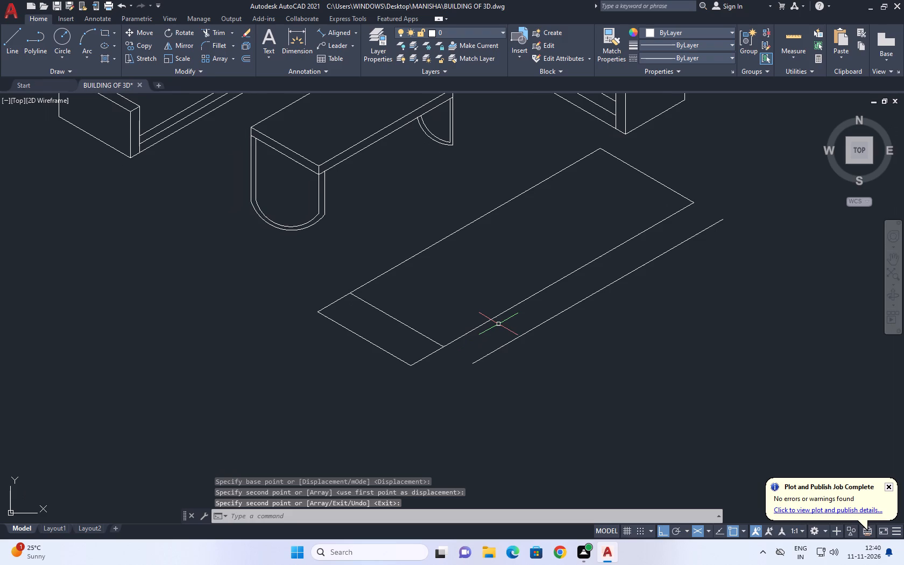
{"action": "type", "text": "F"}
{"action": "key", "text": "space"}
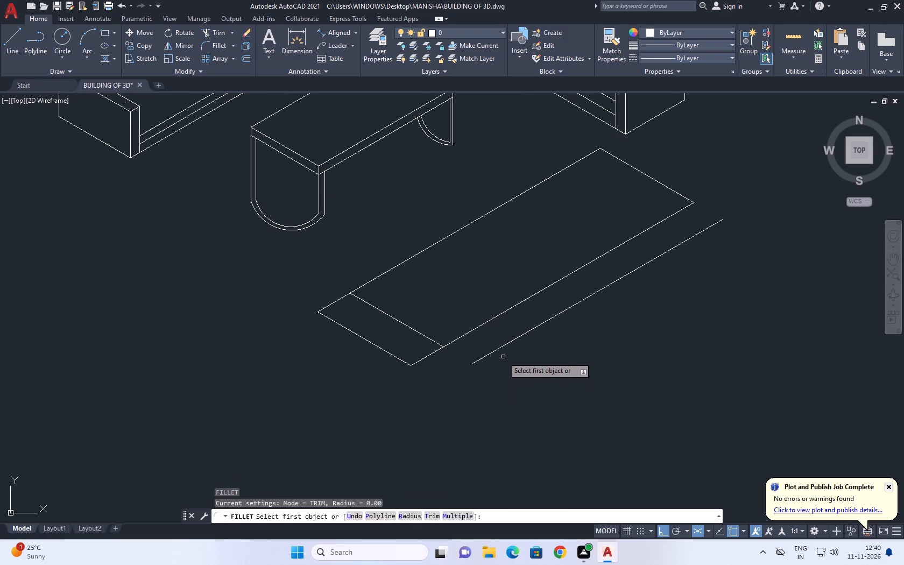
{"action": "left_click", "coordinate": [492, 352]}
{"action": "left_click", "coordinate": [390, 357]}
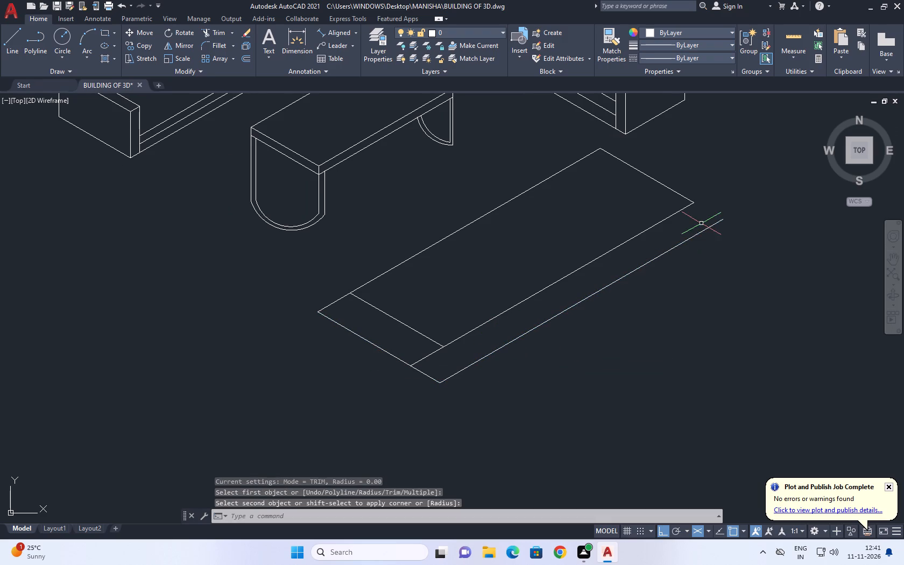
{"action": "key", "text": "space"}
{"action": "left_click", "coordinate": [679, 196]}
{"action": "left_click", "coordinate": [702, 229]}
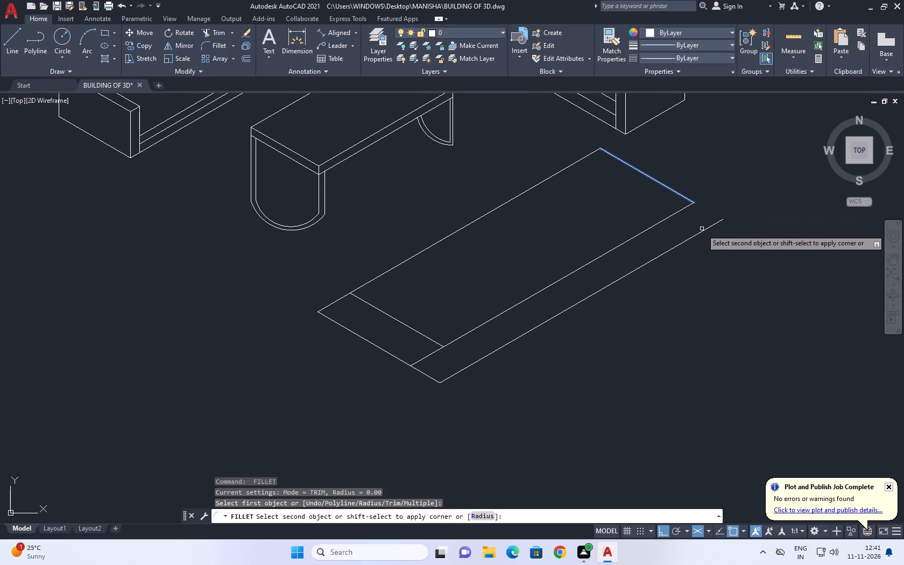
{"action": "left_click", "coordinate": [691, 238]}
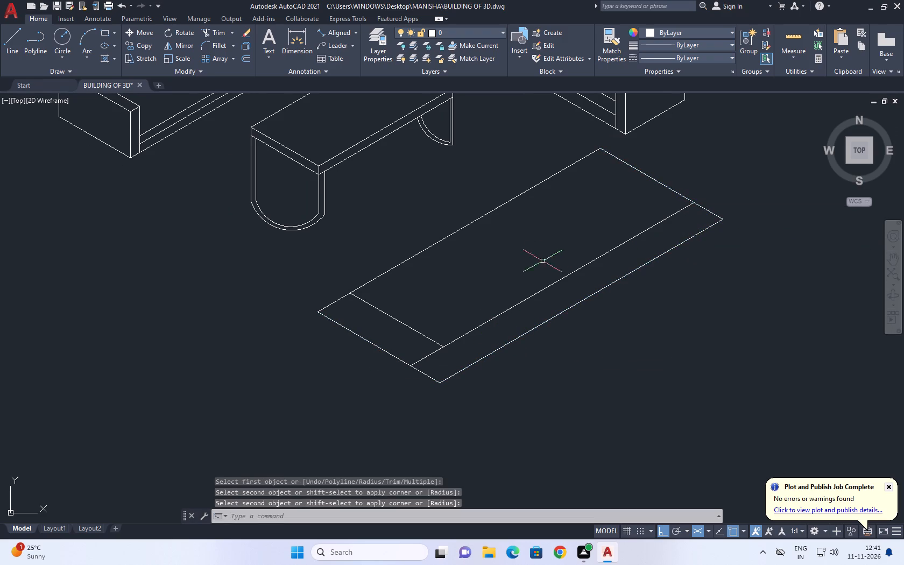
{"action": "middle_click_drag", "start_coordinate": [542, 273], "coordinate": [562, 260]}
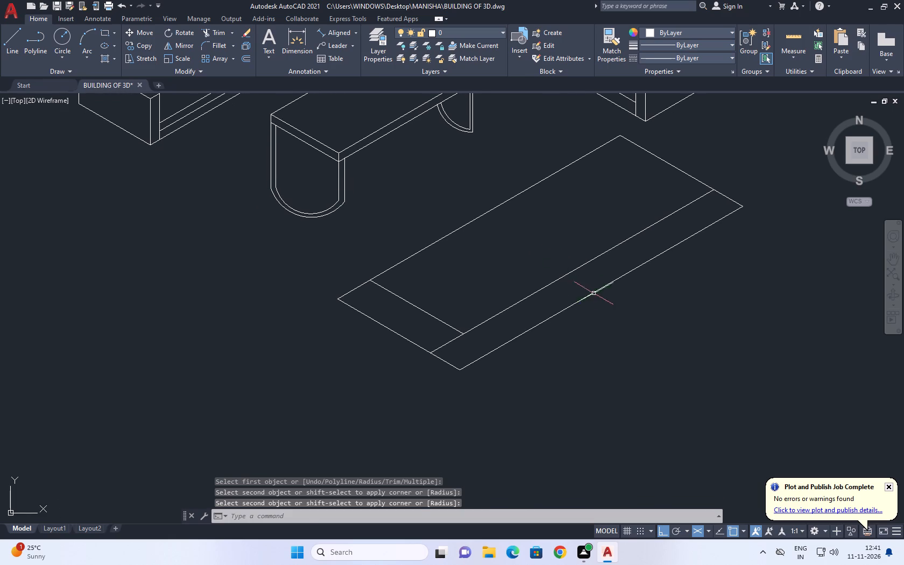
Copy the outline's outermost lower long edge a short distance inward along 150°.
{"action": "left_click", "coordinate": [596, 303]}
{"action": "left_click", "coordinate": [587, 280]}
{"action": "middle_click_drag", "start_coordinate": [605, 280], "coordinate": [593, 272]}
{"action": "key", "text": "c"}
{"action": "key", "text": "o"}
{"action": "key", "text": "space"}
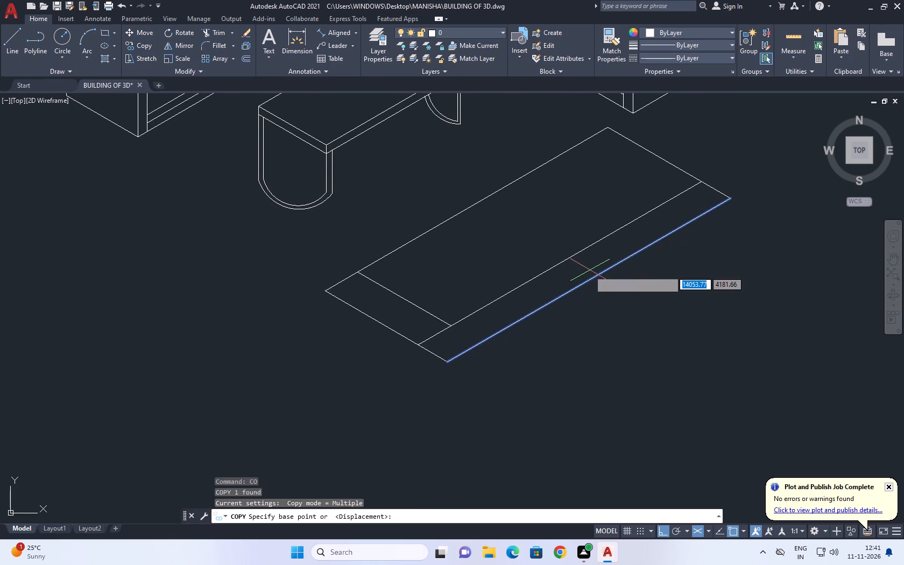
{"action": "scroll", "coordinate": [587, 273], "scroll_direction": "up", "scroll_amount": 2}
{"action": "left_click", "coordinate": [585, 271]}
{"action": "left_click", "coordinate": [581, 253]}
{"action": "scroll", "coordinate": [473, 255], "scroll_direction": "down", "scroll_amount": 4}
{"action": "key", "text": "space"}
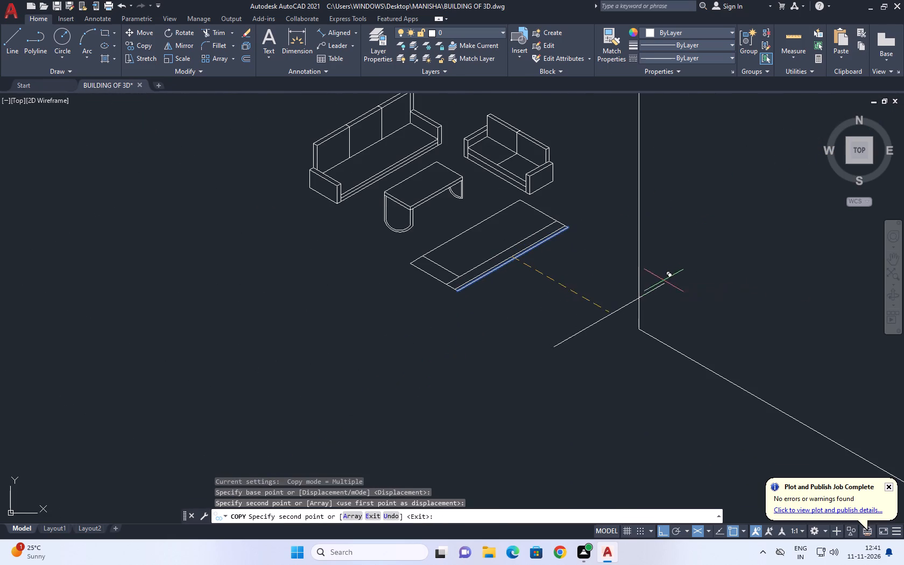
Draw a leg down from the outline's far outer corner, with a short 210° bottom edge and an inner edge rising about 0.4.
{"action": "middle_click_drag", "start_coordinate": [535, 255], "coordinate": [555, 267]}
{"action": "key", "text": "l"}
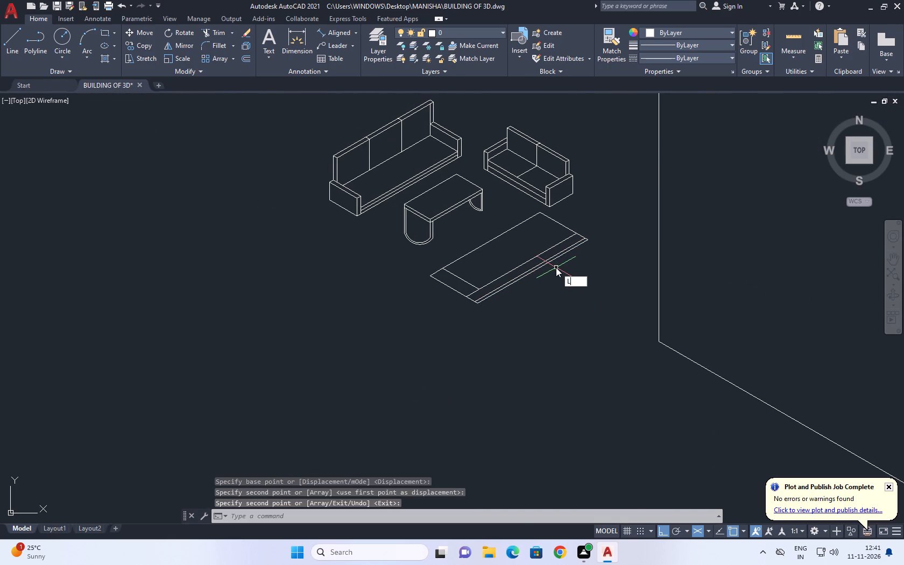
{"action": "key", "text": "space"}
{"action": "scroll", "coordinate": [568, 250], "scroll_direction": "up", "scroll_amount": 3}
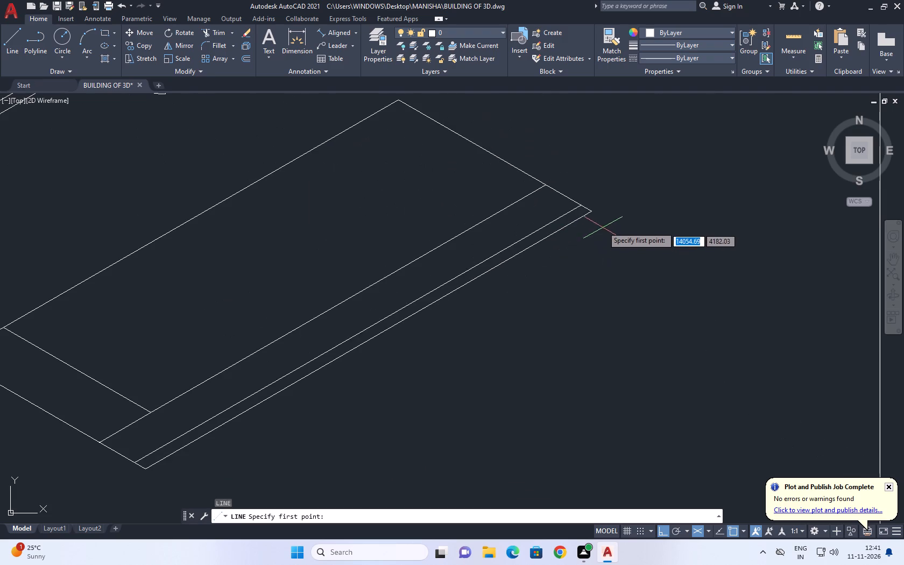
{"action": "left_click", "coordinate": [592, 212]}
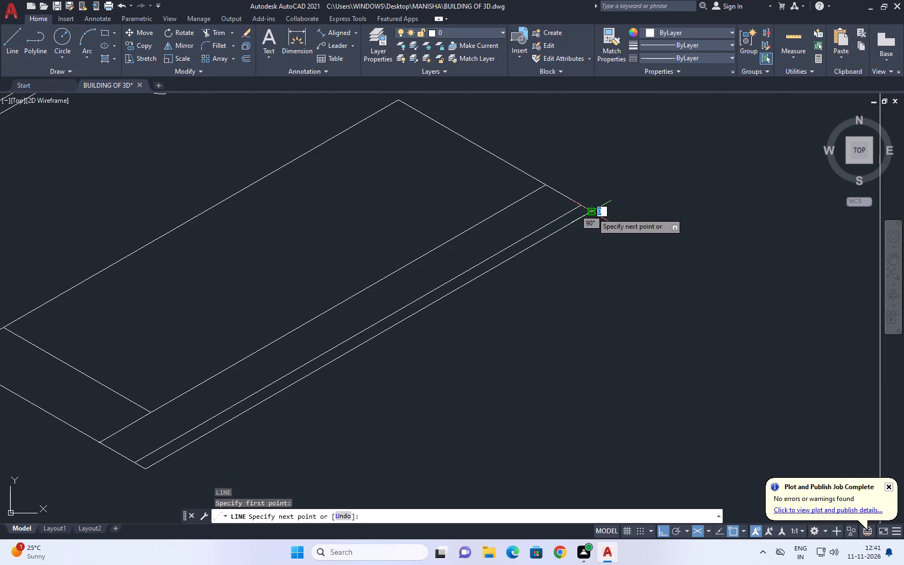
{"action": "key", "text": "F5"}
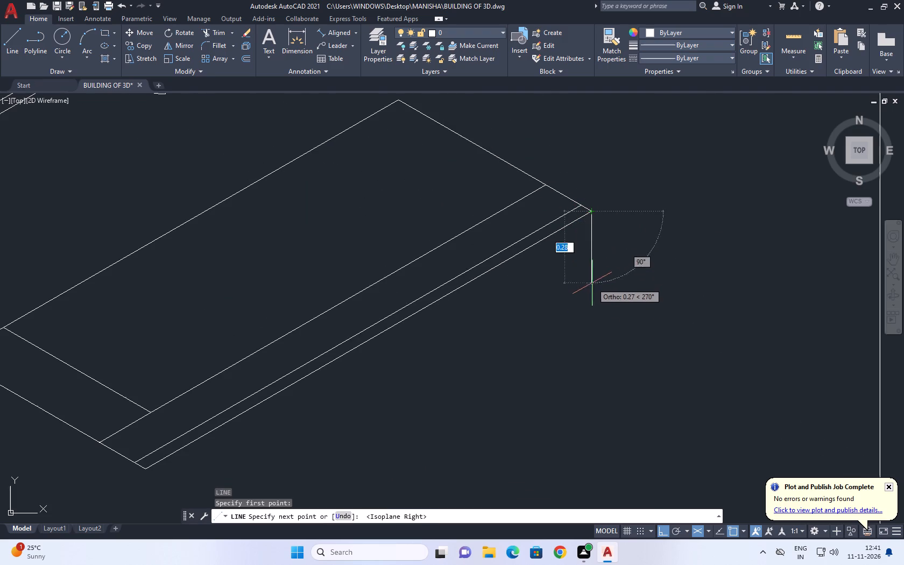
{"action": "middle_click_drag", "start_coordinate": [585, 338], "coordinate": [584, 322]}
{"action": "left_click", "coordinate": [587, 318]}
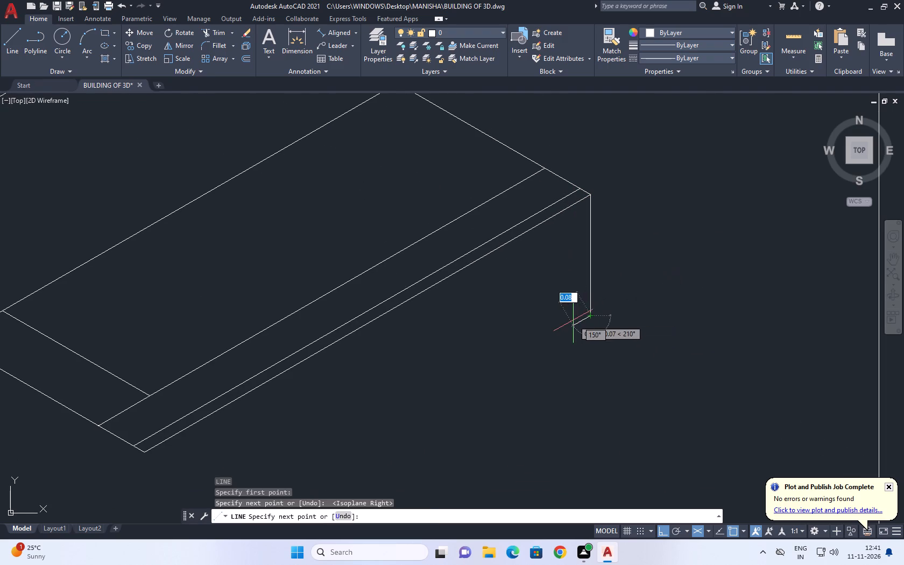
{"action": "left_click", "coordinate": [574, 321]}
{"action": "scroll", "coordinate": [568, 216], "scroll_direction": "up", "scroll_amount": 1}
{"action": "key", "text": "ctrl+z"}
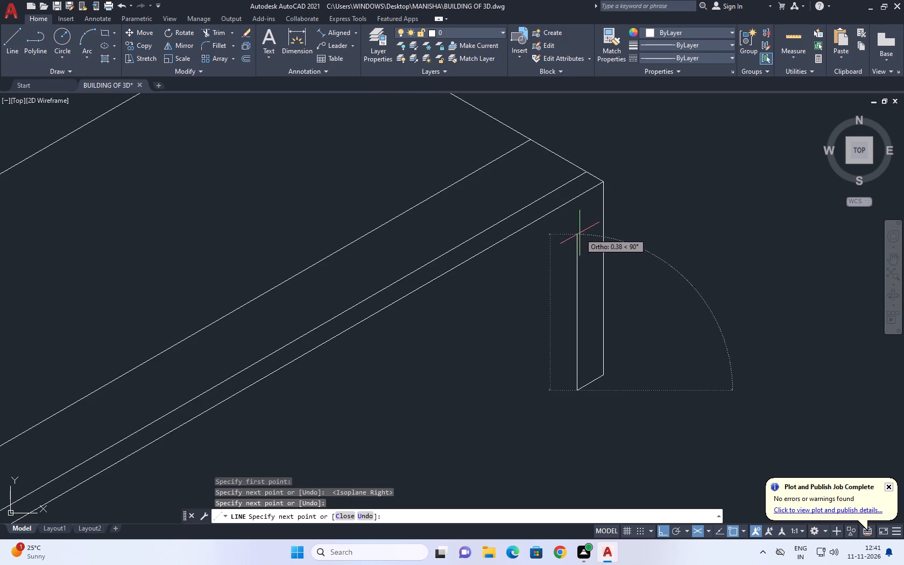
{"action": "scroll", "coordinate": [602, 234], "scroll_direction": "down", "scroll_amount": 1}
{"action": "key", "text": "ctrl+z"}
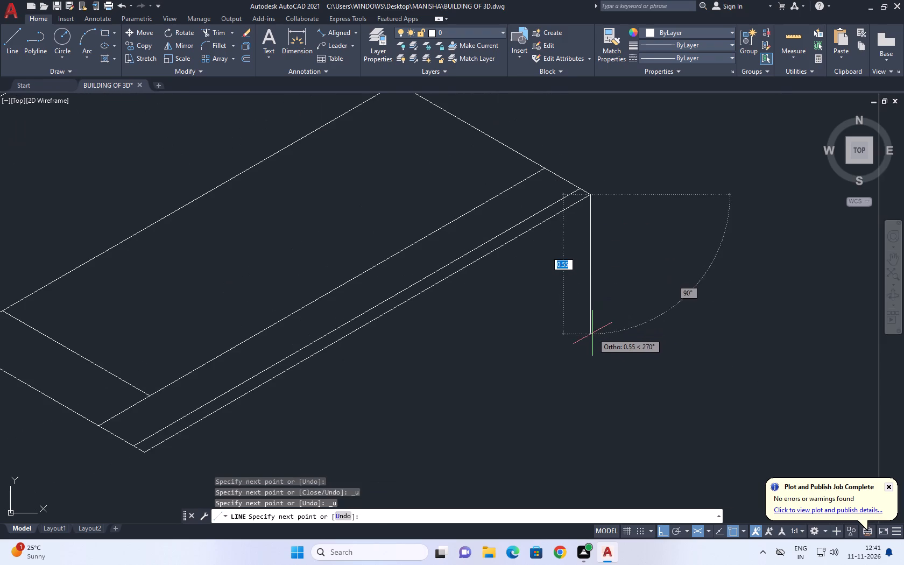
{"action": "left_click", "coordinate": [593, 311]}
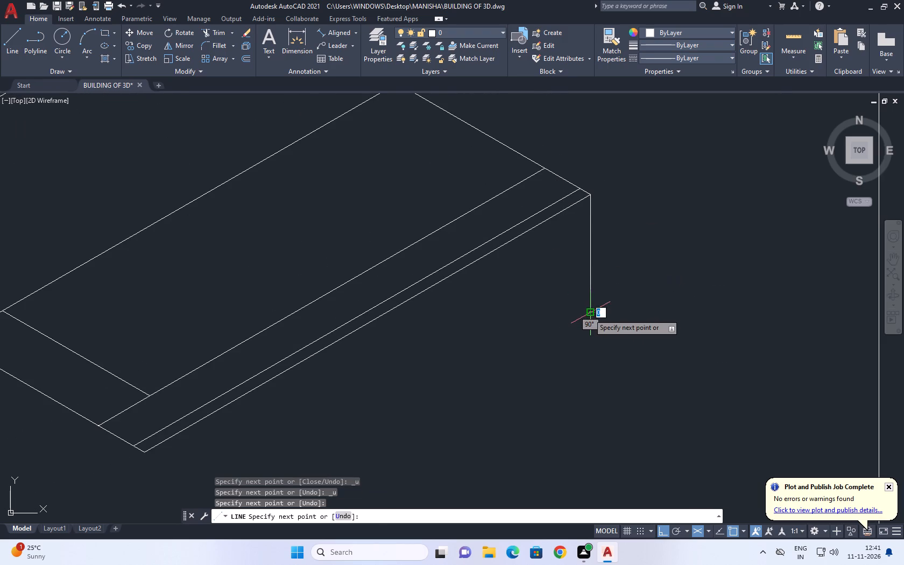
{"action": "left_click", "coordinate": [581, 313]}
{"action": "scroll", "coordinate": [583, 227], "scroll_direction": "up", "scroll_amount": 2}
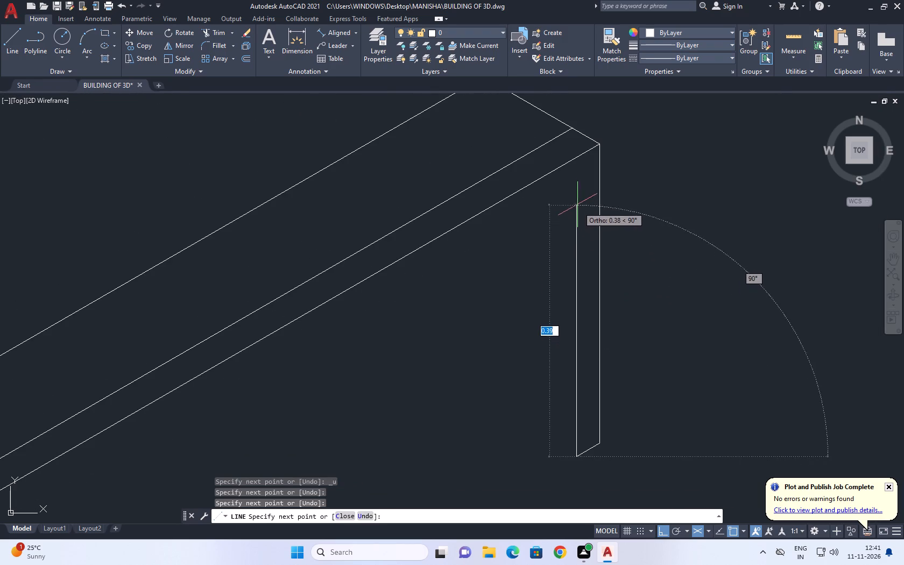
{"action": "left_click", "coordinate": [575, 215]}
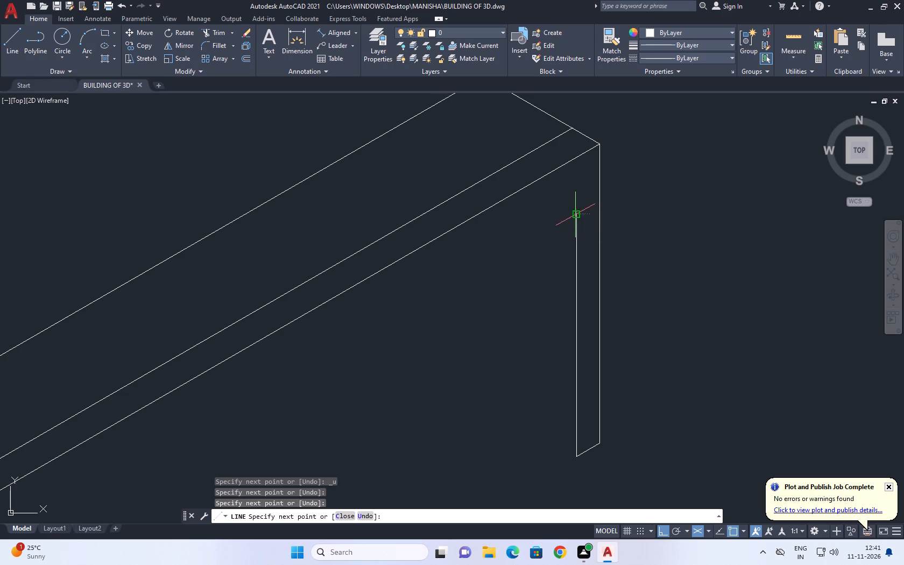
{"action": "scroll", "coordinate": [598, 194], "scroll_direction": "down", "scroll_amount": 2}
{"action": "middle_click_drag", "start_coordinate": [404, 303], "coordinate": [543, 259]}
{"action": "key", "text": "space"}
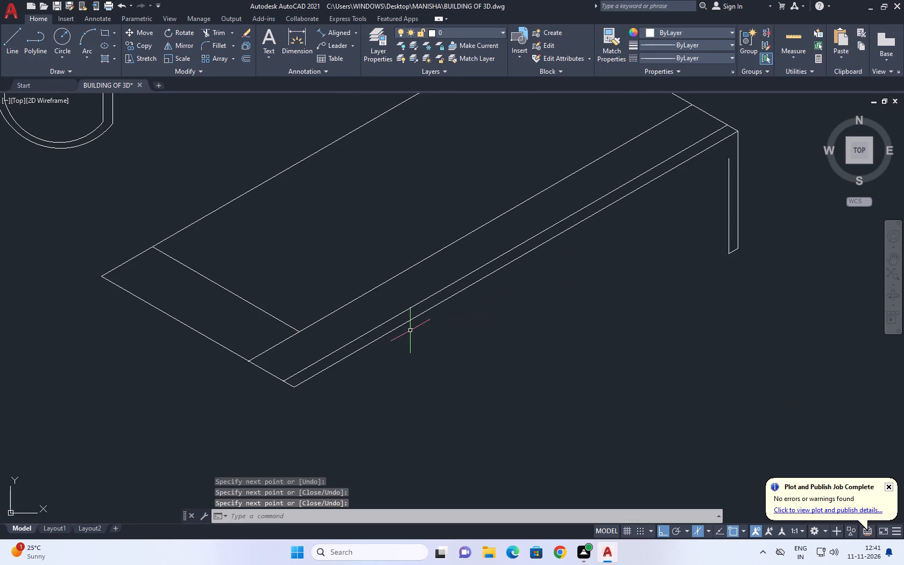
Draw a rail line about 1.85 long at 210° from the leg's inner edge, parallel to the long edges.
{"action": "middle_click_drag", "start_coordinate": [417, 327], "coordinate": [535, 252]}
{"action": "scroll", "coordinate": [554, 266], "scroll_direction": "down", "scroll_amount": 1}
{"action": "key", "text": "space"}
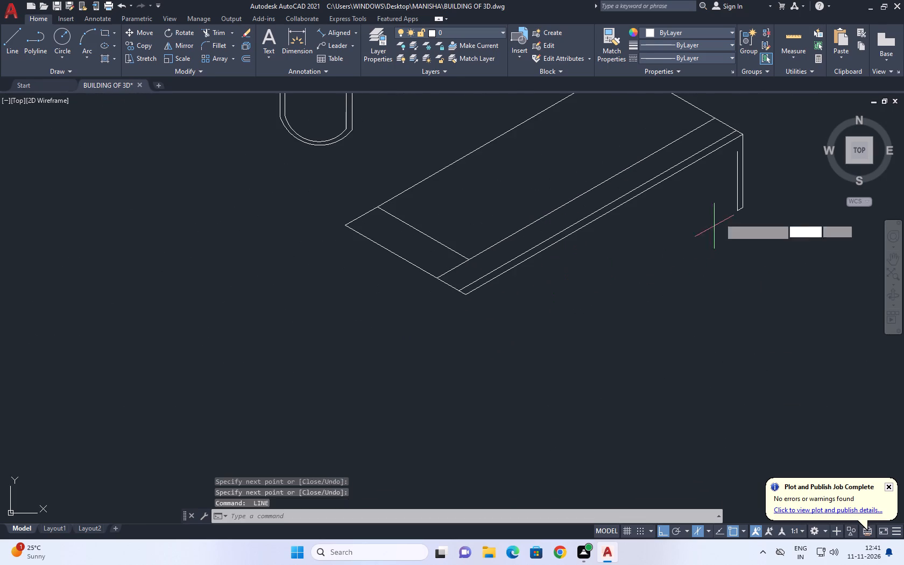
{"action": "scroll", "coordinate": [729, 155], "scroll_direction": "up", "scroll_amount": 1}
{"action": "left_click", "coordinate": [740, 169]}
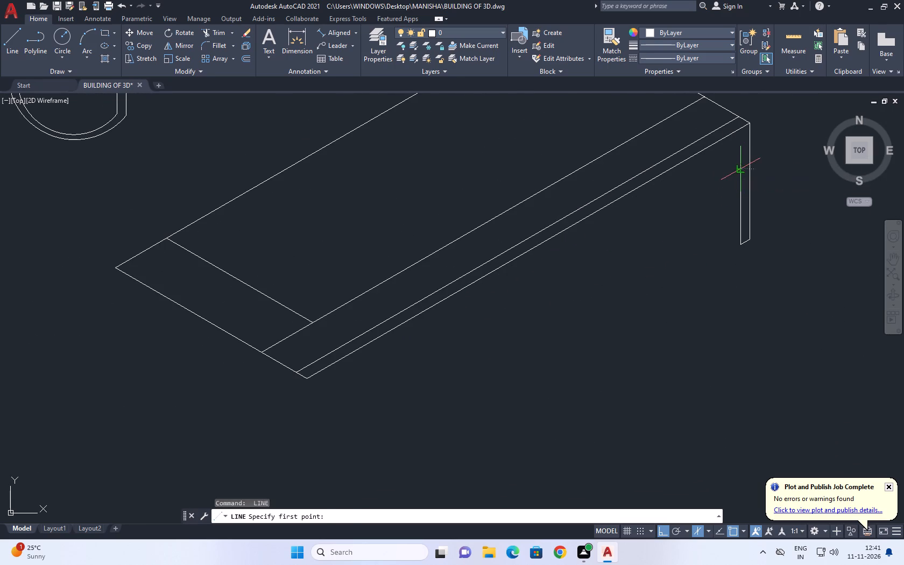
{"action": "left_click", "coordinate": [338, 399]}
{"action": "key", "text": "space"}
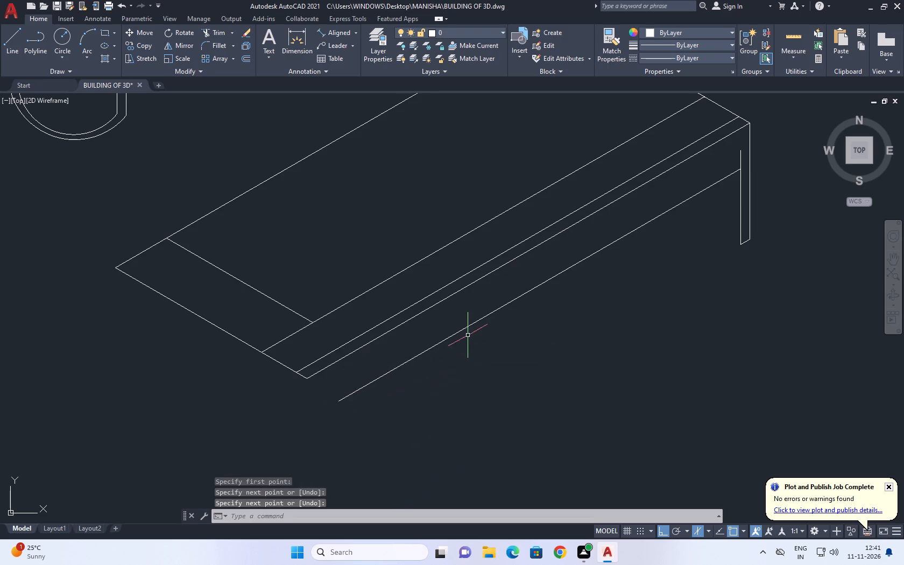
Trim the leg's inner edge where it extends above the new rail line.
{"action": "middle_click_drag", "start_coordinate": [690, 252], "coordinate": [601, 382]}
{"action": "key", "text": "t"}
{"action": "type", "text": "R"}
{"action": "key", "text": "space"}
{"action": "scroll", "coordinate": [663, 293], "scroll_direction": "up", "scroll_amount": 1}
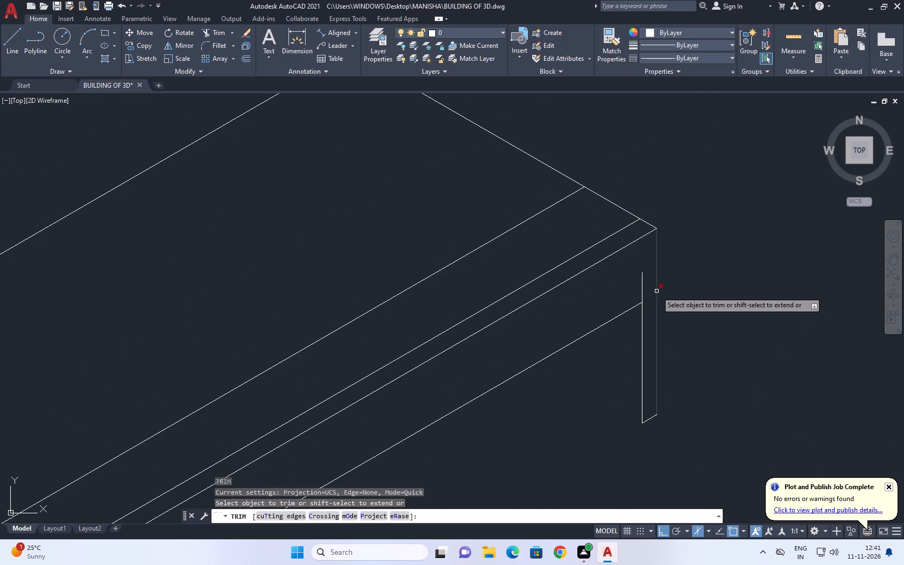
{"action": "left_click", "coordinate": [646, 280]}
{"action": "left_click_drag", "start_coordinate": [625, 287], "coordinate": [620, 288]}
Trim the far short edge beyond the inner long line and the upper long edge beyond the inner short line.
{"action": "scroll", "coordinate": [656, 281], "scroll_direction": "down", "scroll_amount": 2}
{"action": "left_click", "coordinate": [610, 214]}
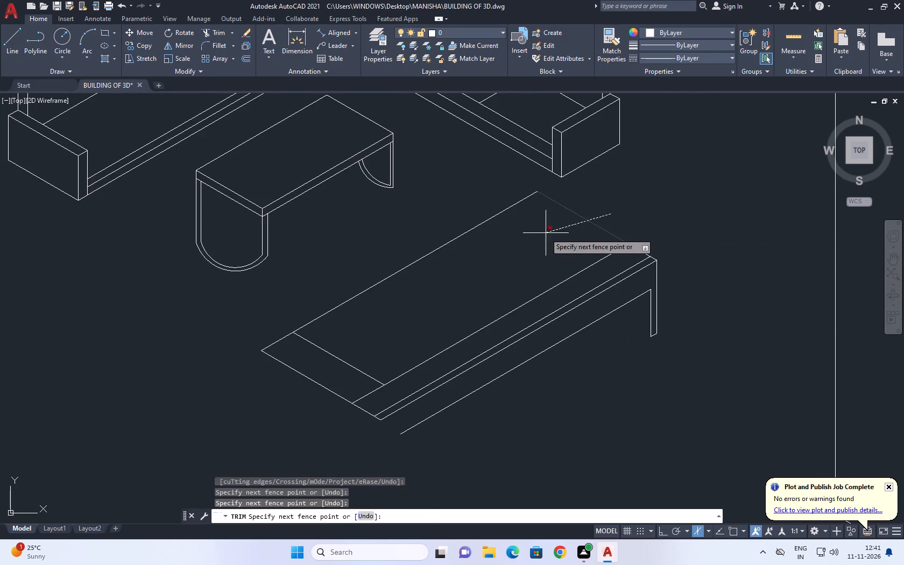
{"action": "left_click", "coordinate": [545, 233]}
{"action": "left_click_drag", "start_coordinate": [528, 227], "coordinate": [522, 224]}
{"action": "left_click", "coordinate": [484, 208]}
{"action": "middle_click_drag", "start_coordinate": [635, 223], "coordinate": [617, 292]}
{"action": "key", "text": "space"}
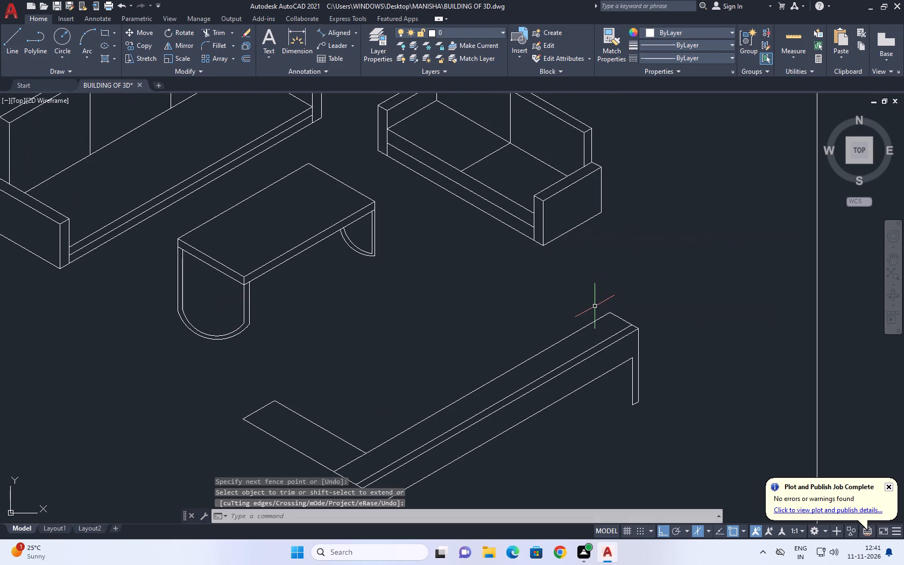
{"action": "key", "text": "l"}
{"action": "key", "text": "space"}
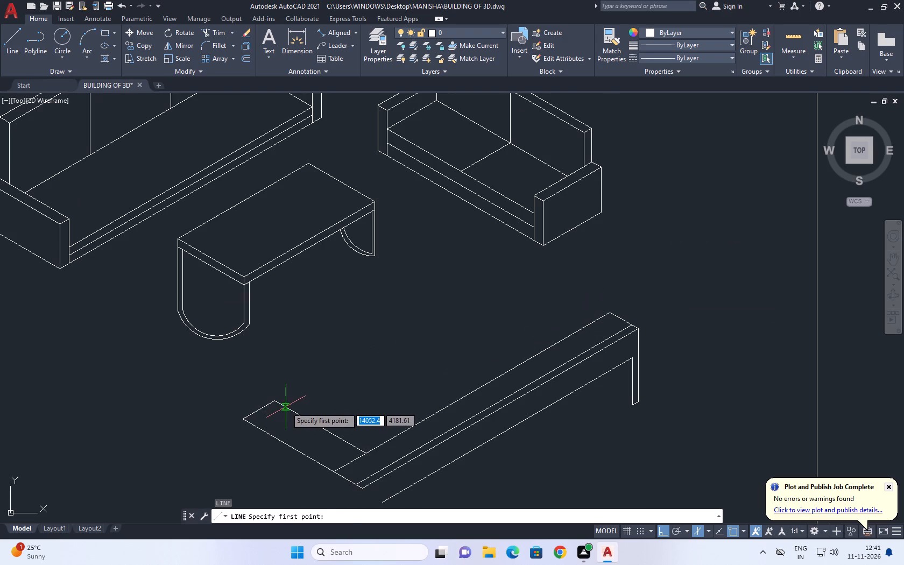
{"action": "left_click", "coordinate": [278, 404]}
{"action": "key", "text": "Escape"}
Draw a long 30° line from the inner short edge, just in from its upper end, toward the small sofa.
{"action": "key", "text": "space"}
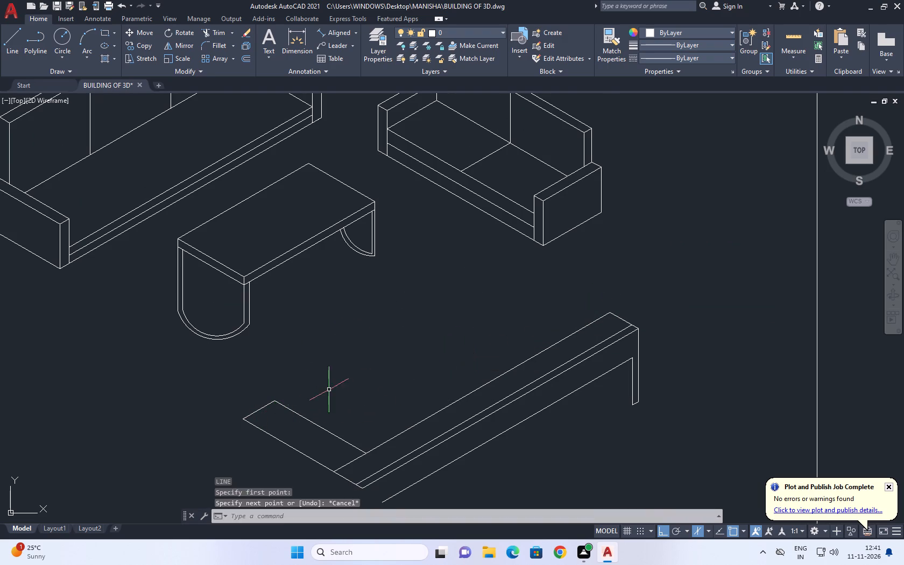
{"action": "scroll", "coordinate": [274, 404], "scroll_direction": "up", "scroll_amount": 2}
{"action": "left_click", "coordinate": [285, 405]}
{"action": "scroll", "coordinate": [442, 363], "scroll_direction": "down", "scroll_amount": 1}
{"action": "middle_click_drag", "start_coordinate": [685, 269], "coordinate": [686, 271]}
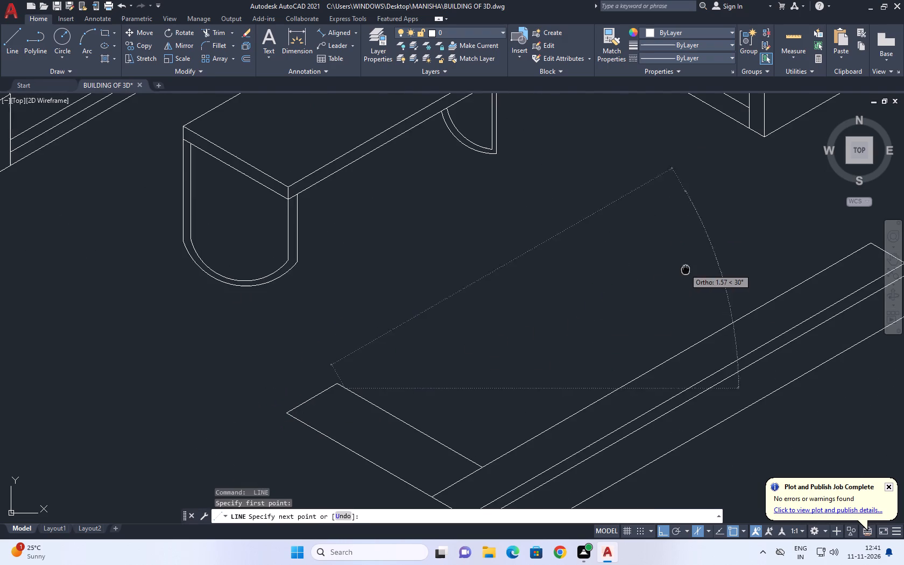
{"action": "middle_click_drag", "start_coordinate": [686, 271], "coordinate": [443, 344]}
{"action": "left_click", "coordinate": [565, 273]}
{"action": "key", "text": "space"}
Draw a 150° line from the inner long edge near its far end, crossing the new 30° line.
{"action": "middle_click_drag", "start_coordinate": [580, 278], "coordinate": [582, 323]}
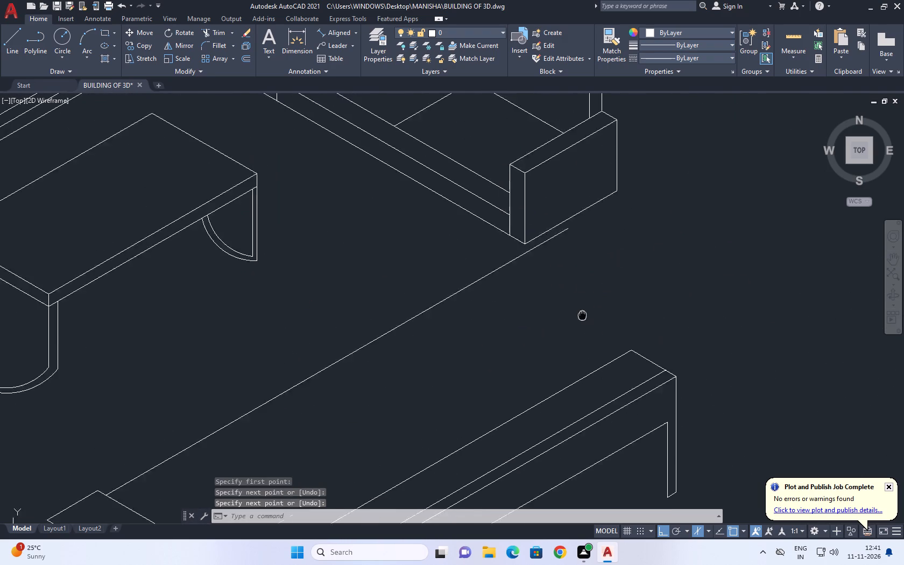
{"action": "middle_click_drag", "start_coordinate": [582, 323], "coordinate": [584, 346]}
{"action": "key", "text": "space"}
{"action": "scroll", "coordinate": [619, 382], "scroll_direction": "up", "scroll_amount": 1}
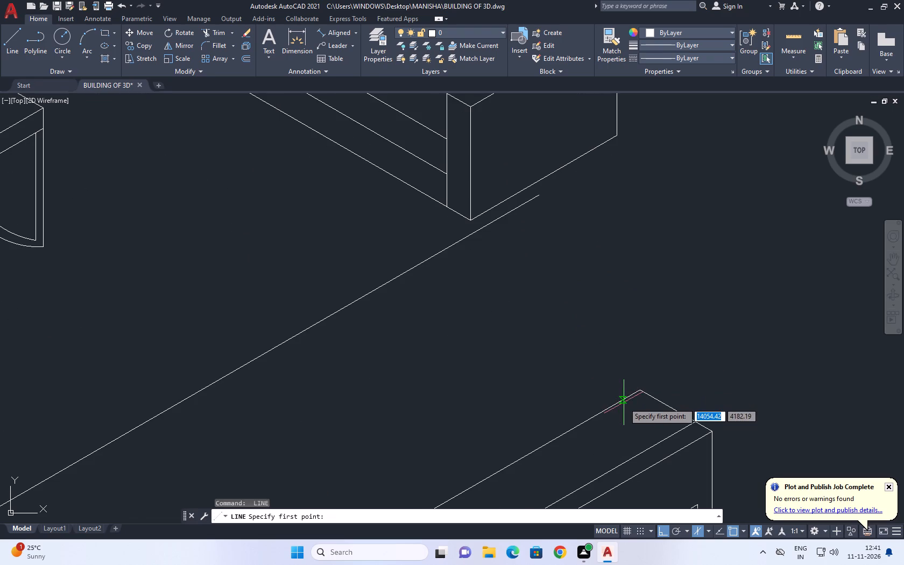
{"action": "left_click", "coordinate": [623, 401]}
{"action": "key", "text": "F5"}
{"action": "left_click", "coordinate": [329, 260]}
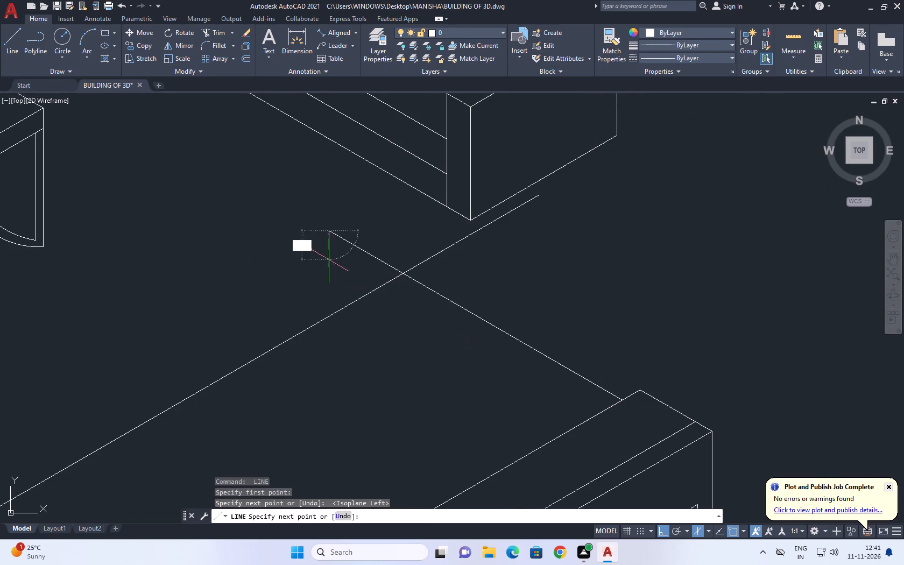
{"action": "key", "text": "space"}
Trim the overhanging ends of the 30° and 150° lines beyond their intersection to form a clean corner.
{"action": "middle_click_drag", "start_coordinate": [442, 258], "coordinate": [453, 305]}
{"action": "key", "text": "t"}
{"action": "key", "text": "r"}
{"action": "key", "text": "space"}
{"action": "left_click", "coordinate": [443, 306]}
{"action": "left_click_drag", "start_coordinate": [355, 301], "coordinate": [371, 300]}
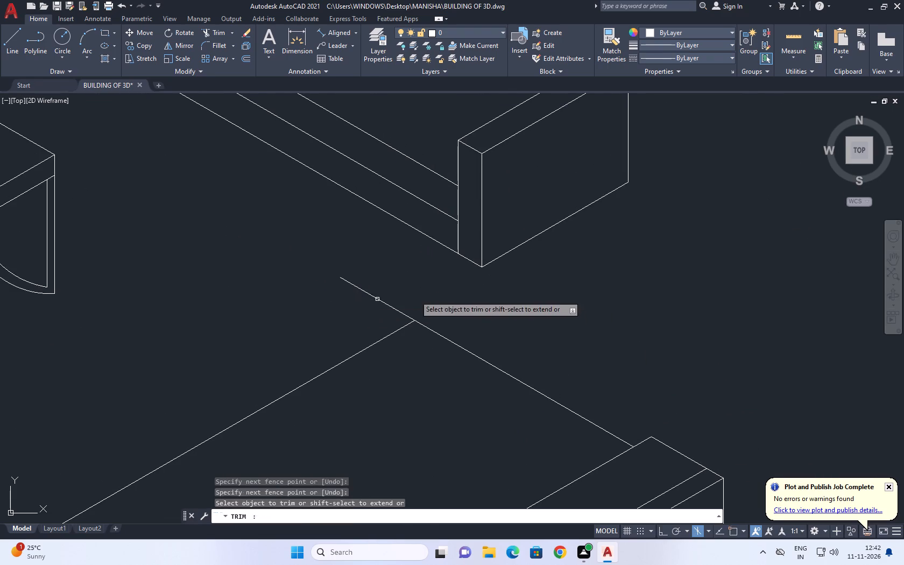
{"action": "left_click", "coordinate": [434, 295]}
{"action": "left_click", "coordinate": [303, 308]}
{"action": "scroll", "coordinate": [543, 298], "scroll_direction": "down", "scroll_amount": 4}
{"action": "key", "text": "space"}
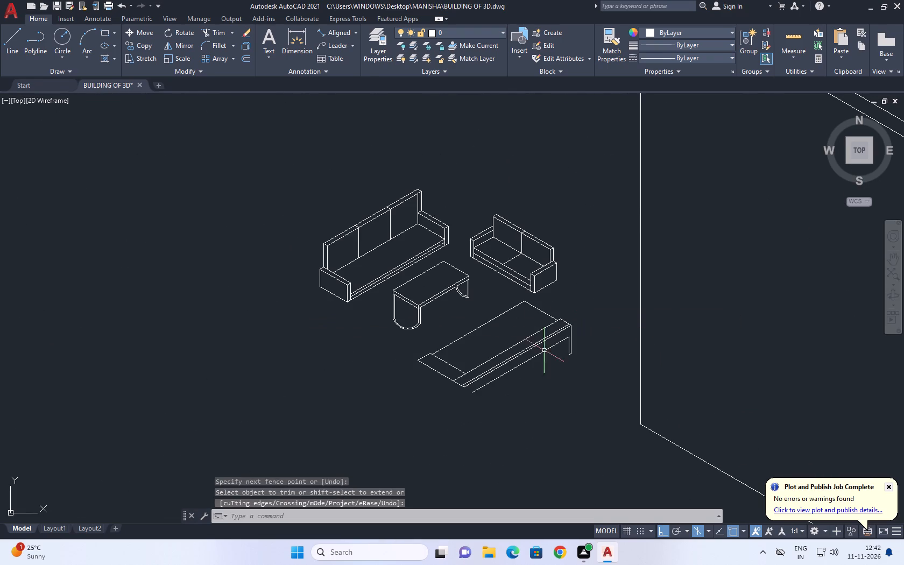
Draw a vertical line down from the outline's near outer corner as the outer edge of the second leg.
{"action": "middle_click_drag", "start_coordinate": [434, 406], "coordinate": [555, 348]}
{"action": "scroll", "coordinate": [609, 345], "scroll_direction": "up", "scroll_amount": 1}
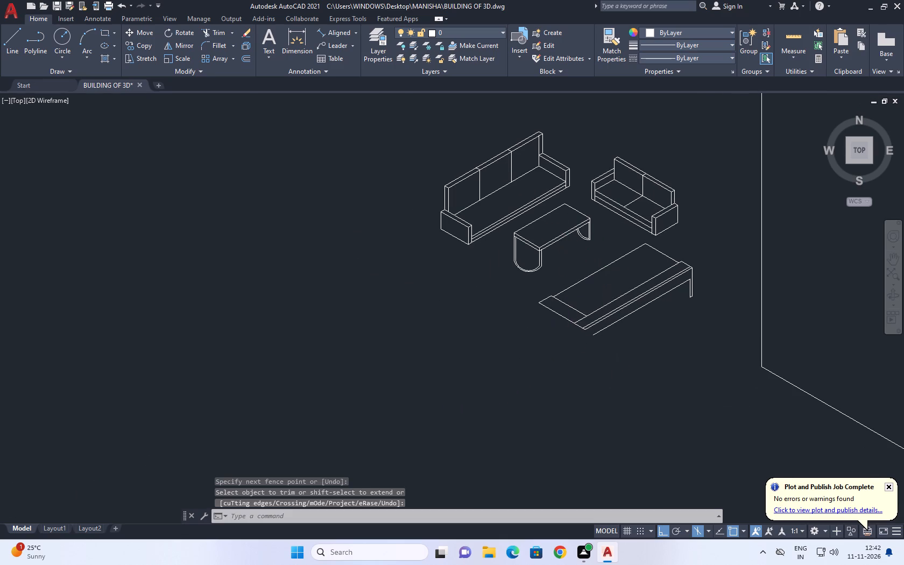
{"action": "scroll", "coordinate": [609, 343], "scroll_direction": "up", "scroll_amount": 1}
{"action": "scroll", "coordinate": [539, 337], "scroll_direction": "up", "scroll_amount": 1}
{"action": "middle_click", "coordinate": [596, 338]}
{"action": "key", "text": "l"}
{"action": "key", "text": "space"}
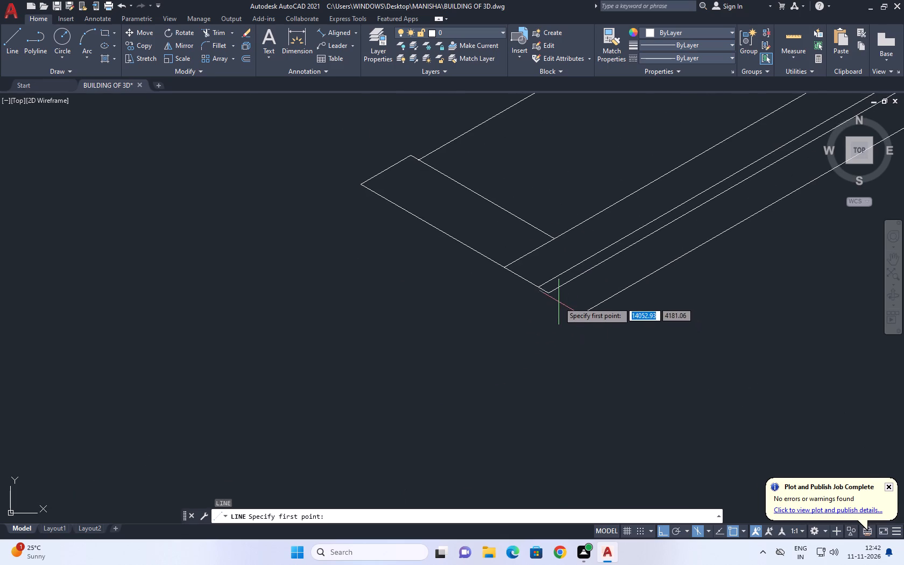
{"action": "left_click", "coordinate": [551, 295]}
{"action": "left_click", "coordinate": [552, 389]}
{"action": "key", "text": "space"}
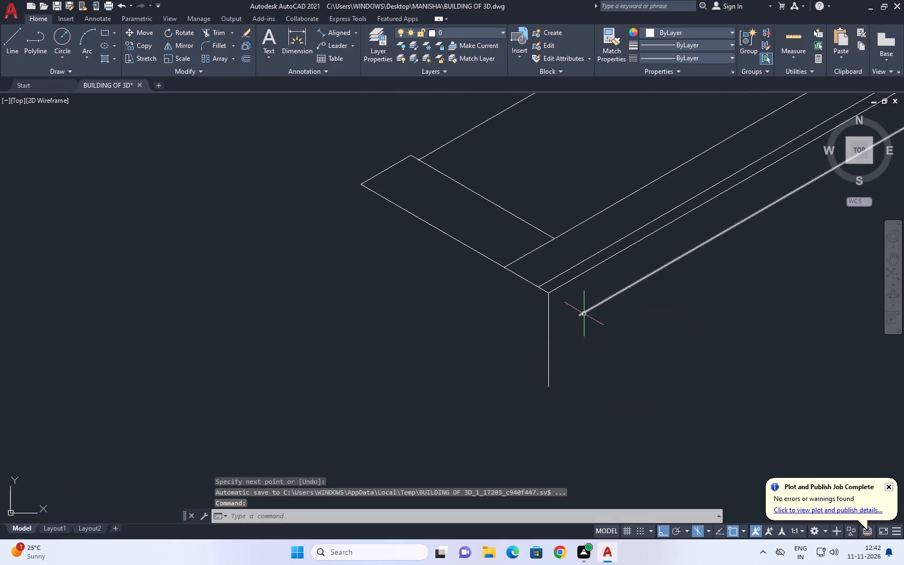
Extend the lower rail line's near end to the new vertical leg line.
{"action": "middle_click_drag", "start_coordinate": [584, 314], "coordinate": [566, 316]}
{"action": "key", "text": "e"}
{"action": "key", "text": "x"}
{"action": "key", "text": "space"}
{"action": "left_click", "coordinate": [568, 307]}
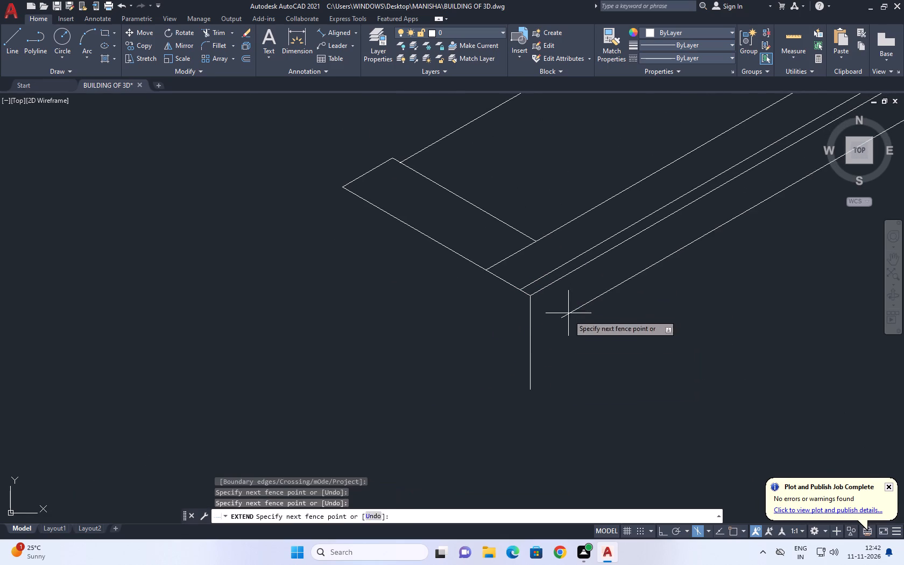
{"action": "left_click_drag", "start_coordinate": [567, 332], "coordinate": [567, 337]}
{"action": "scroll", "coordinate": [549, 314], "scroll_direction": "down", "scroll_amount": 3}
{"action": "key", "text": "space"}
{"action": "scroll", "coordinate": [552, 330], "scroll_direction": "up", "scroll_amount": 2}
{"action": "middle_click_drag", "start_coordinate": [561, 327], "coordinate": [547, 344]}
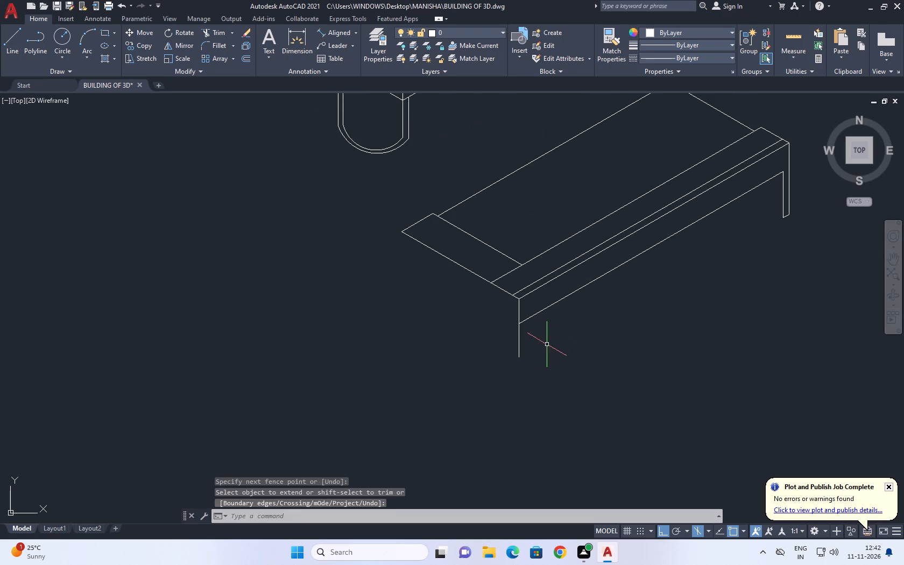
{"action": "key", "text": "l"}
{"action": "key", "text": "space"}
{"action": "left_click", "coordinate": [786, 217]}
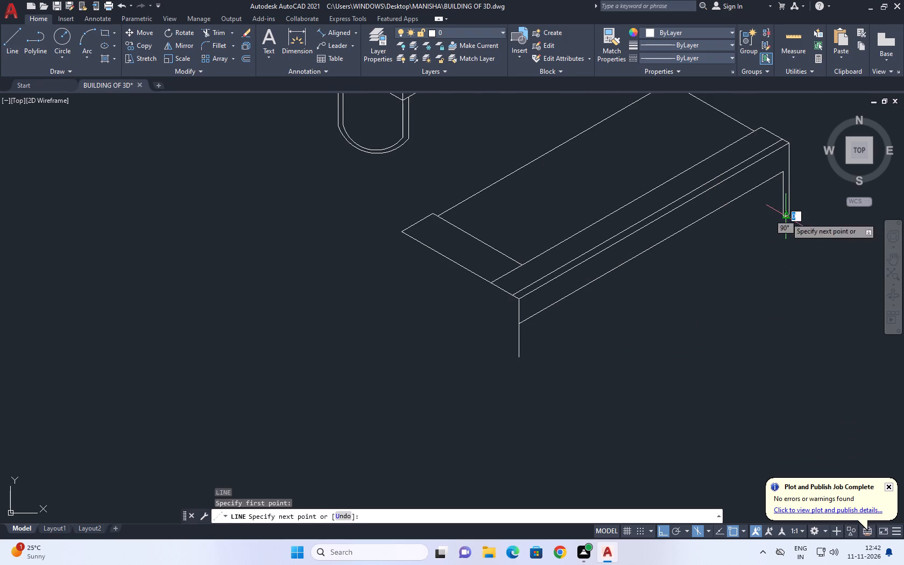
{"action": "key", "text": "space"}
Draw a 150° line from the bottom inner corner of the far leg, running past the rail line.
{"action": "scroll", "coordinate": [795, 221], "scroll_direction": "up", "scroll_amount": 2}
{"action": "key", "text": "space"}
{"action": "left_click", "coordinate": [757, 216]}
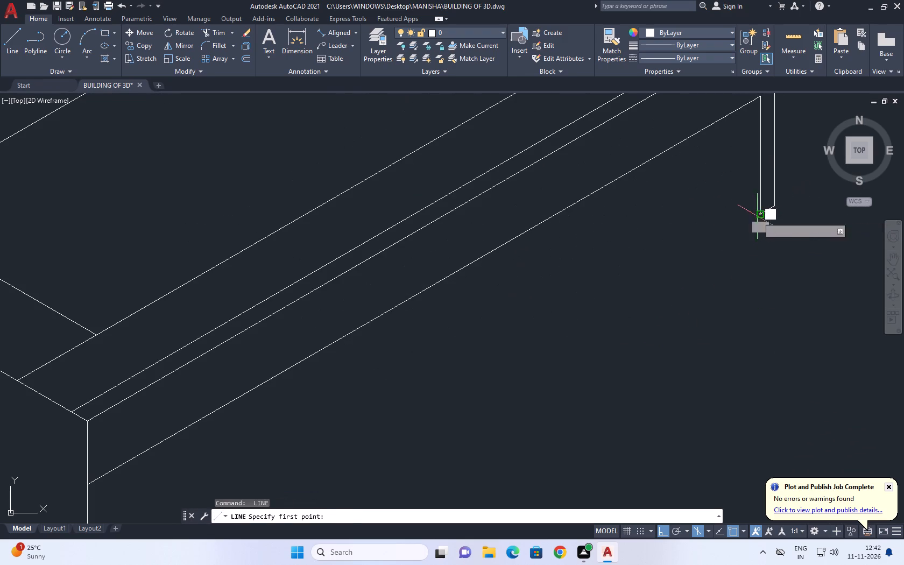
{"action": "middle_click_drag", "start_coordinate": [679, 189], "coordinate": [682, 265]}
{"action": "scroll", "coordinate": [676, 237], "scroll_direction": "up", "scroll_amount": 1}
{"action": "left_click_drag", "start_coordinate": [626, 209], "coordinate": [613, 207]}
{"action": "key", "text": "space"}
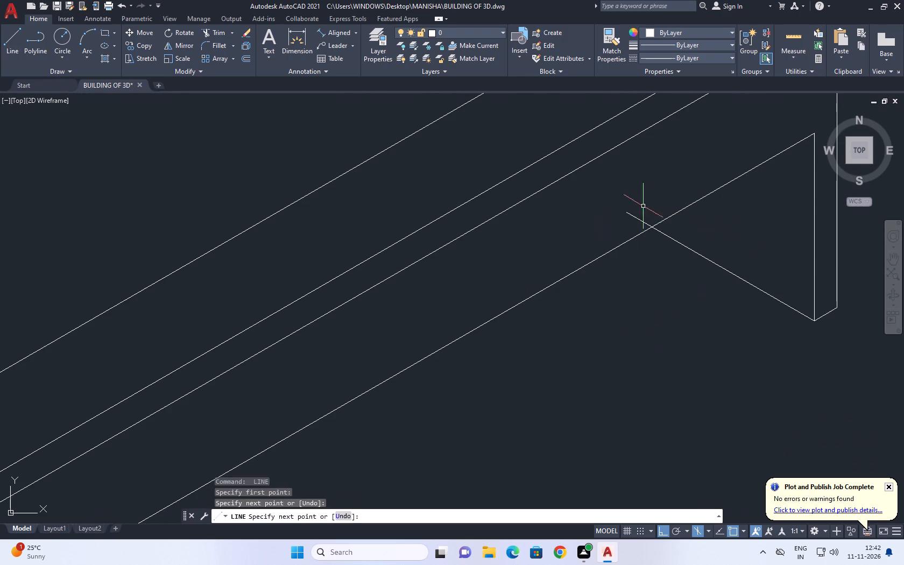
Trim the overhanging end of the 150° line beyond the lower rail line at the far leg.
{"action": "middle_click_drag", "start_coordinate": [644, 207], "coordinate": [594, 262]}
{"action": "key", "text": "t"}
{"action": "key", "text": "r"}
{"action": "key", "text": "space"}
{"action": "left_click", "coordinate": [608, 262]}
{"action": "left_click_drag", "start_coordinate": [568, 278], "coordinate": [559, 285]}
{"action": "scroll", "coordinate": [627, 218], "scroll_direction": "down", "scroll_amount": 4}
{"action": "key", "text": "space"}
Draw a 210° guide line from the far leg's bottom inner corner, running past the near vertical leg line.
{"action": "scroll", "coordinate": [590, 249], "scroll_direction": "down", "scroll_amount": 1}
{"action": "type", "text": "L"}
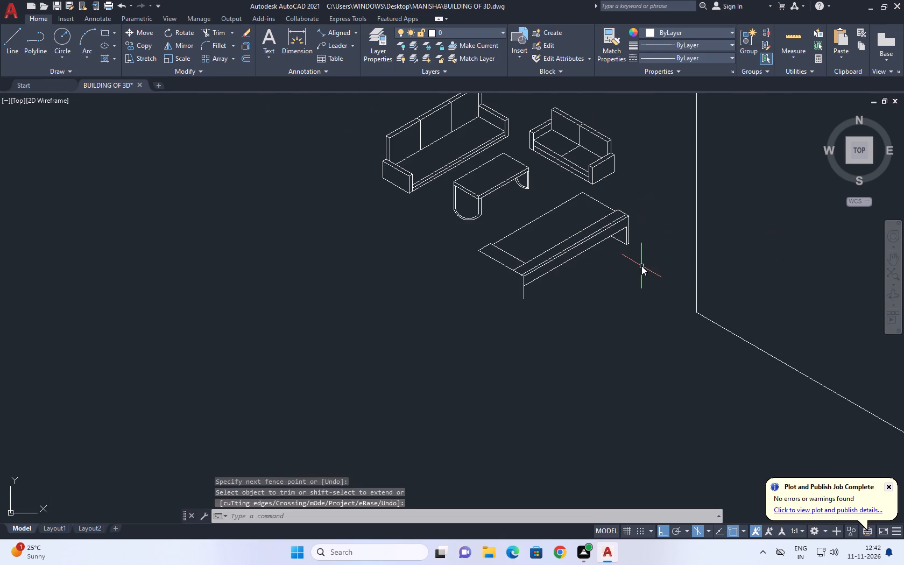
{"action": "key", "text": "space"}
{"action": "scroll", "coordinate": [639, 260], "scroll_direction": "up", "scroll_amount": 2}
{"action": "left_click", "coordinate": [605, 224]}
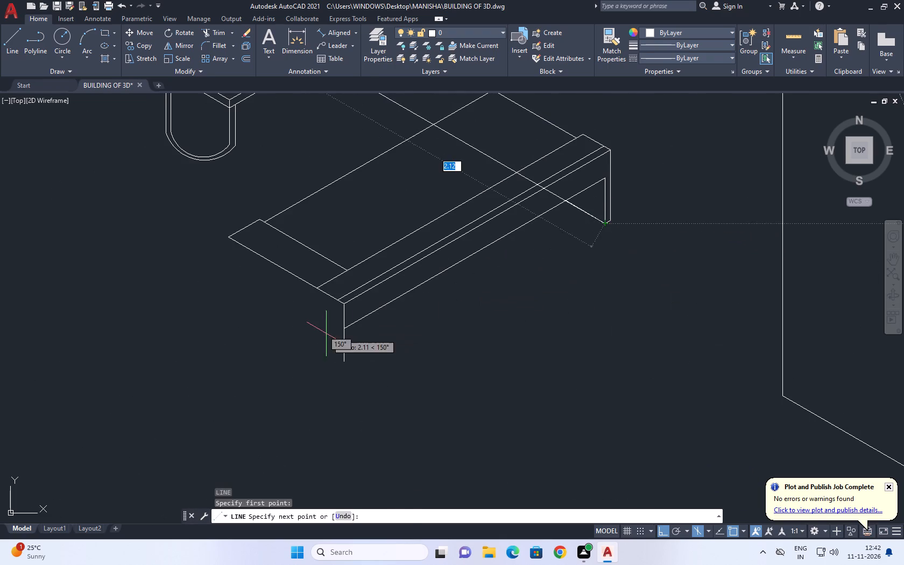
{"action": "key", "text": "F5"}
{"action": "left_click_drag", "start_coordinate": [265, 370], "coordinate": [272, 370]}
{"action": "key", "text": "space"}
{"action": "middle_click_drag", "start_coordinate": [397, 355], "coordinate": [412, 355]}
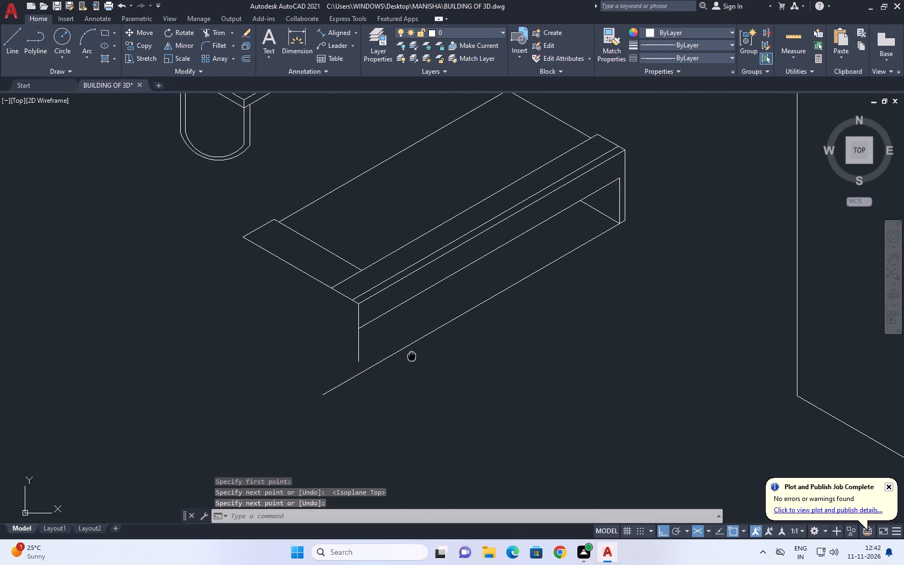
Fillet the near vertical leg line and the guide line into a sharp corner.
{"action": "middle_click_drag", "start_coordinate": [412, 355], "coordinate": [420, 352]}
{"action": "key", "text": "f"}
{"action": "key", "text": "space"}
{"action": "left_click", "coordinate": [366, 343]}
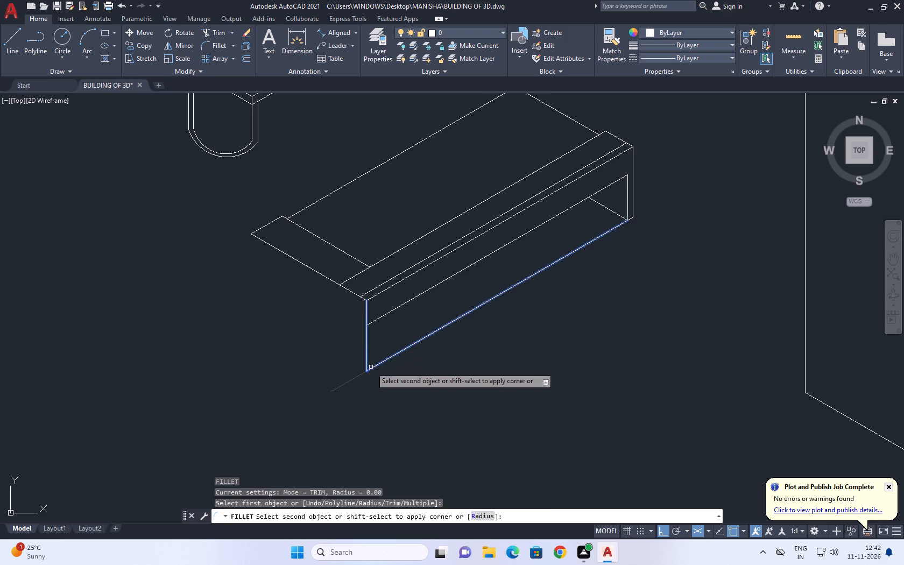
{"action": "left_click", "coordinate": [371, 367]}
Erase the guide line running between the bottoms of the two legs.
{"action": "left_click", "coordinate": [442, 334]}
{"action": "left_click", "coordinate": [437, 318]}
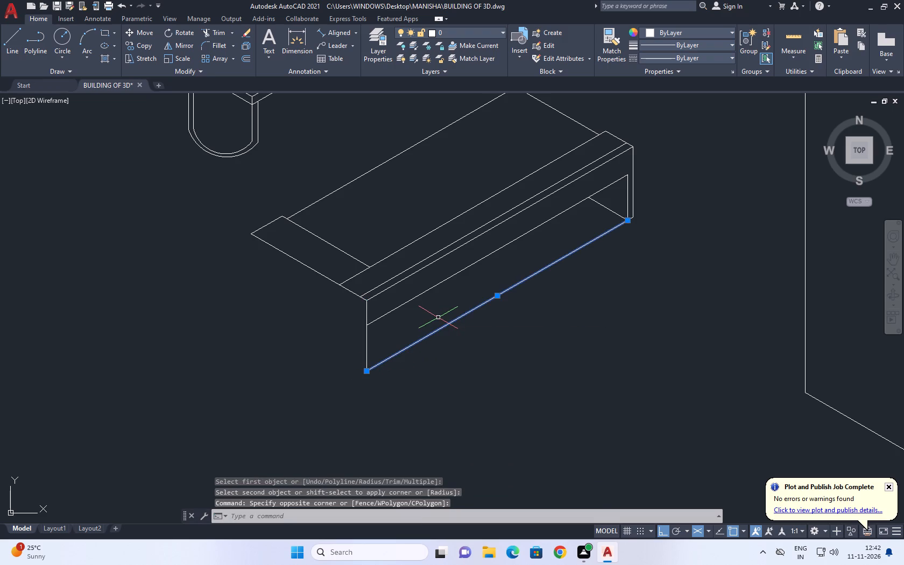
{"action": "key", "text": "Delete"}
Copy the near end edge and its vertical leg line outward about 0.1 units at 210°.
{"action": "scroll", "coordinate": [526, 336], "scroll_direction": "down", "scroll_amount": 1}
{"action": "middle_click_drag", "start_coordinate": [387, 344], "coordinate": [509, 359]}
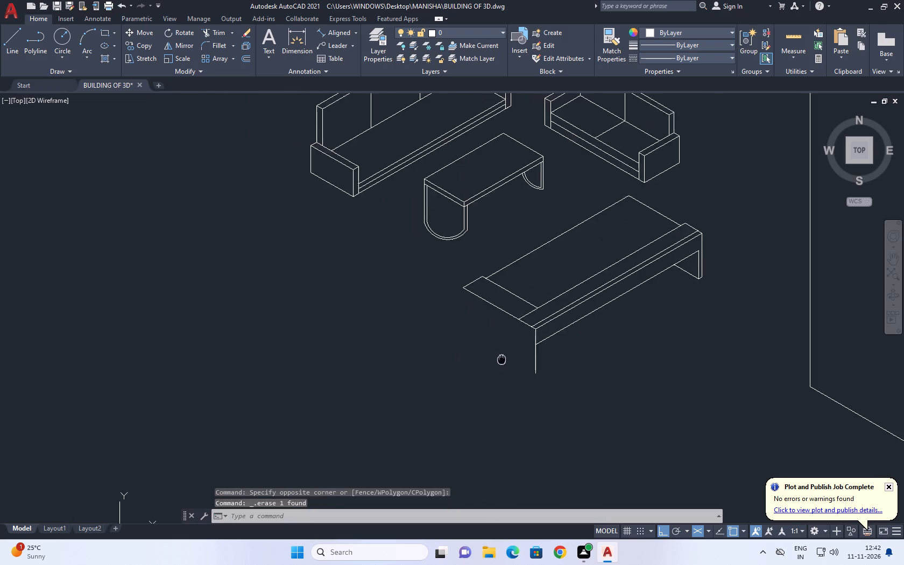
{"action": "middle_click_drag", "start_coordinate": [509, 359], "coordinate": [542, 348]}
{"action": "scroll", "coordinate": [567, 296], "scroll_direction": "up", "scroll_amount": 1}
{"action": "left_click_drag", "start_coordinate": [545, 305], "coordinate": [543, 299]}
{"action": "left_click", "coordinate": [588, 339]}
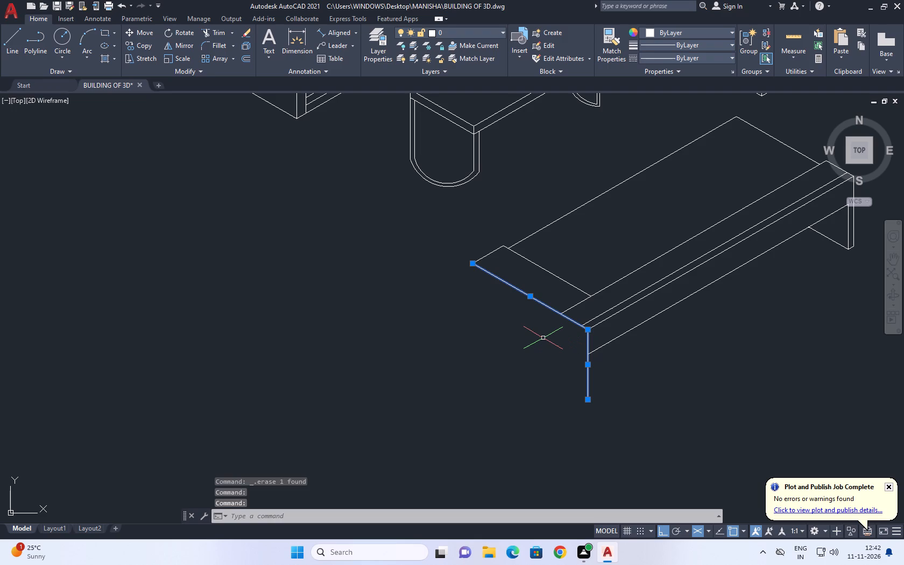
{"action": "type", "text": "CO"}
{"action": "key", "text": "space"}
{"action": "scroll", "coordinate": [624, 336], "scroll_direction": "up", "scroll_amount": 3}
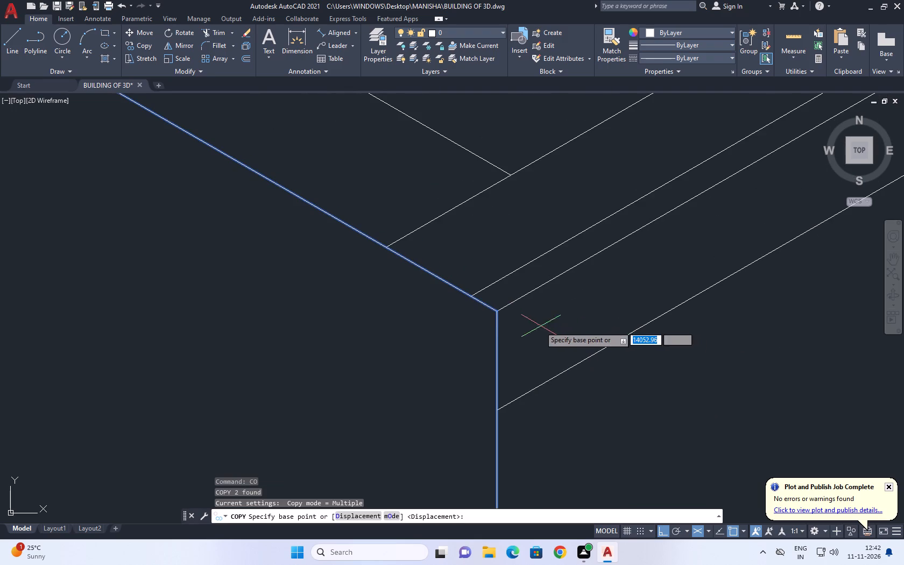
{"action": "left_click", "coordinate": [493, 310]}
{"action": "scroll", "coordinate": [457, 319], "scroll_direction": "down", "scroll_amount": 1}
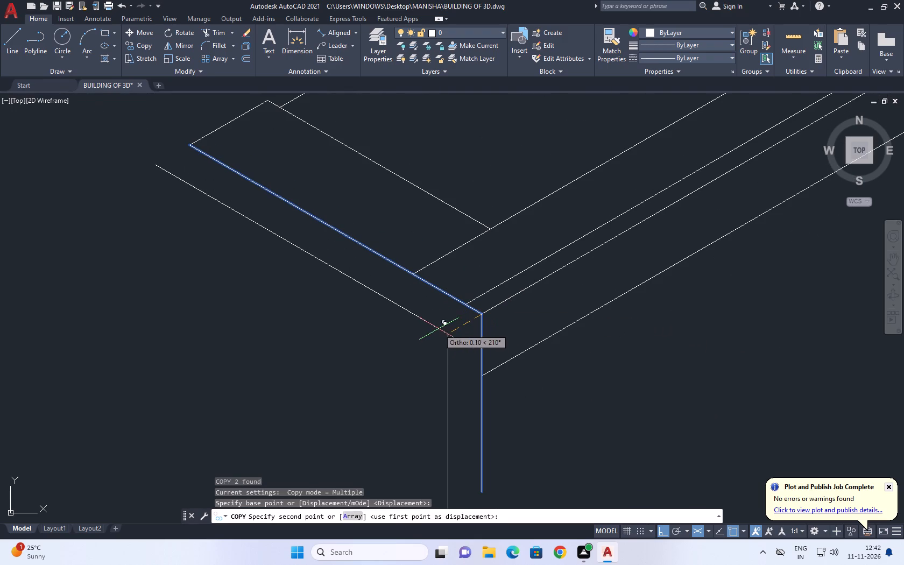
{"action": "left_click_drag", "start_coordinate": [429, 333], "coordinate": [434, 331]}
{"action": "key", "text": "space"}
Connect the copied end edge to the original with short lines at both top corners.
{"action": "scroll", "coordinate": [553, 289], "scroll_direction": "down", "scroll_amount": 2}
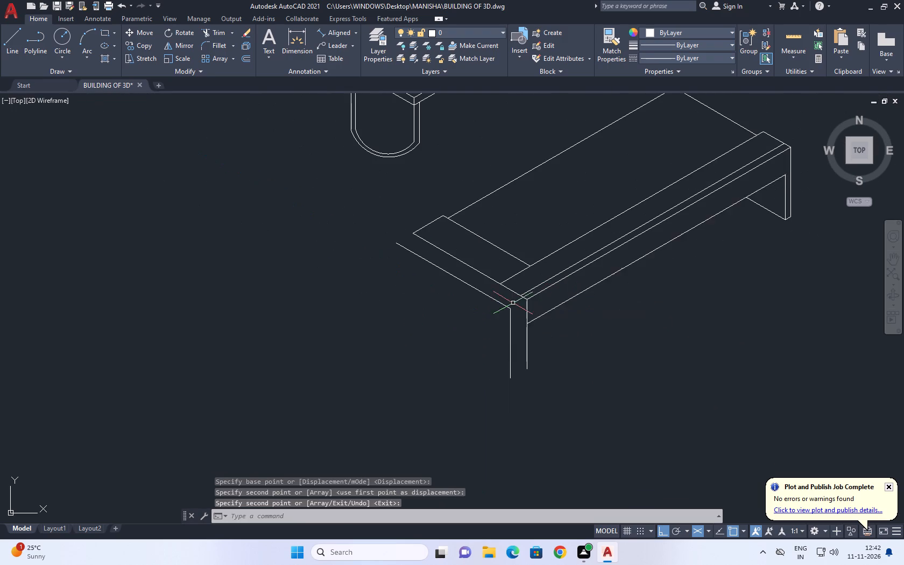
{"action": "middle_click_drag", "start_coordinate": [512, 303], "coordinate": [527, 304]}
{"action": "type", "text": "L"}
{"action": "key", "text": "space"}
{"action": "scroll", "coordinate": [527, 307], "scroll_direction": "up", "scroll_amount": 1}
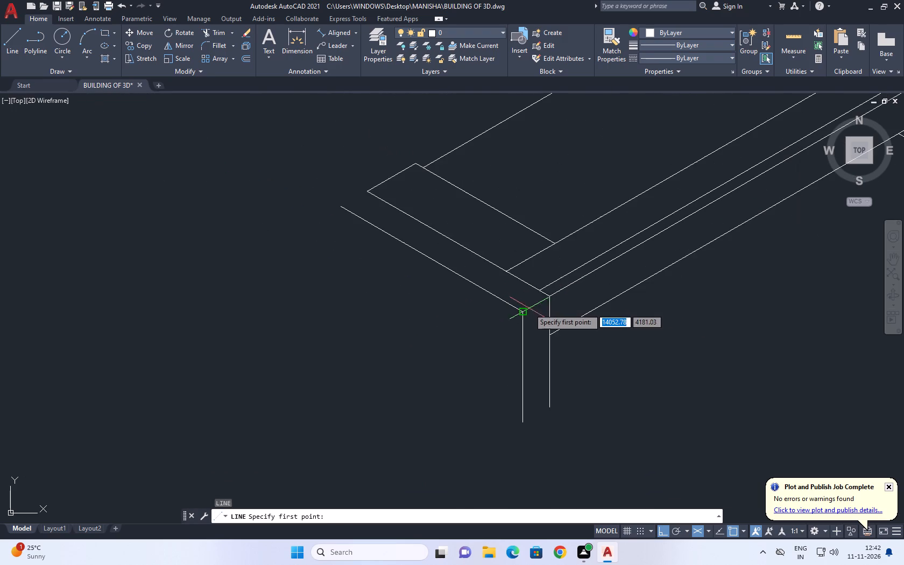
{"action": "left_click", "coordinate": [553, 299]}
{"action": "left_click", "coordinate": [522, 314]}
{"action": "key", "text": "space"}
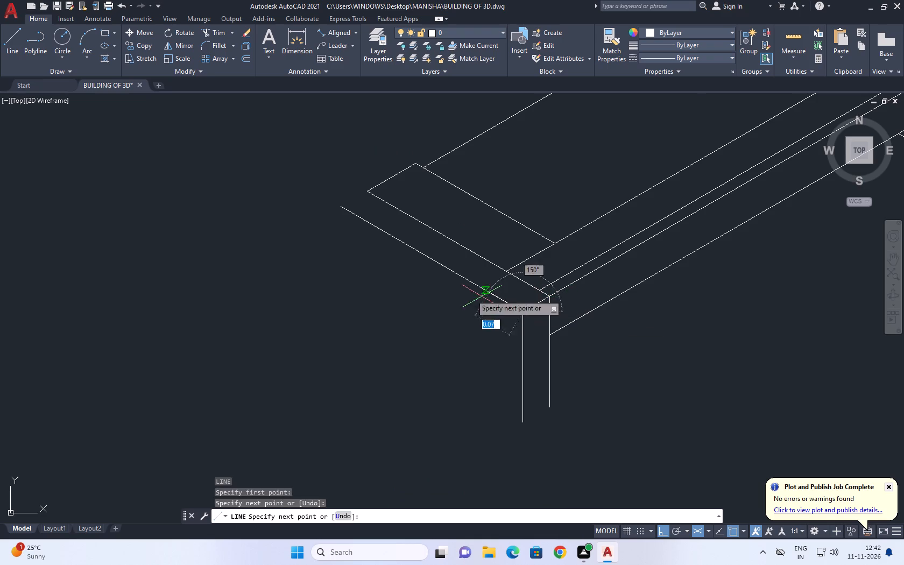
{"action": "key", "text": "space"}
{"action": "left_click", "coordinate": [339, 210]}
{"action": "left_click", "coordinate": [371, 192]}
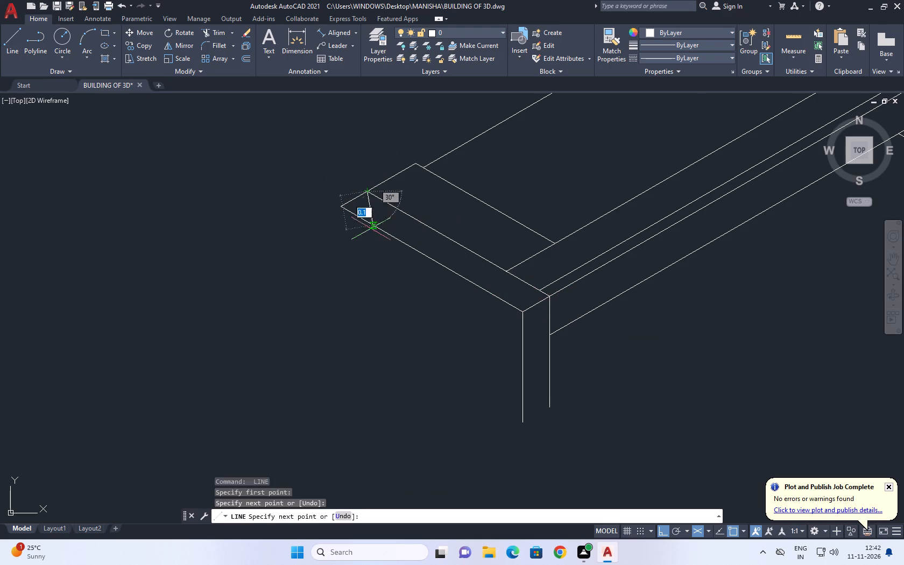
{"action": "key", "text": "space"}
Draw a vertical line down from the outer far corner of the copied end edge, running past the leg's depth.
{"action": "key", "text": "space"}
{"action": "left_click_drag", "start_coordinate": [339, 208], "coordinate": [336, 220]}
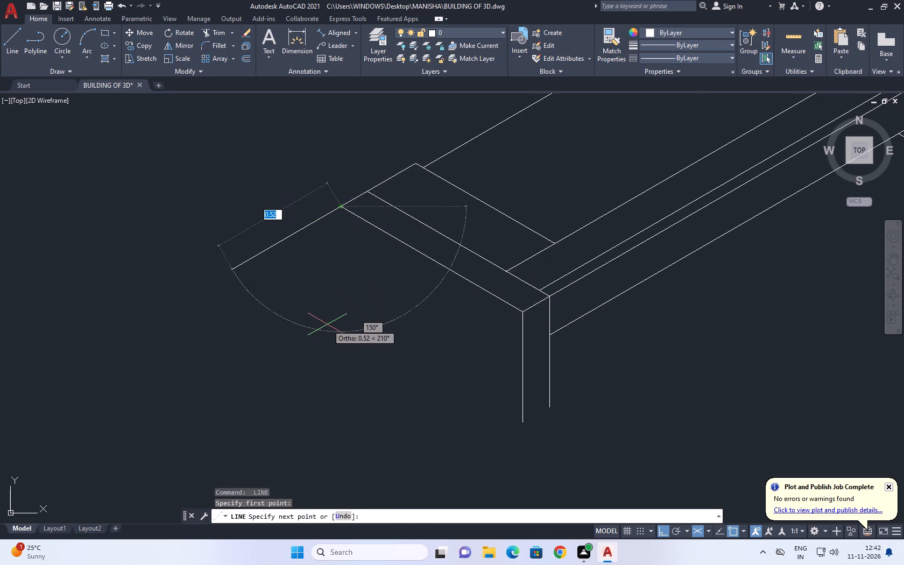
{"action": "key", "text": "F5"}
{"action": "left_click", "coordinate": [343, 362]}
{"action": "key", "text": "space"}
Draw the end panel's bottom edges, joining the two leg lines and continuing at 150° past the outer vertical line.
{"action": "key", "text": "space"}
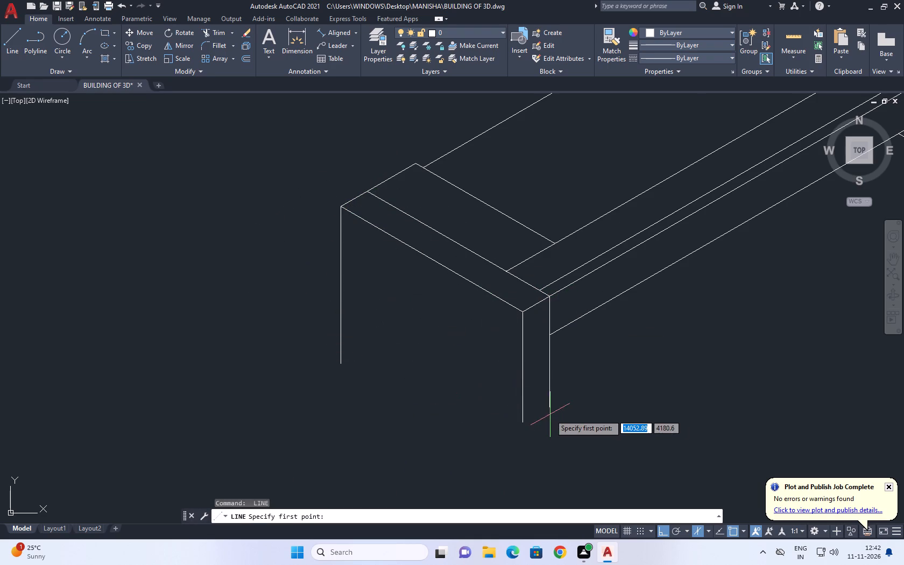
{"action": "left_click", "coordinate": [549, 406]}
{"action": "left_click", "coordinate": [522, 423]}
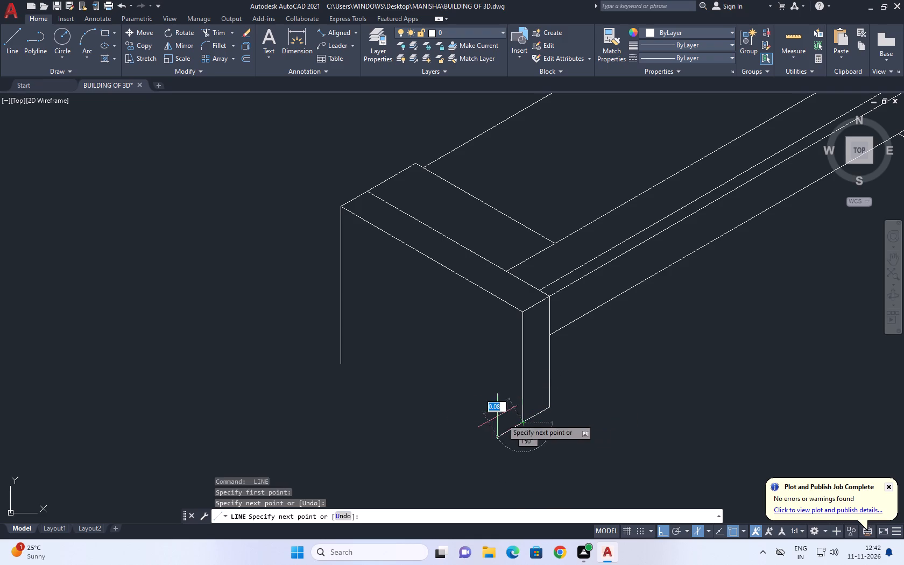
{"action": "key", "text": "F5"}
{"action": "left_click", "coordinate": [319, 298]}
{"action": "key", "text": "space"}
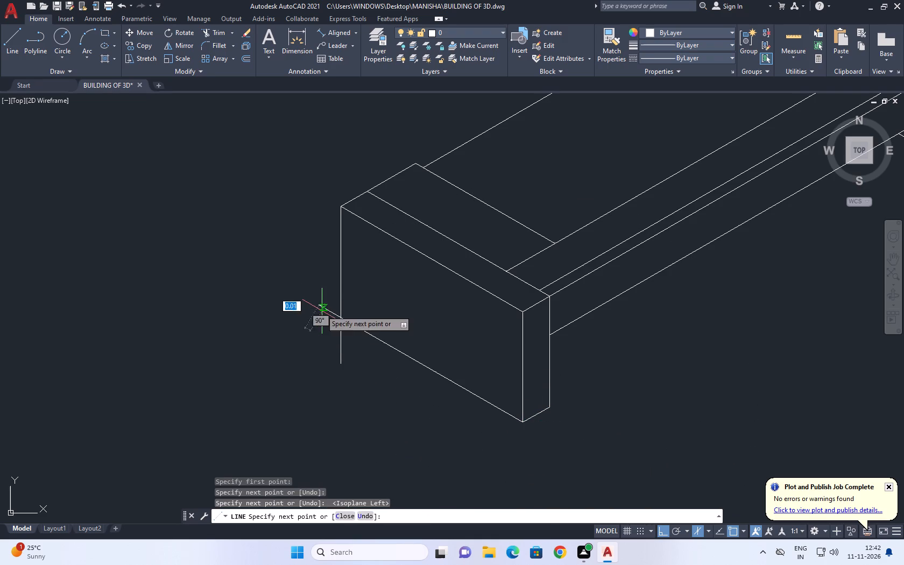
Trim the overhanging ends of the outer vertical line and the 150° bottom edge at their intersection.
{"action": "type", "text": "TR"}
{"action": "key", "text": "space"}
{"action": "left_click", "coordinate": [353, 356]}
{"action": "left_click", "coordinate": [295, 316]}
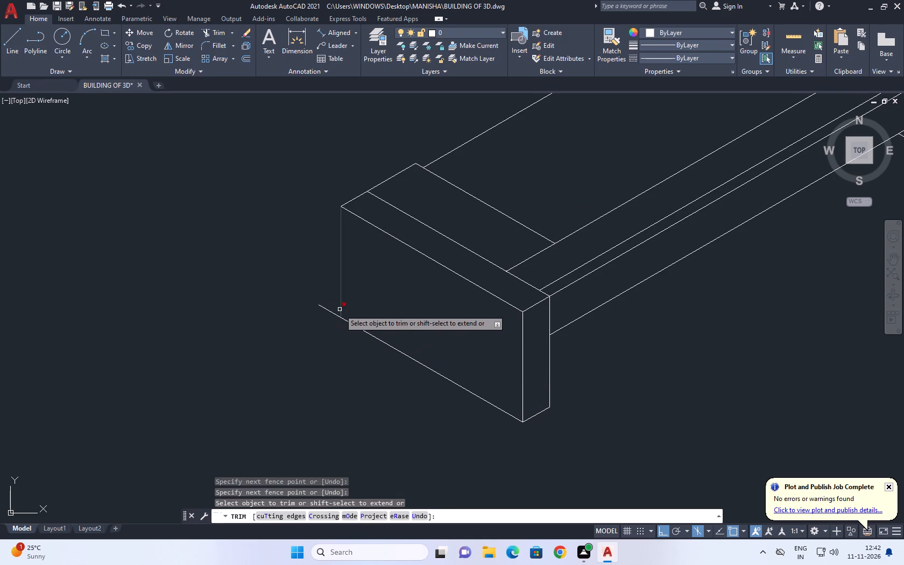
{"action": "left_click", "coordinate": [328, 312]}
{"action": "scroll", "coordinate": [427, 346], "scroll_direction": "down", "scroll_amount": 2}
{"action": "scroll", "coordinate": [487, 344], "scroll_direction": "down", "scroll_amount": 1}
{"action": "key", "text": "Escape"}
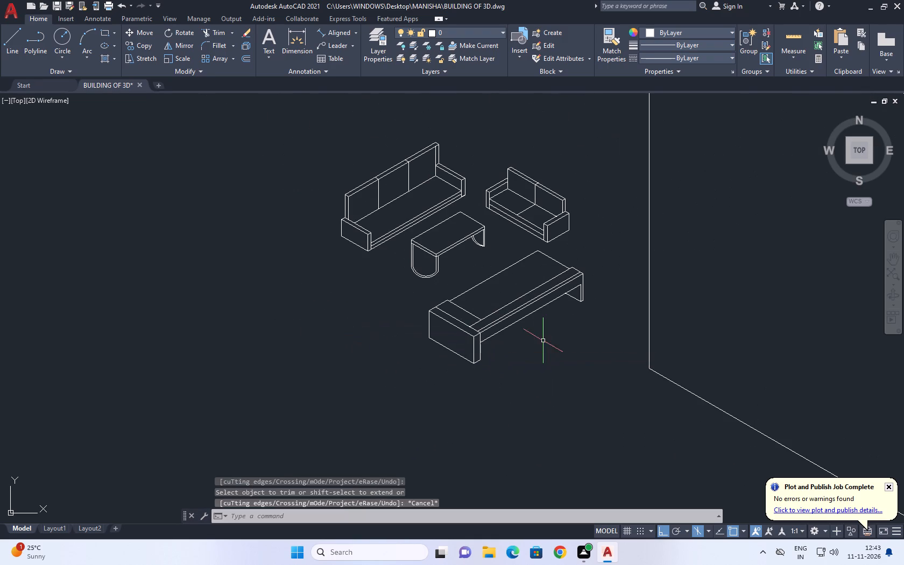
{"action": "middle_click_drag", "start_coordinate": [547, 341], "coordinate": [545, 352]}
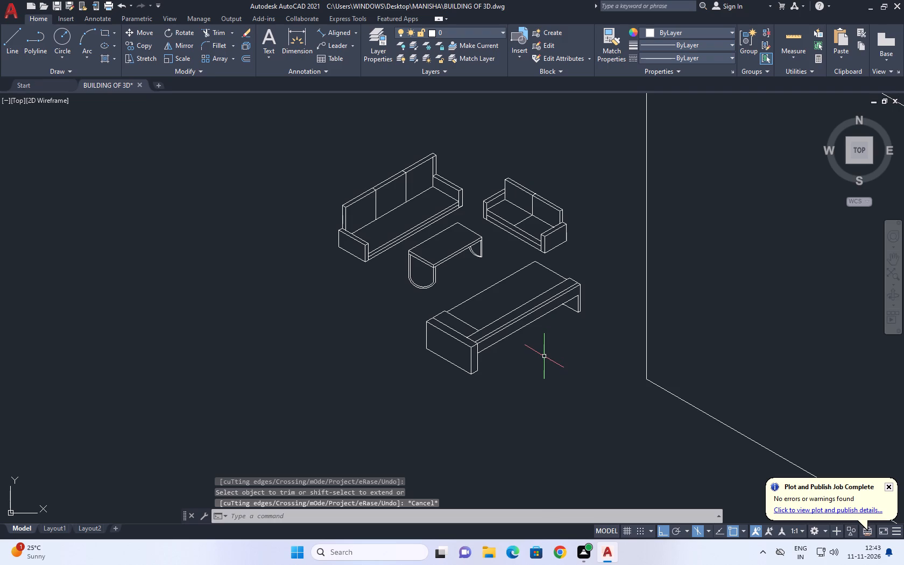
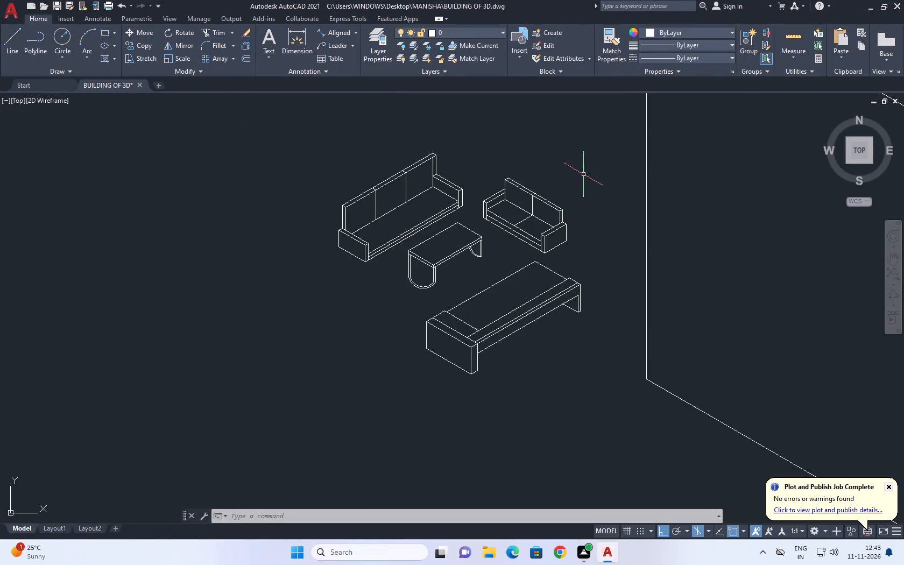
Move the whole long low couch in front of the coffee table about 0.40 at 150° in the top isoplane.
{"action": "scroll", "coordinate": [584, 179], "scroll_direction": "down", "scroll_amount": 1}
{"action": "scroll", "coordinate": [495, 243], "scroll_direction": "up", "scroll_amount": 3}
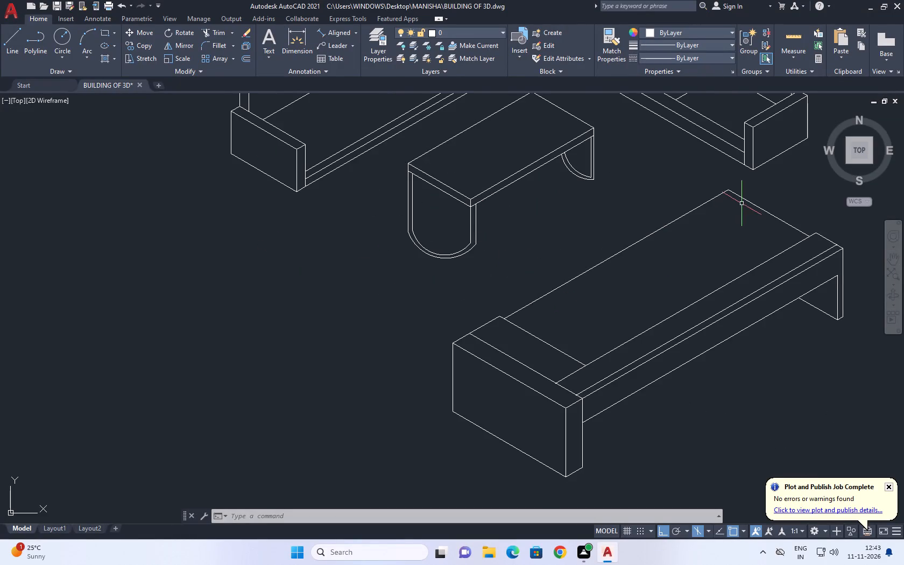
{"action": "middle_click_drag", "start_coordinate": [741, 206], "coordinate": [623, 206]}
{"action": "left_click_drag", "start_coordinate": [771, 220], "coordinate": [766, 222]}
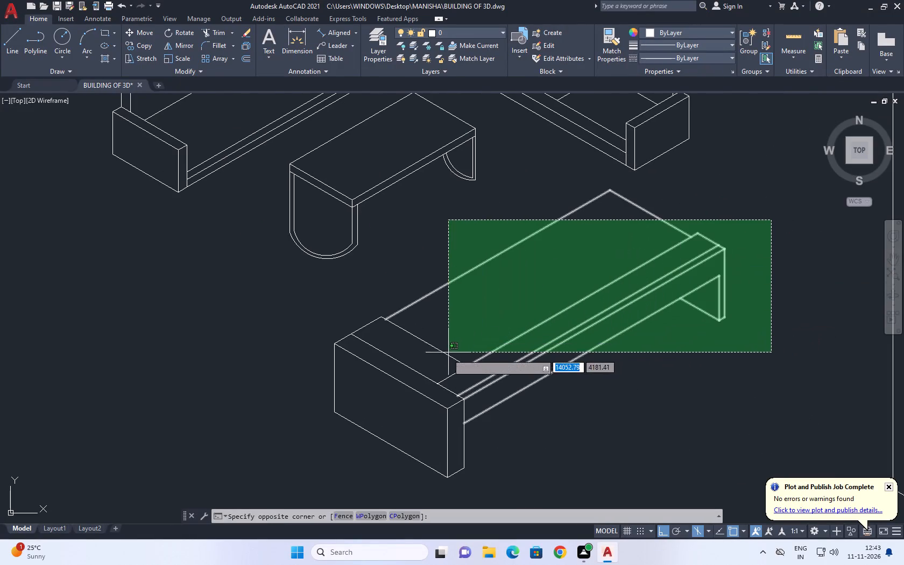
{"action": "left_click", "coordinate": [440, 376]}
{"action": "middle_click_drag", "start_coordinate": [612, 339], "coordinate": [672, 289]}
{"action": "left_click_drag", "start_coordinate": [529, 447], "coordinate": [521, 439]}
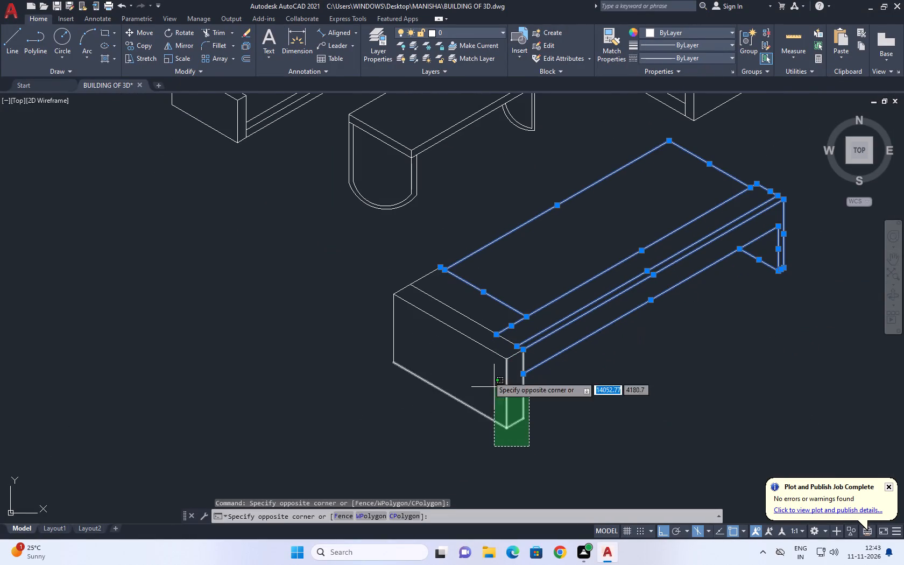
{"action": "left_click_drag", "start_coordinate": [327, 274], "coordinate": [321, 278]}
{"action": "left_click_drag", "start_coordinate": [573, 423], "coordinate": [562, 421]}
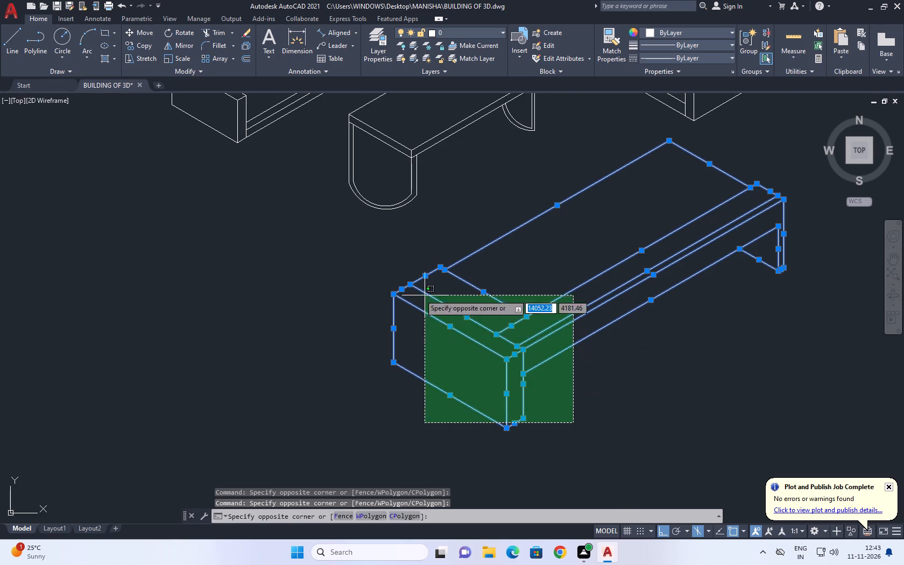
{"action": "left_click", "coordinate": [344, 286]}
{"action": "scroll", "coordinate": [647, 299], "scroll_direction": "down", "scroll_amount": 2}
{"action": "scroll", "coordinate": [709, 297], "scroll_direction": "up", "scroll_amount": 1}
{"action": "left_click", "coordinate": [719, 299]}
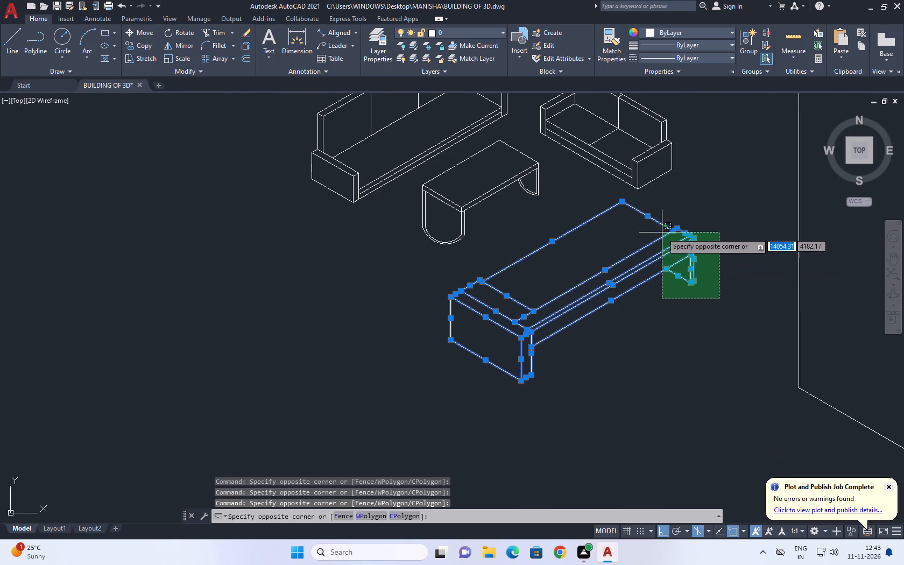
{"action": "left_click", "coordinate": [662, 232]}
{"action": "middle_click_drag", "start_coordinate": [659, 234], "coordinate": [662, 253]}
{"action": "key", "text": "m"}
{"action": "key", "text": "space"}
{"action": "scroll", "coordinate": [667, 257], "scroll_direction": "up", "scroll_amount": 1}
{"action": "left_click", "coordinate": [564, 263]}
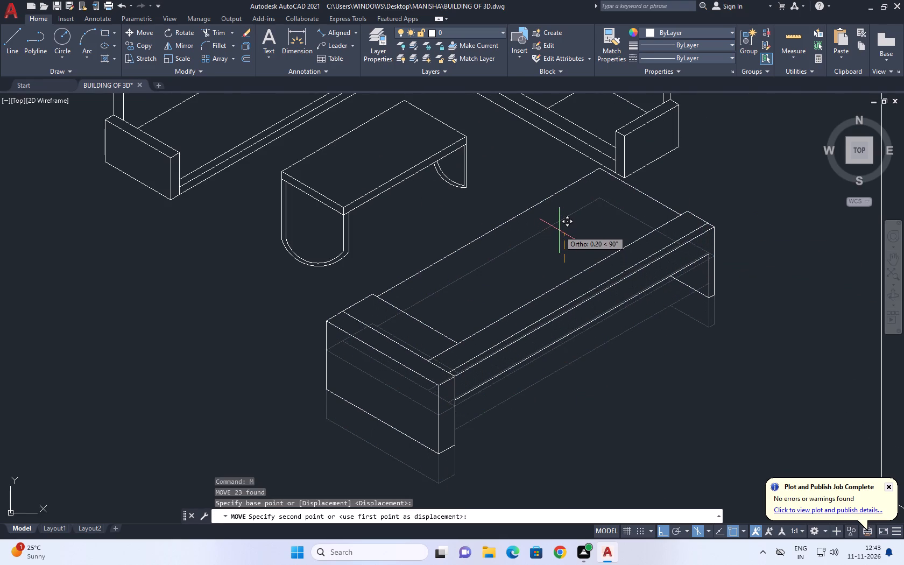
{"action": "scroll", "coordinate": [559, 230], "scroll_direction": "down", "scroll_amount": 1}
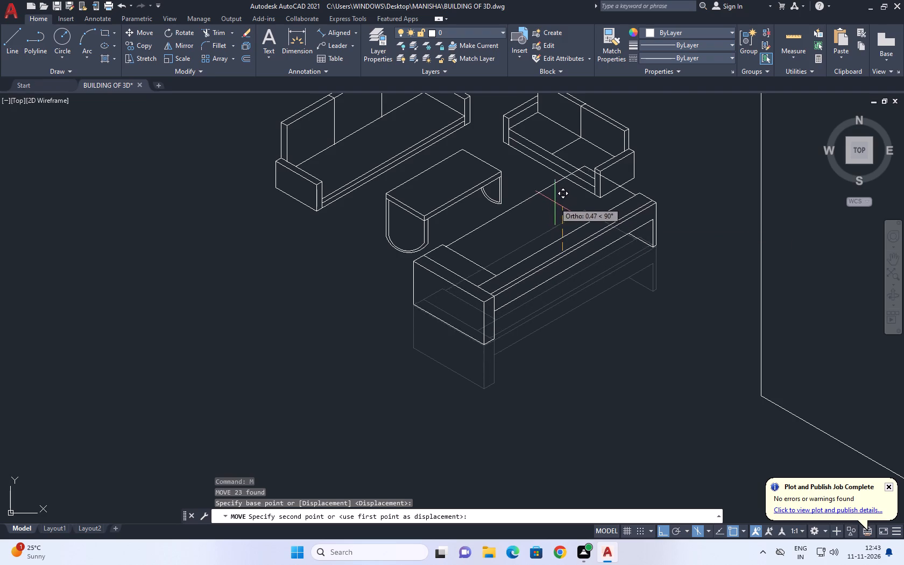
{"action": "key", "text": "F5"}
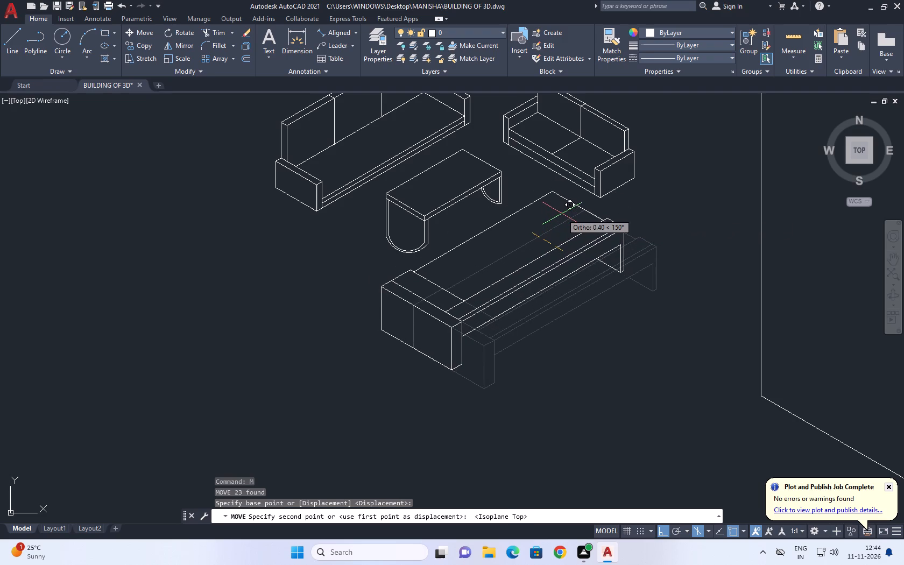
{"action": "left_click", "coordinate": [562, 214]}
Draw a guide line from the base corner of the three-seat sofa's arm along the top isoplane, toward the space behind the two-seat sofa.
{"action": "scroll", "coordinate": [578, 222], "scroll_direction": "down", "scroll_amount": 2}
{"action": "middle_click_drag", "start_coordinate": [624, 207], "coordinate": [601, 230]}
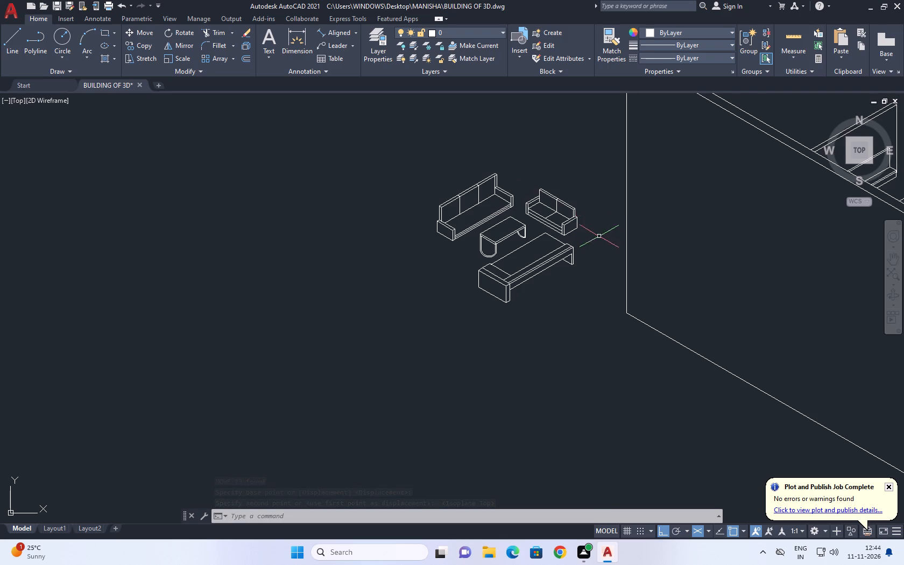
{"action": "middle_click_drag", "start_coordinate": [601, 166], "coordinate": [584, 270]}
{"action": "scroll", "coordinate": [494, 299], "scroll_direction": "up", "scroll_amount": 2}
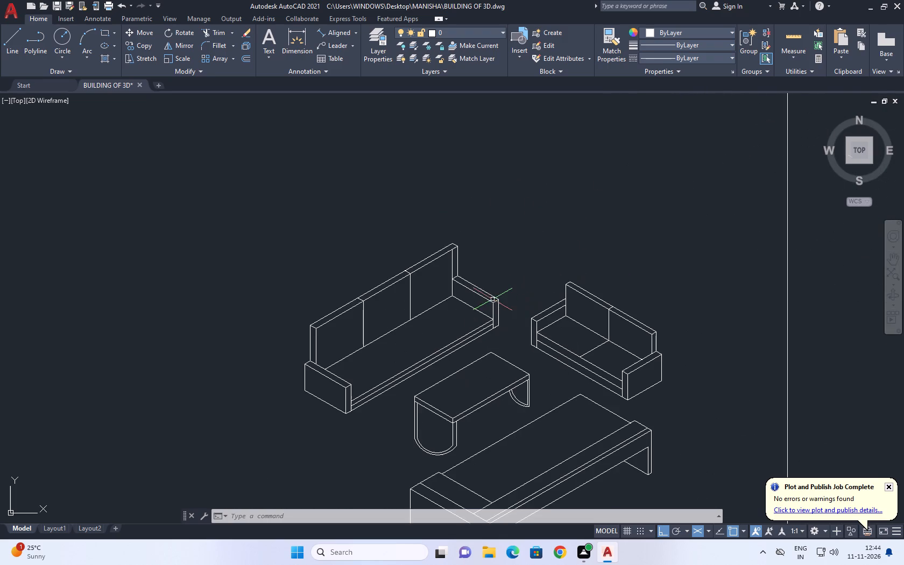
{"action": "type", "text": "L"}
{"action": "key", "text": "space"}
{"action": "scroll", "coordinate": [493, 297], "scroll_direction": "down", "scroll_amount": 1}
{"action": "scroll", "coordinate": [501, 293], "scroll_direction": "up", "scroll_amount": 2}
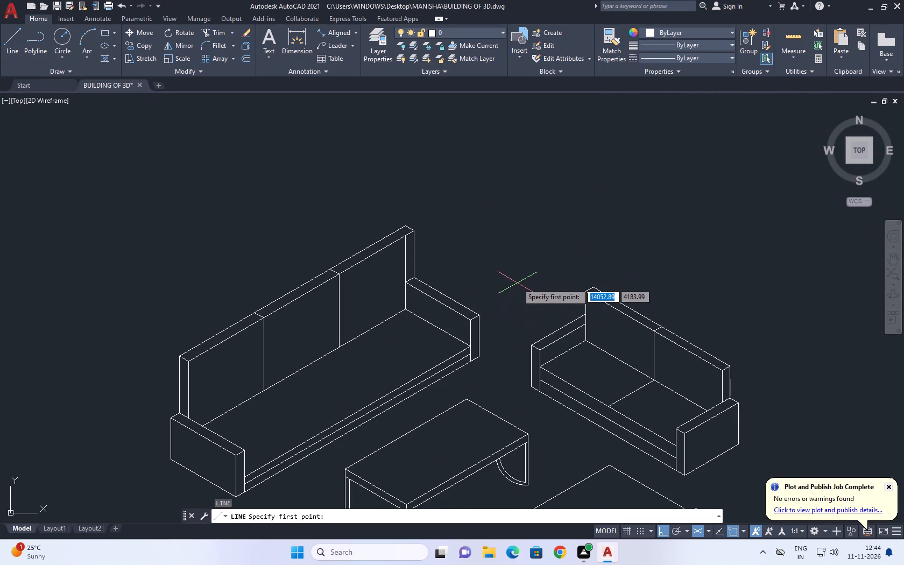
{"action": "scroll", "coordinate": [482, 350], "scroll_direction": "up", "scroll_amount": 2}
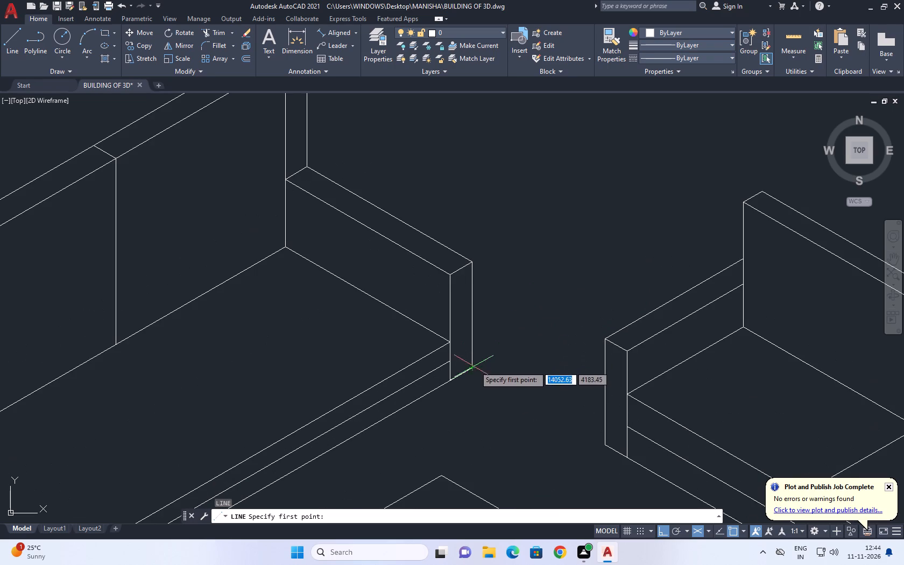
{"action": "left_click", "coordinate": [476, 365]}
{"action": "left_click", "coordinate": [619, 226]}
{"action": "key", "text": "space"}
Draw a vertical line upward from the guide line between the two sofas, using the right isoplane.
{"action": "key", "text": "space"}
{"action": "left_click", "coordinate": [552, 319]}
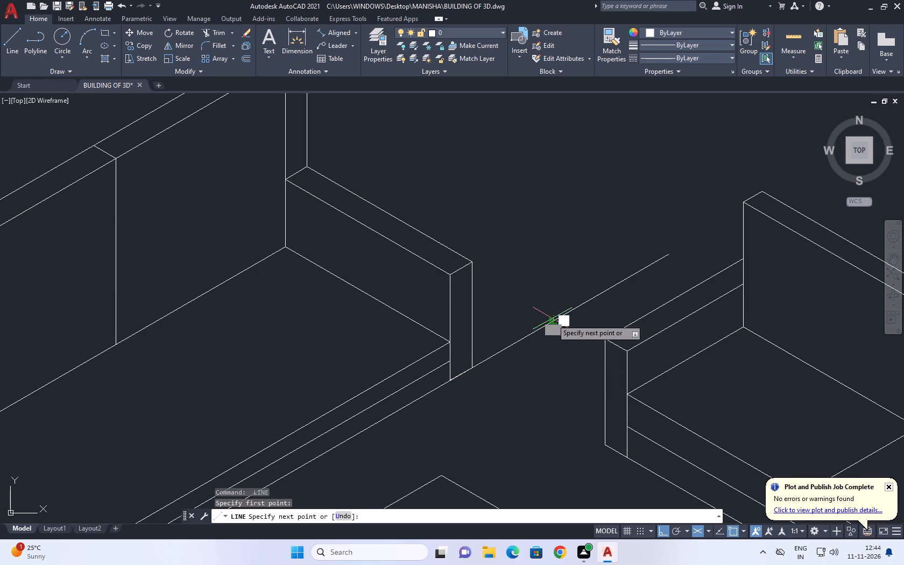
{"action": "middle_click_drag", "start_coordinate": [551, 135], "coordinate": [562, 198]}
{"action": "key", "text": "F5"}
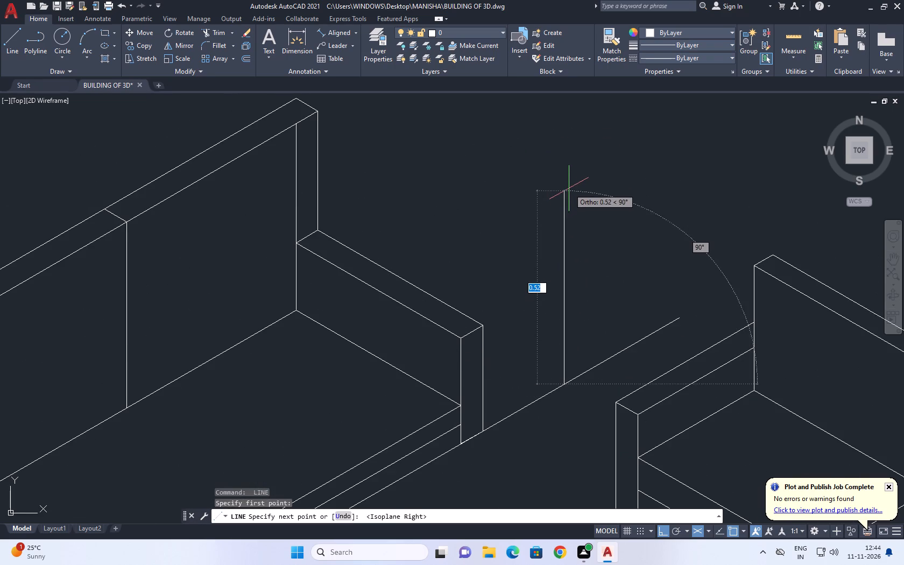
{"action": "left_click", "coordinate": [563, 172]}
{"action": "key", "text": "space"}
Copy the vertical line a short distance along the guide line's direction to form a thin pole.
{"action": "left_click", "coordinate": [573, 192]}
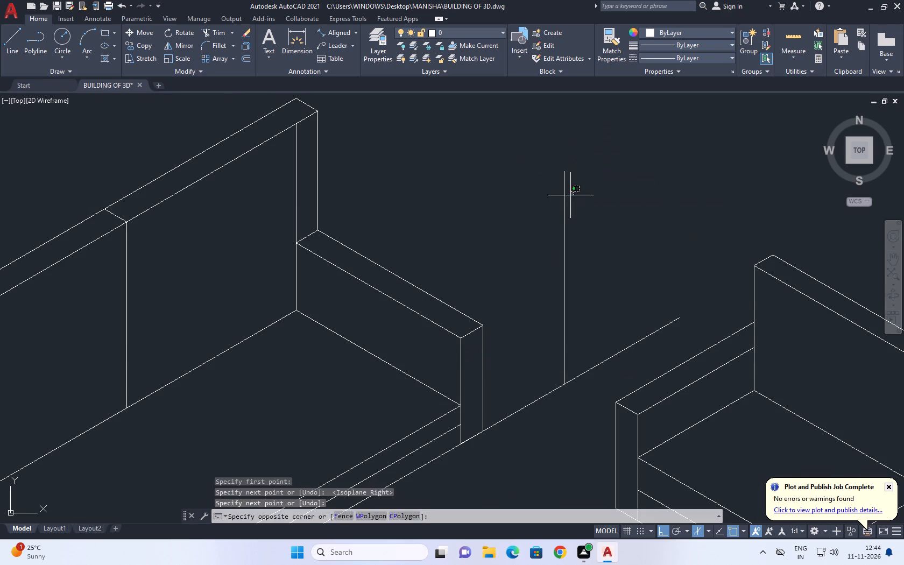
{"action": "left_click", "coordinate": [550, 202]}
{"action": "middle_click_drag", "start_coordinate": [610, 196], "coordinate": [570, 204]}
{"action": "key", "text": "c"}
{"action": "key", "text": "o"}
{"action": "key", "text": "space"}
{"action": "left_click", "coordinate": [541, 222]}
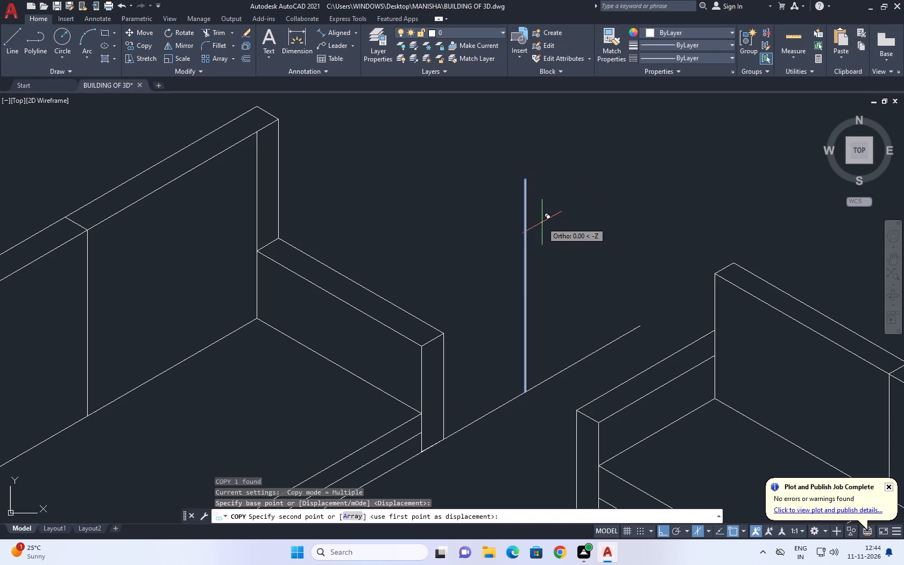
{"action": "left_click", "coordinate": [550, 219]}
{"action": "key", "text": "space"}
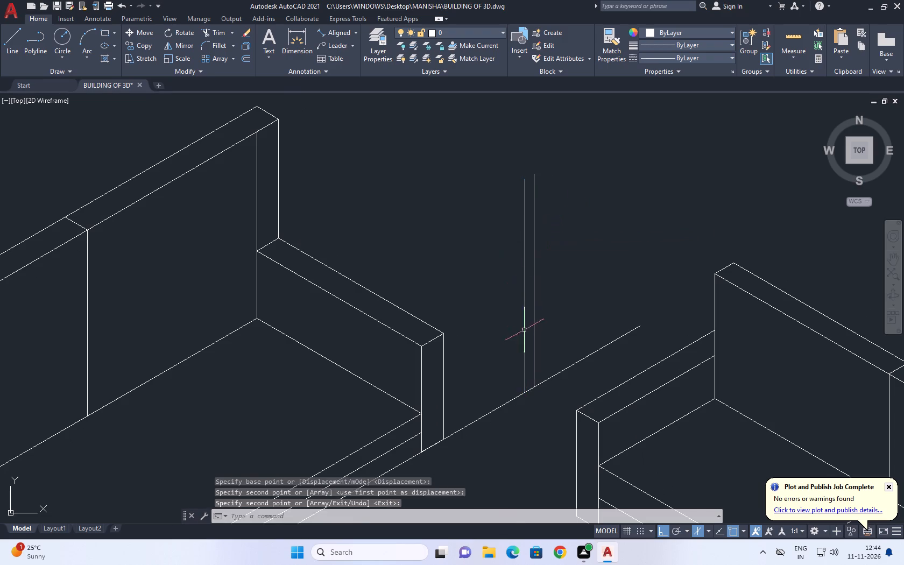
Move the copied vertical line about 0.01 at 210°, closer to the original line.
{"action": "middle_click_drag", "start_coordinate": [524, 330], "coordinate": [546, 258]}
{"action": "scroll", "coordinate": [549, 282], "scroll_direction": "up", "scroll_amount": 1}
{"action": "left_click", "coordinate": [561, 285]}
{"action": "left_click", "coordinate": [556, 259]}
{"action": "middle_click_drag", "start_coordinate": [578, 287], "coordinate": [578, 286]}
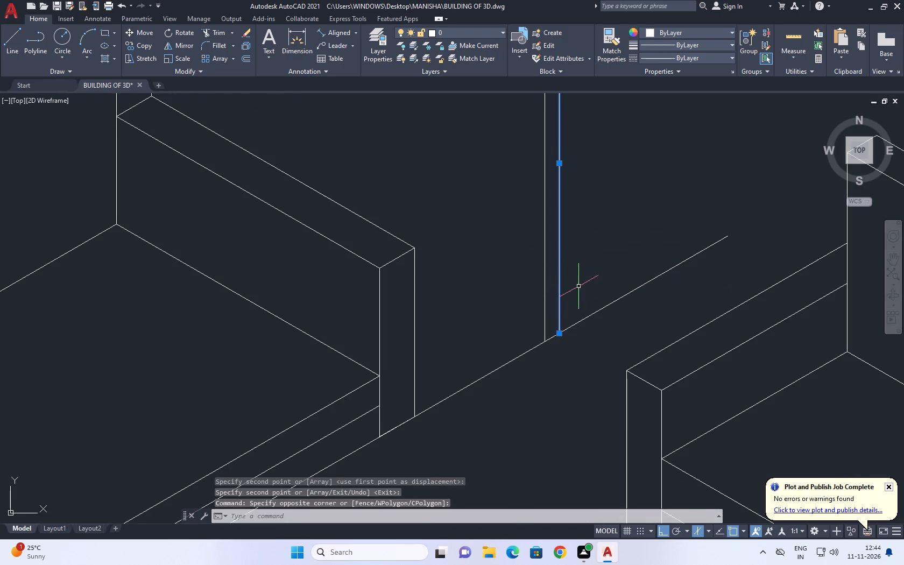
{"action": "middle_click_drag", "start_coordinate": [578, 286], "coordinate": [584, 276]}
{"action": "key", "text": "m"}
{"action": "key", "text": "space"}
{"action": "scroll", "coordinate": [551, 307], "scroll_direction": "up", "scroll_amount": 3}
{"action": "left_click", "coordinate": [571, 272]}
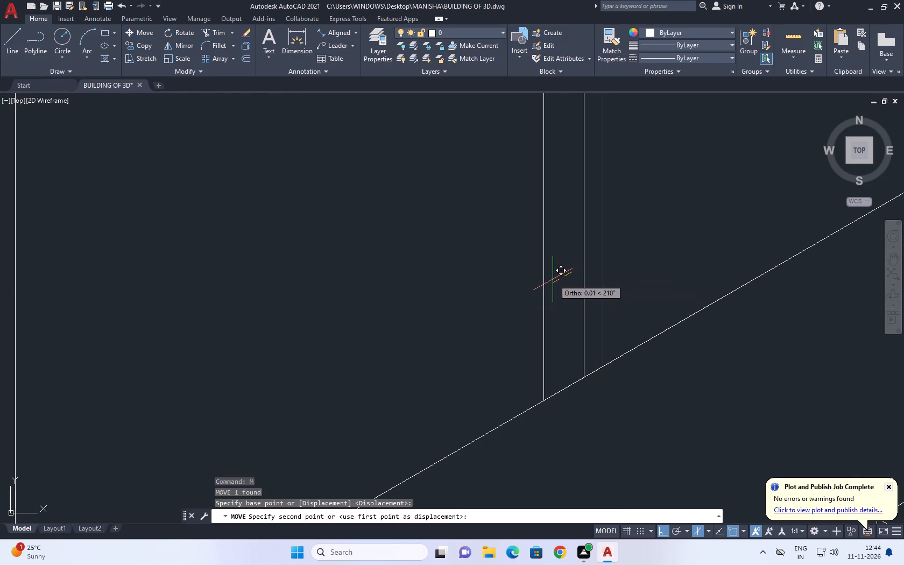
{"action": "left_click", "coordinate": [553, 279]}
With ortho off, draw an ellipse around the foot of the two vertical lines, with a second half-axis of about 0.05.
{"action": "scroll", "coordinate": [571, 281], "scroll_direction": "down", "scroll_amount": 2}
{"action": "middle_click_drag", "start_coordinate": [594, 281], "coordinate": [597, 275]}
{"action": "scroll", "coordinate": [597, 263], "scroll_direction": "down", "scroll_amount": 3}
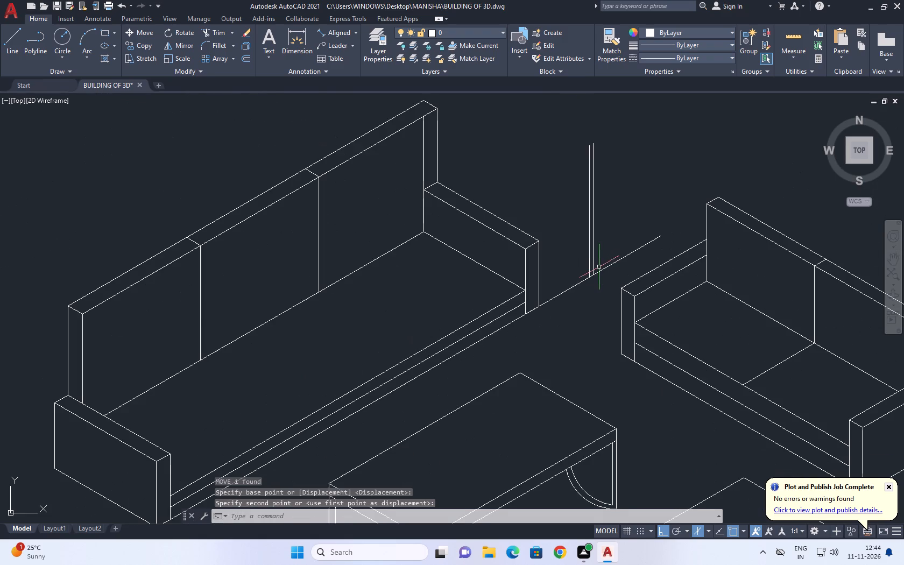
{"action": "key", "text": "e"}
{"action": "key", "text": "l"}
{"action": "key", "text": "space"}
{"action": "scroll", "coordinate": [582, 282], "scroll_direction": "up", "scroll_amount": 4}
{"action": "left_click", "coordinate": [582, 263]}
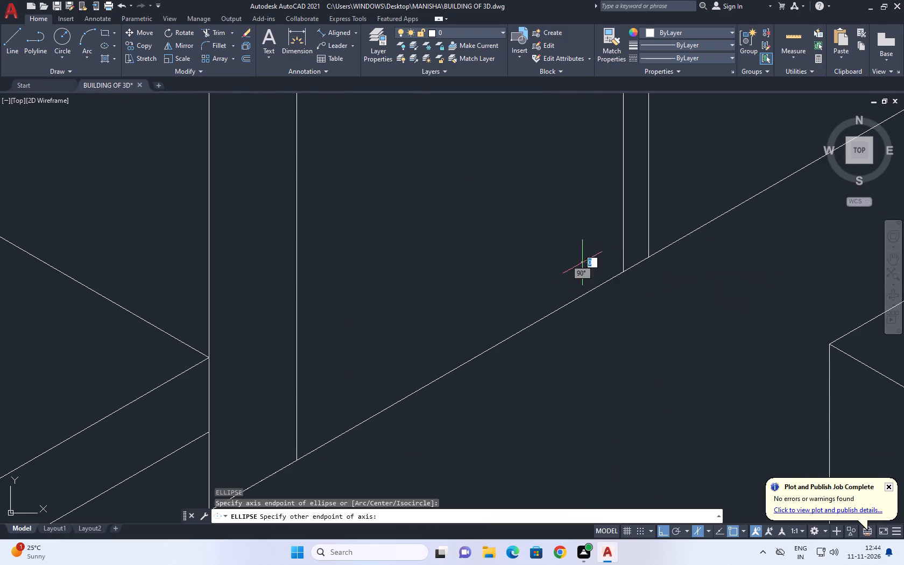
{"action": "key", "text": "F8"}
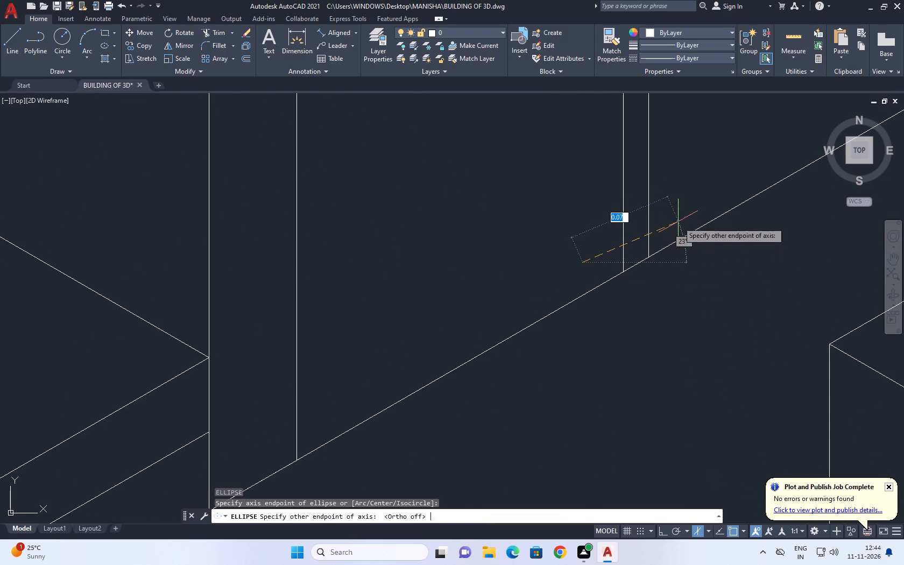
{"action": "left_click", "coordinate": [700, 239]}
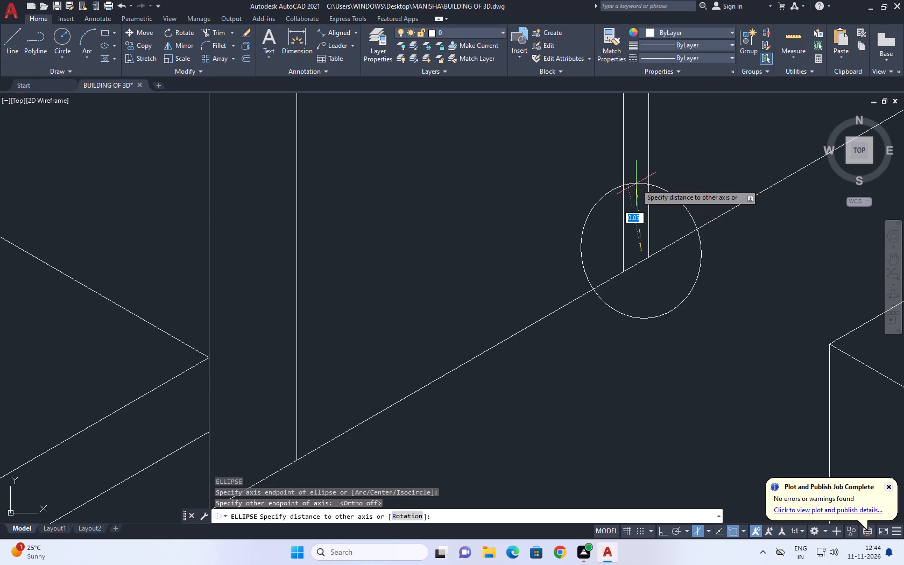
{"action": "left_click", "coordinate": [636, 183]}
Stretch the base ellipse by its axis grips into a wider, flatter oval around the pole's foot.
{"action": "double_click", "coordinate": [666, 195]}
{"action": "left_click", "coordinate": [663, 185]}
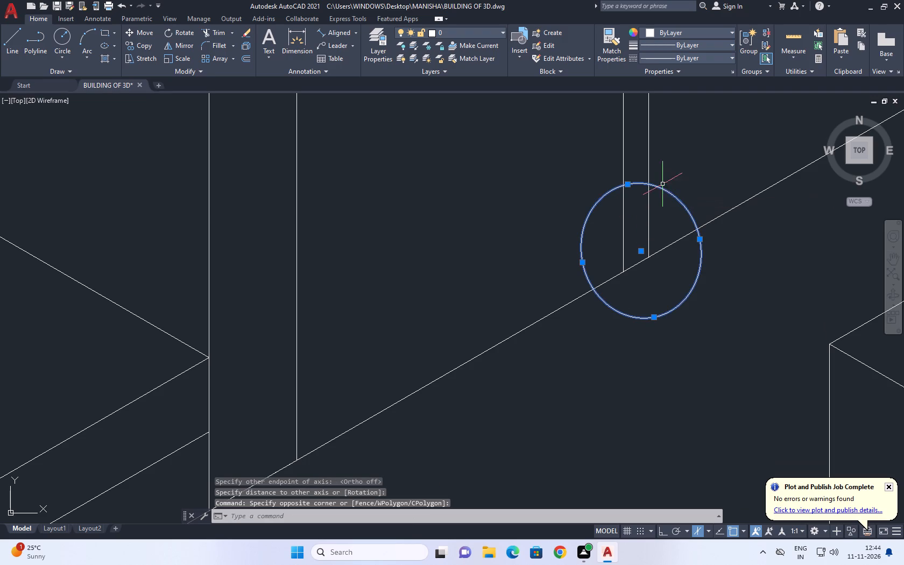
{"action": "left_click", "coordinate": [655, 317]}
{"action": "left_click", "coordinate": [641, 278]}
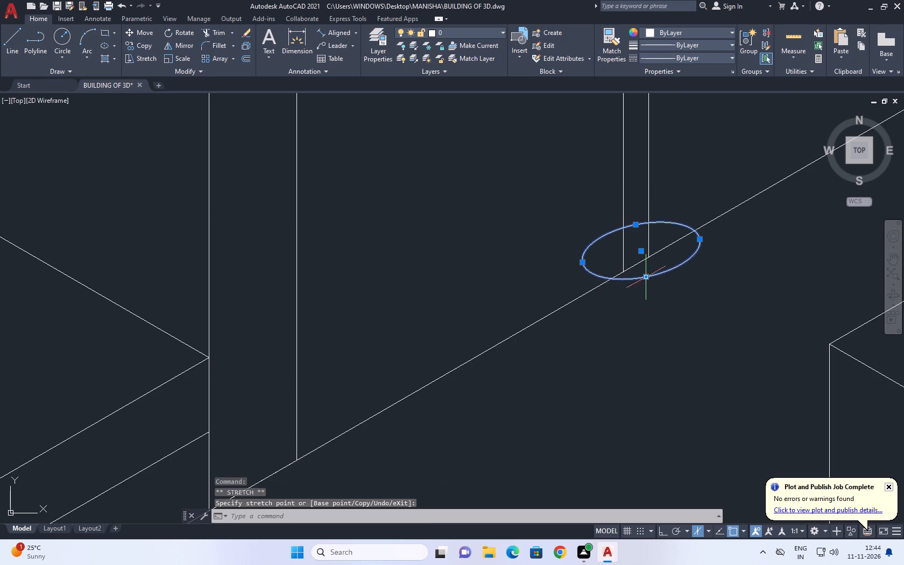
{"action": "left_click", "coordinate": [701, 240]}
{"action": "left_click_drag", "start_coordinate": [767, 245], "coordinate": [764, 250]}
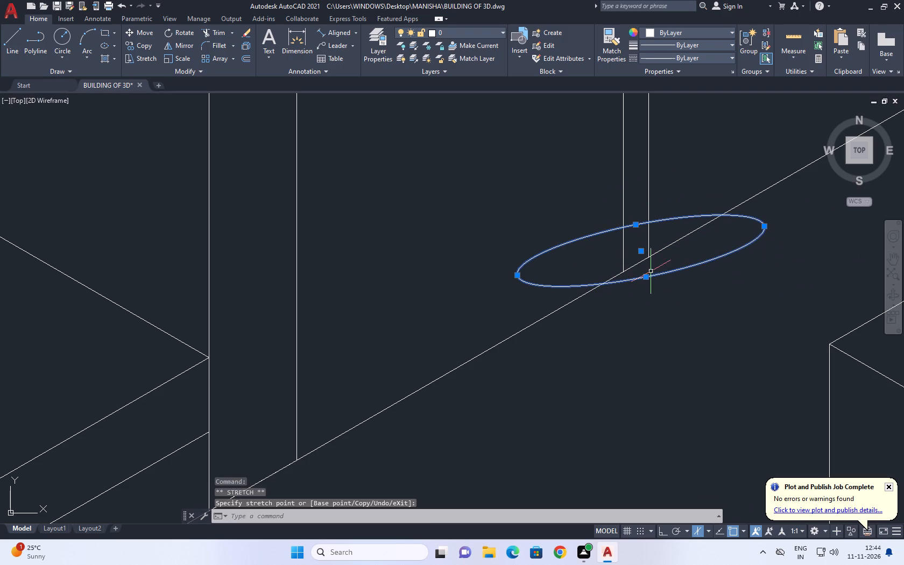
{"action": "left_click", "coordinate": [647, 277]}
{"action": "left_click", "coordinate": [639, 314]}
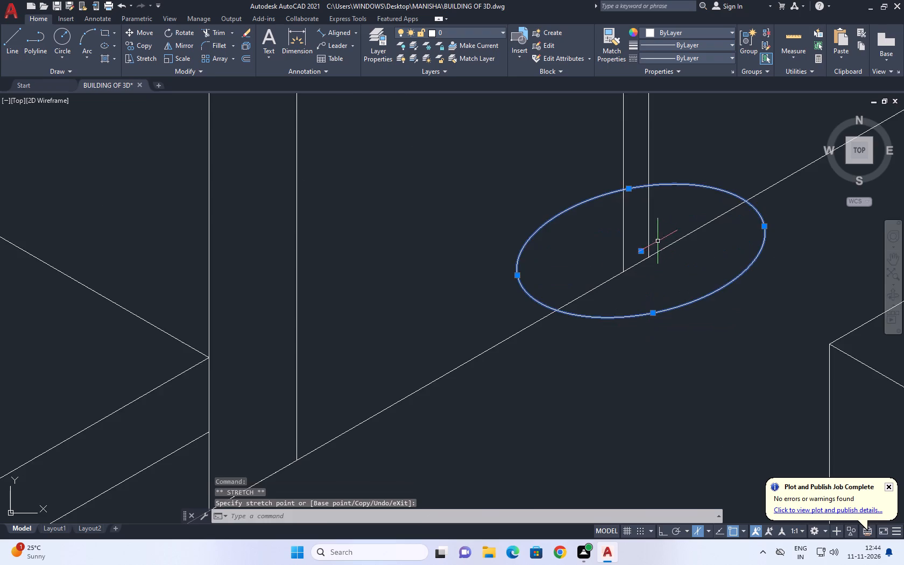
{"action": "scroll", "coordinate": [658, 241], "scroll_direction": "down", "scroll_amount": 4}
{"action": "key", "text": "Escape"}
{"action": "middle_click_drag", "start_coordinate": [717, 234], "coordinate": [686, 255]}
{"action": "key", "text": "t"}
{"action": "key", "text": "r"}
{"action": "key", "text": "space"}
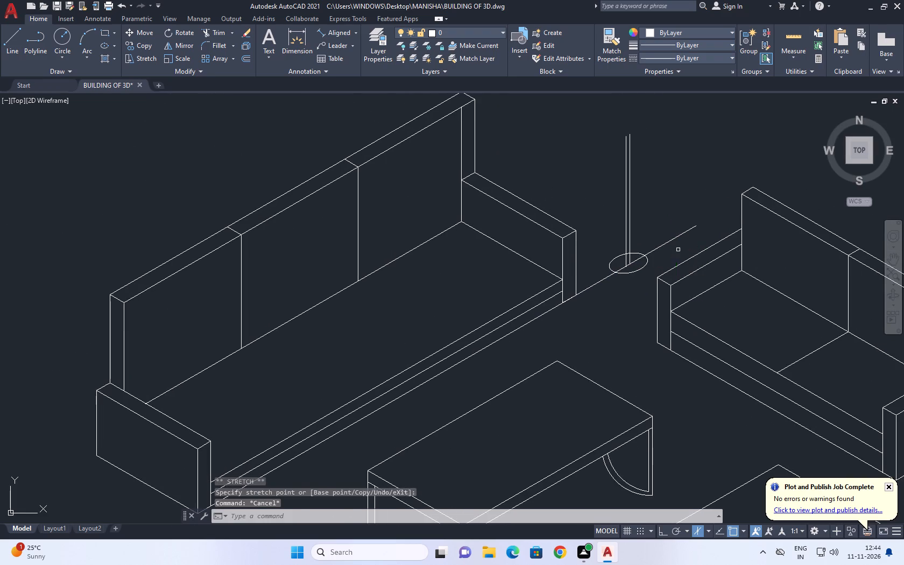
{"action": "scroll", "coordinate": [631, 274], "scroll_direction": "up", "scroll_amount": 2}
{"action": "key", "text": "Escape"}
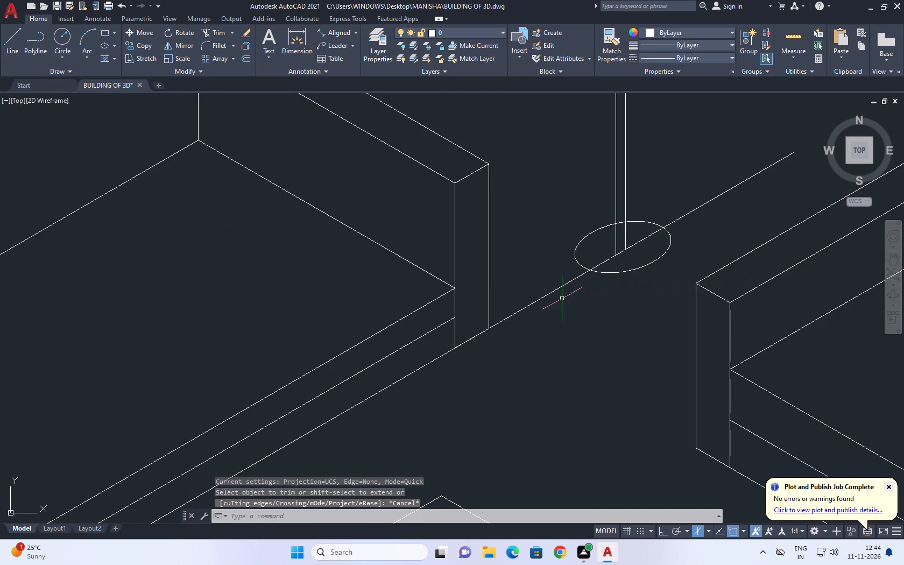
Delete the guide line that runs from the sofa arm through the ellipse.
{"action": "left_click", "coordinate": [562, 300]}
{"action": "left_click", "coordinate": [545, 288]}
{"action": "key", "text": "Delete"}
Trim away the part of the ellipse lying between the two vertical pole lines.
{"action": "middle_click_drag", "start_coordinate": [665, 219], "coordinate": [663, 229]}
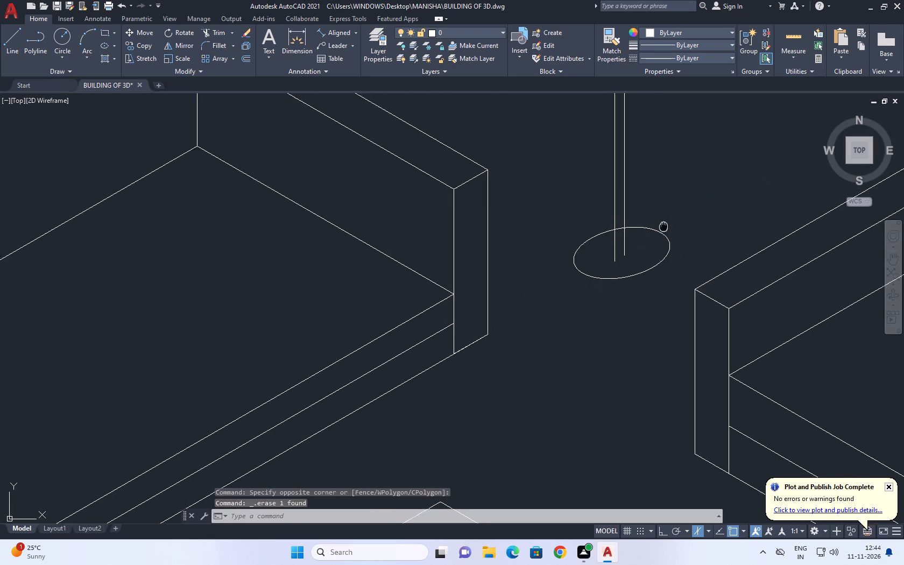
{"action": "middle_click_drag", "start_coordinate": [663, 229], "coordinate": [653, 255]}
{"action": "key", "text": "t"}
{"action": "key", "text": "r"}
{"action": "key", "text": "space"}
{"action": "scroll", "coordinate": [606, 255], "scroll_direction": "up", "scroll_amount": 1}
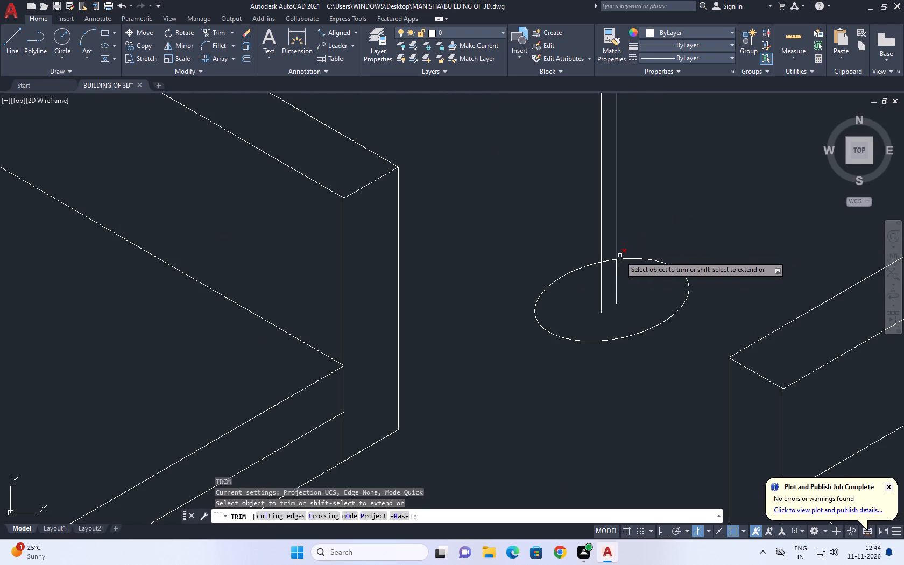
{"action": "left_click", "coordinate": [608, 258]}
{"action": "left_click", "coordinate": [609, 264]}
{"action": "key", "text": "Escape"}
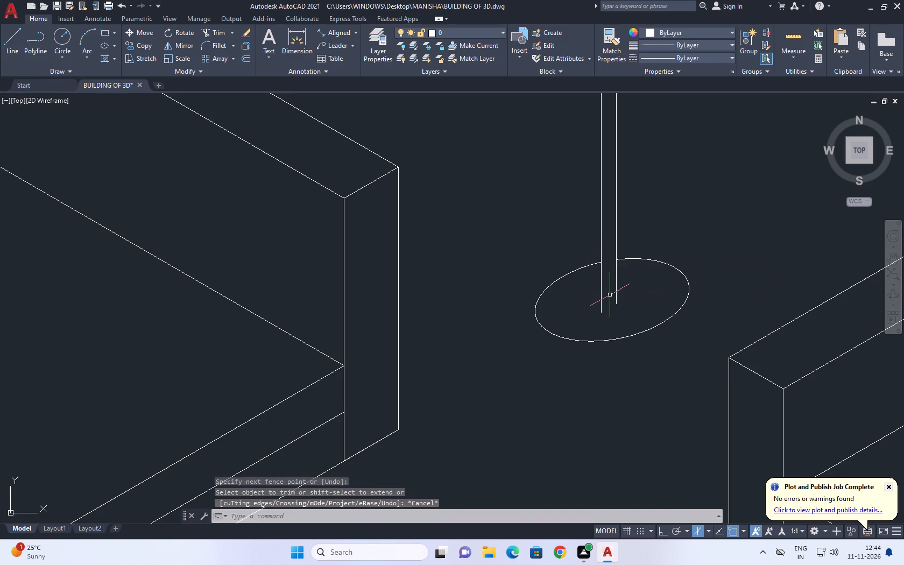
Draw a small downward-curving three-point arc between the two pole lines inside the ellipse.
{"action": "middle_click_drag", "start_coordinate": [621, 293], "coordinate": [622, 303]}
{"action": "key", "text": "a"}
{"action": "key", "text": "space"}
{"action": "scroll", "coordinate": [592, 318], "scroll_direction": "up", "scroll_amount": 1}
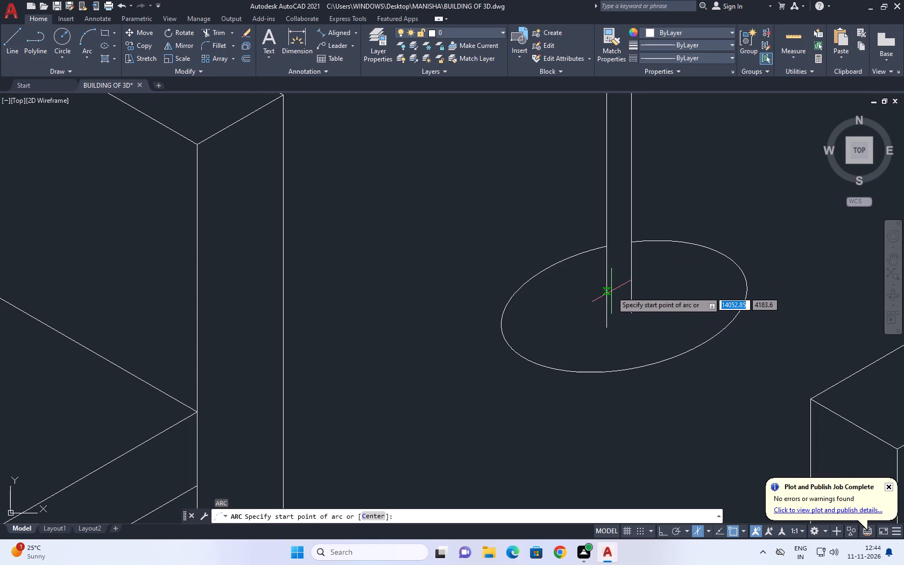
{"action": "left_click", "coordinate": [608, 291]}
{"action": "left_click", "coordinate": [622, 298]}
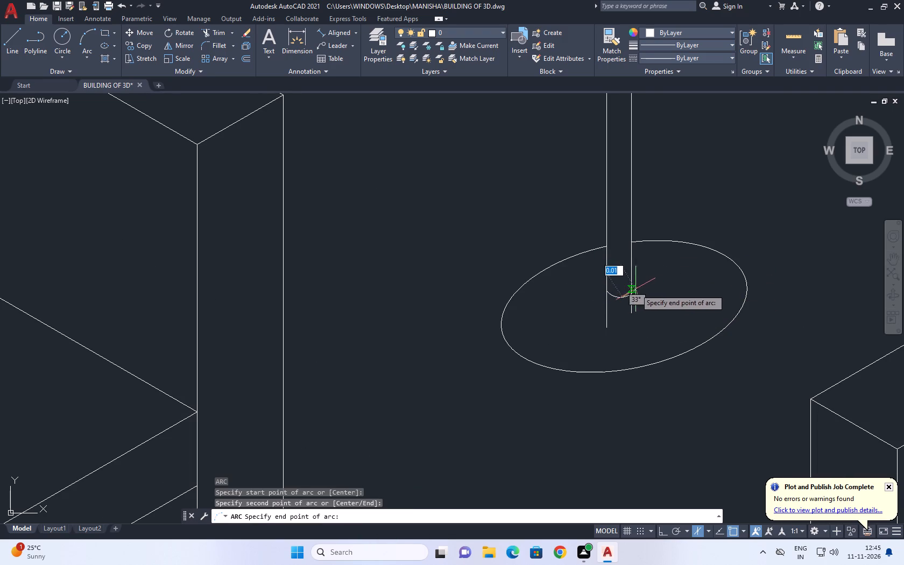
{"action": "left_click", "coordinate": [634, 289]}
Trim off both pole line ends that extend below the small arc inside the base ellipse.
{"action": "type", "text": "TR"}
{"action": "key", "text": "space"}
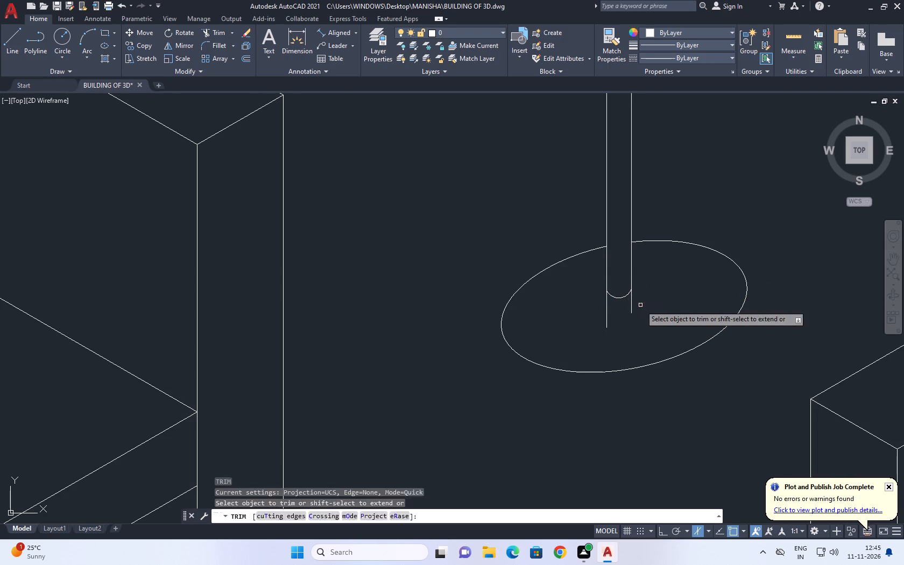
{"action": "left_click", "coordinate": [640, 305]}
{"action": "left_click", "coordinate": [591, 310]}
{"action": "scroll", "coordinate": [641, 307], "scroll_direction": "down", "scroll_amount": 3}
{"action": "middle_click_drag", "start_coordinate": [668, 193], "coordinate": [659, 282]}
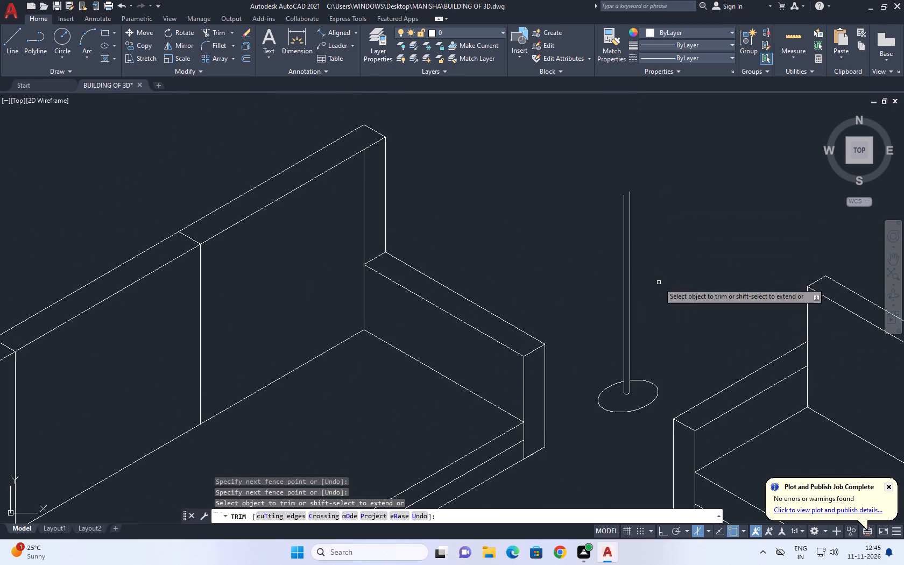
{"action": "key", "text": "space"}
Draw a wide, downward-bowed three-point arc across the two pole lines near their top as the lampshade's bottom edge.
{"action": "middle_click_drag", "start_coordinate": [617, 256], "coordinate": [634, 282]}
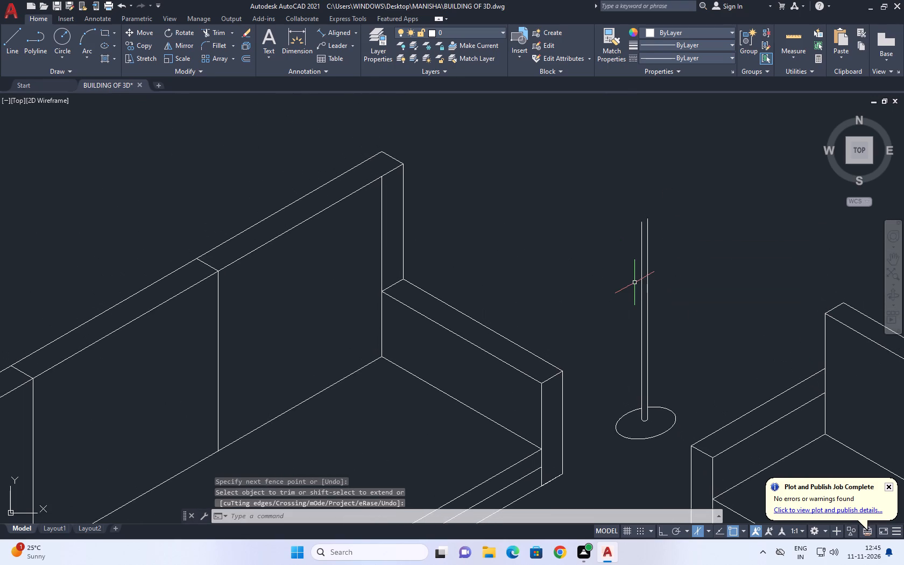
{"action": "type", "text": "A"}
{"action": "key", "text": "space"}
{"action": "left_click", "coordinate": [621, 263]}
{"action": "scroll", "coordinate": [650, 269], "scroll_direction": "up", "scroll_amount": 2}
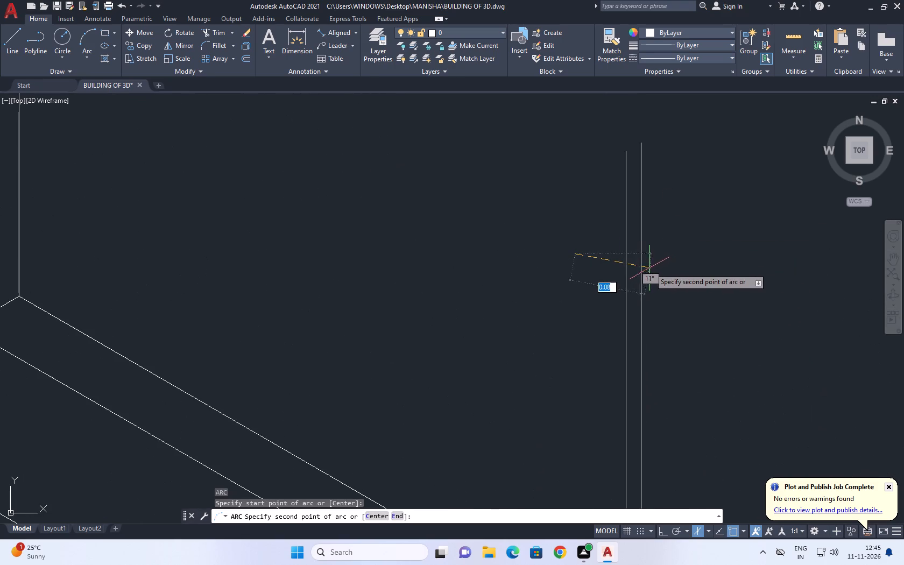
{"action": "left_click", "coordinate": [634, 263]}
{"action": "left_click", "coordinate": [701, 241]}
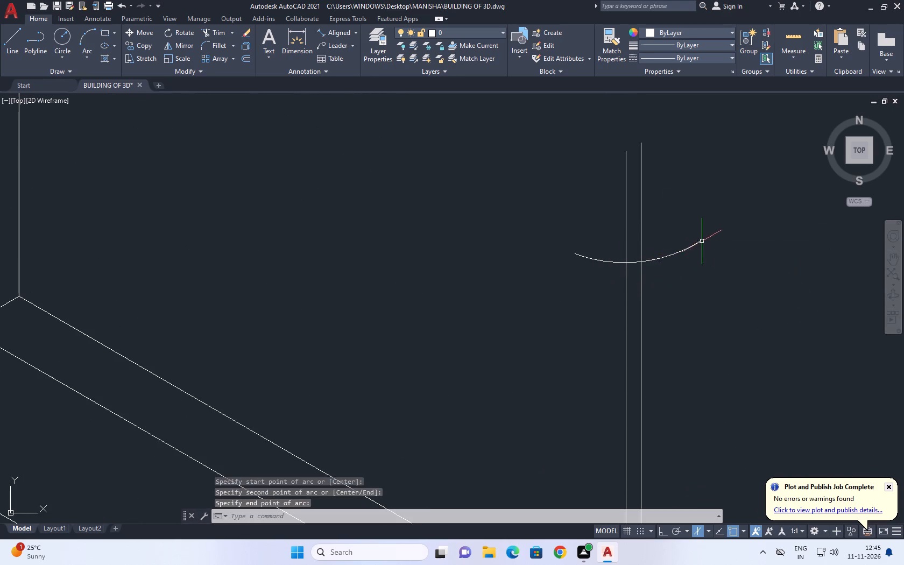
Stretch both ends of the lampshade's bottom arc outward by its grips to widen it evenly about the pole.
{"action": "scroll", "coordinate": [702, 241], "scroll_direction": "down", "scroll_amount": 2}
{"action": "middle_click_drag", "start_coordinate": [710, 241], "coordinate": [710, 258]}
{"action": "scroll", "coordinate": [647, 261], "scroll_direction": "up", "scroll_amount": 3}
{"action": "left_click", "coordinate": [689, 266]}
{"action": "left_click", "coordinate": [659, 285]}
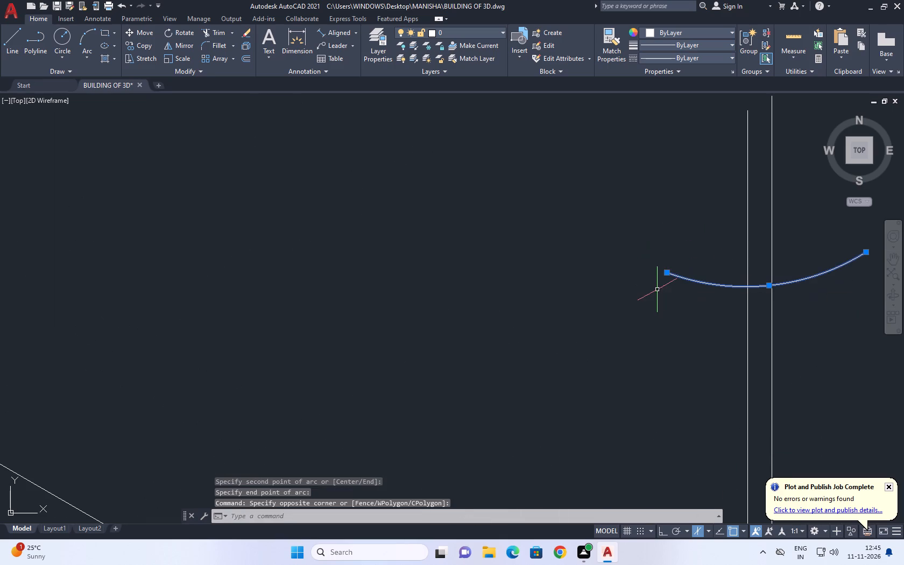
{"action": "left_click", "coordinate": [665, 272]}
{"action": "left_click", "coordinate": [631, 249]}
{"action": "middle_click_drag", "start_coordinate": [715, 263], "coordinate": [715, 263]}
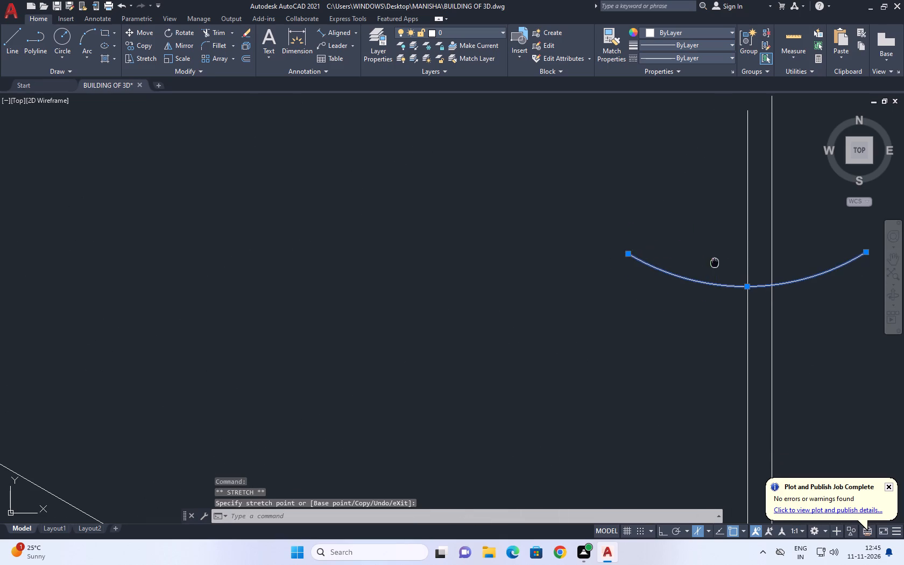
{"action": "middle_click_drag", "start_coordinate": [715, 263], "coordinate": [520, 301]}
{"action": "left_click_drag", "start_coordinate": [673, 292], "coordinate": [688, 289]}
{"action": "left_click_drag", "start_coordinate": [712, 262], "coordinate": [711, 279]}
{"action": "middle_click_drag", "start_coordinate": [649, 272], "coordinate": [651, 284]}
{"action": "key", "text": "Escape"}
Draw two slightly curved arcs rising from the bottom arc's ends and converging upward as the lampshade's sides.
{"action": "scroll", "coordinate": [651, 284], "scroll_direction": "down", "scroll_amount": 2}
{"action": "middle_click_drag", "start_coordinate": [681, 259], "coordinate": [658, 314]}
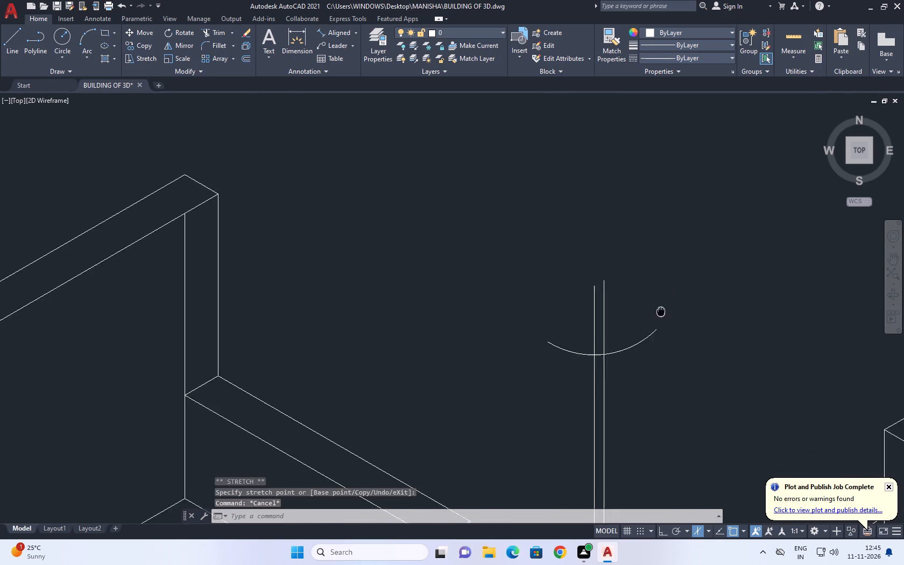
{"action": "middle_click_drag", "start_coordinate": [658, 314], "coordinate": [647, 322]}
{"action": "type", "text": "A"}
{"action": "key", "text": "space"}
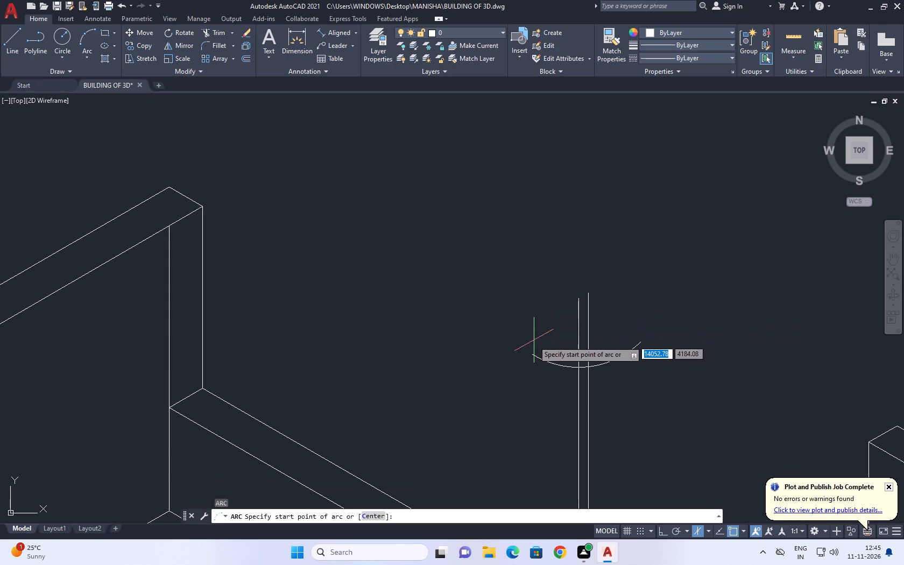
{"action": "left_click", "coordinate": [532, 352]}
{"action": "left_click", "coordinate": [549, 302]}
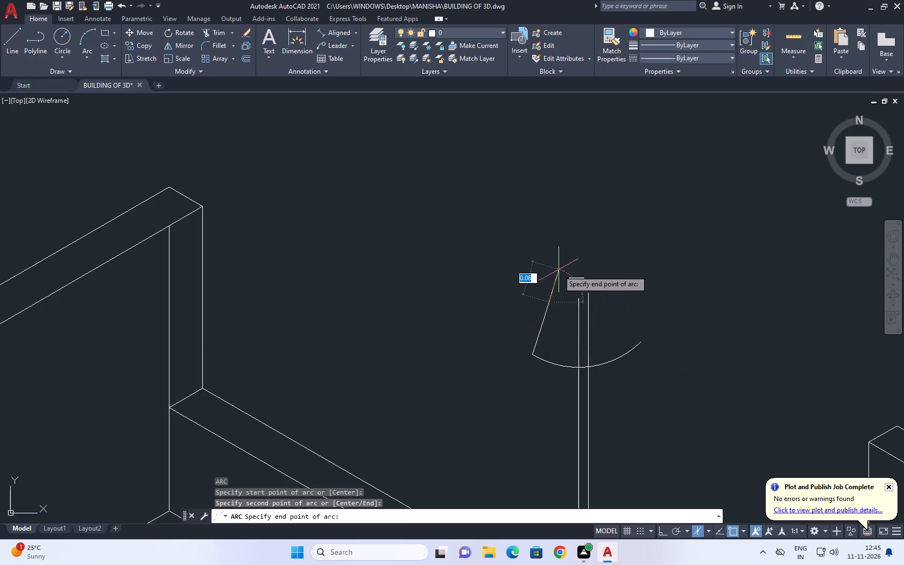
{"action": "left_click", "coordinate": [560, 259]}
{"action": "key", "text": "space"}
{"action": "left_click", "coordinate": [640, 344]}
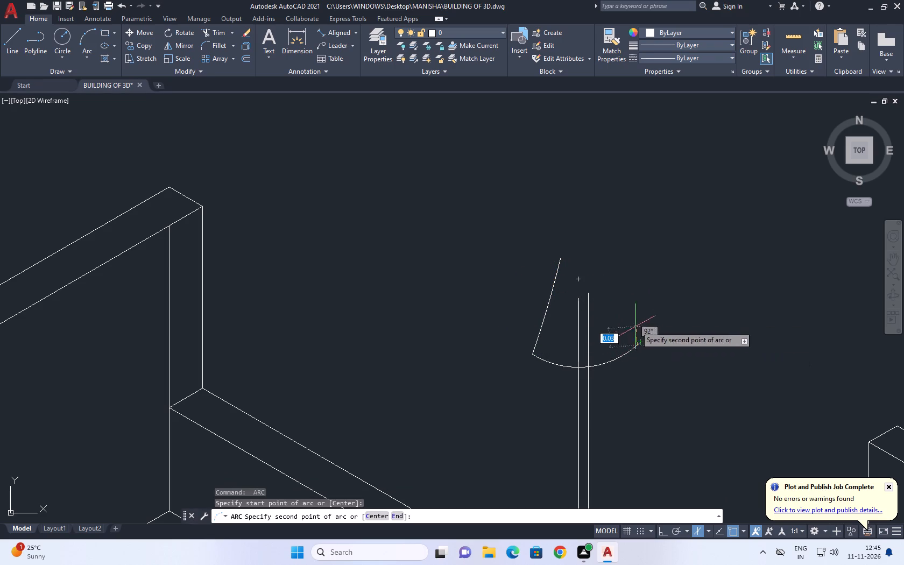
{"action": "left_click", "coordinate": [623, 314]}
{"action": "left_click", "coordinate": [601, 254]}
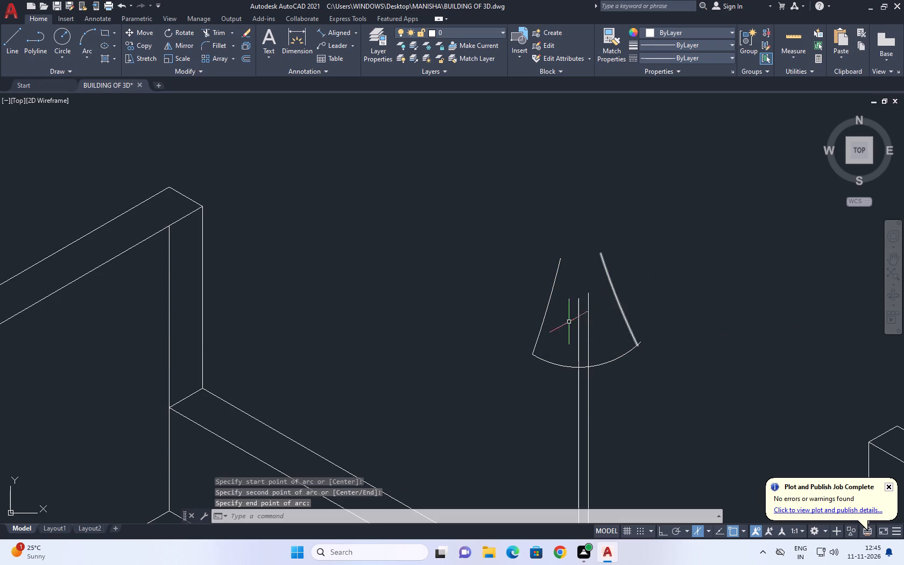
Draw a downward-bowed three-point arc between the two side arcs, above the pole's top, as the lampshade's top edge.
{"action": "key", "text": "space"}
{"action": "scroll", "coordinate": [557, 296], "scroll_direction": "up", "scroll_amount": 1}
{"action": "left_click", "coordinate": [550, 287]}
{"action": "scroll", "coordinate": [597, 294], "scroll_direction": "up", "scroll_amount": 1}
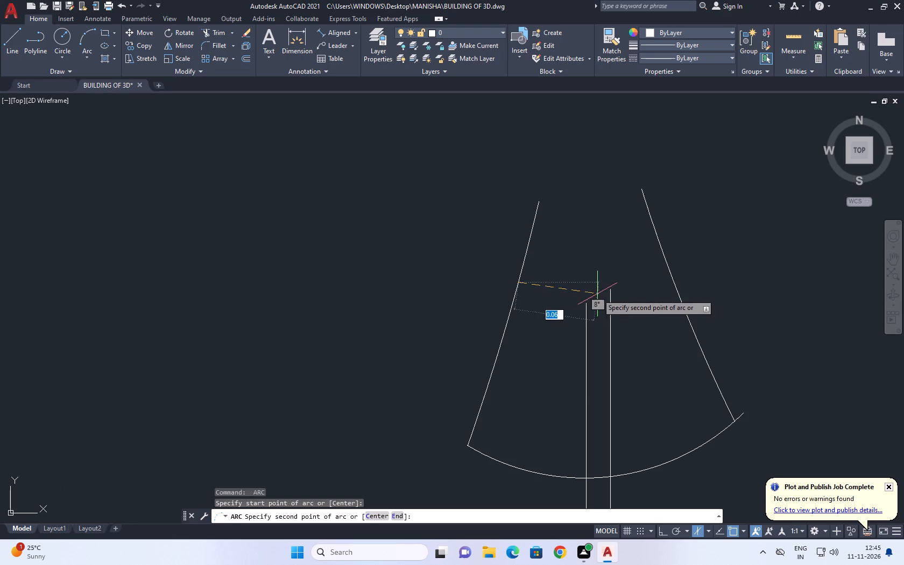
{"action": "left_click", "coordinate": [608, 289]}
{"action": "left_click", "coordinate": [674, 255]}
Trim the pole lines inside the lampshade, the overhanging ends of its edge arcs, and the side arcs above its top edge.
{"action": "middle_click_drag", "start_coordinate": [694, 249], "coordinate": [686, 252]}
{"action": "type", "text": "TR"}
{"action": "key", "text": "space"}
{"action": "left_click", "coordinate": [628, 333]}
{"action": "left_click", "coordinate": [567, 348]}
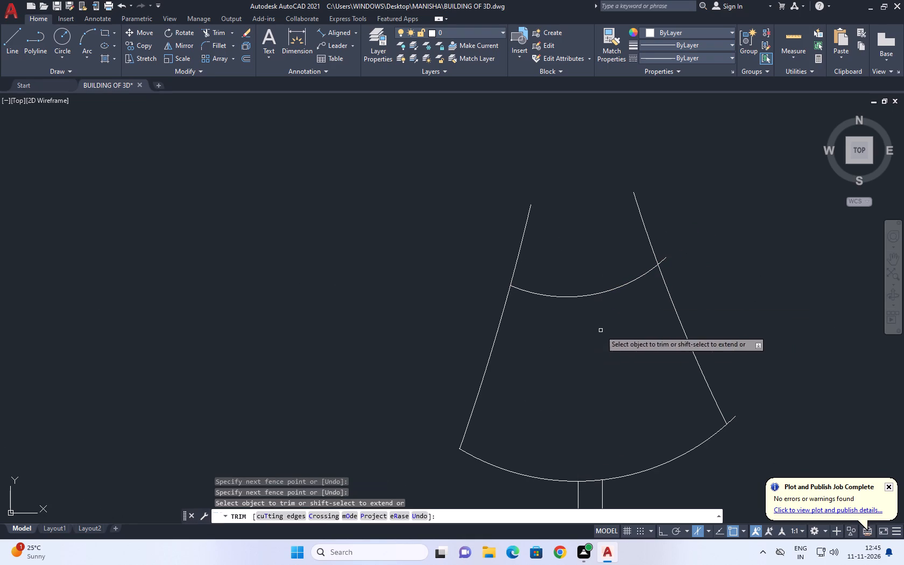
{"action": "left_click", "coordinate": [731, 418]}
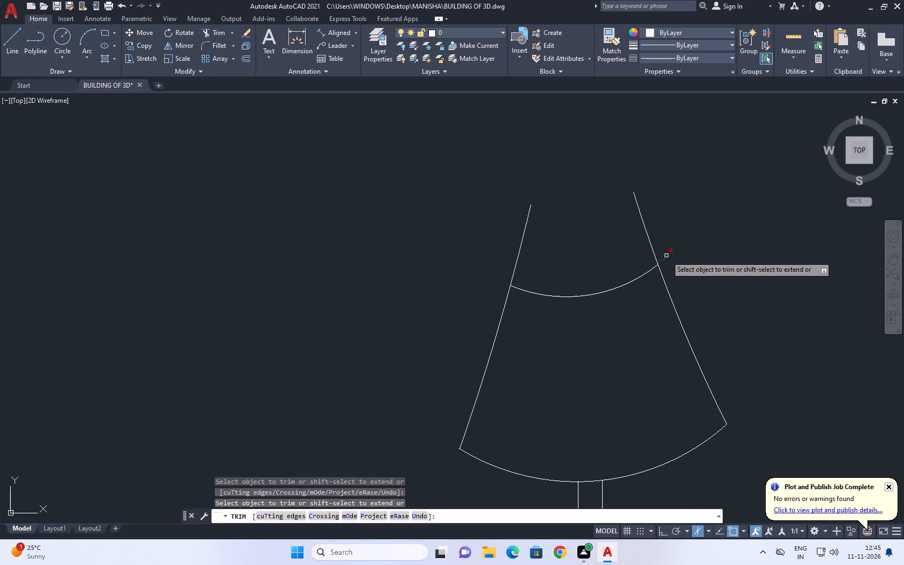
{"action": "left_click", "coordinate": [665, 256]}
{"action": "left_click_drag", "start_coordinate": [664, 237], "coordinate": [659, 235]}
{"action": "left_click_drag", "start_coordinate": [505, 227], "coordinate": [480, 231]}
{"action": "scroll", "coordinate": [651, 239], "scroll_direction": "down", "scroll_amount": 2}
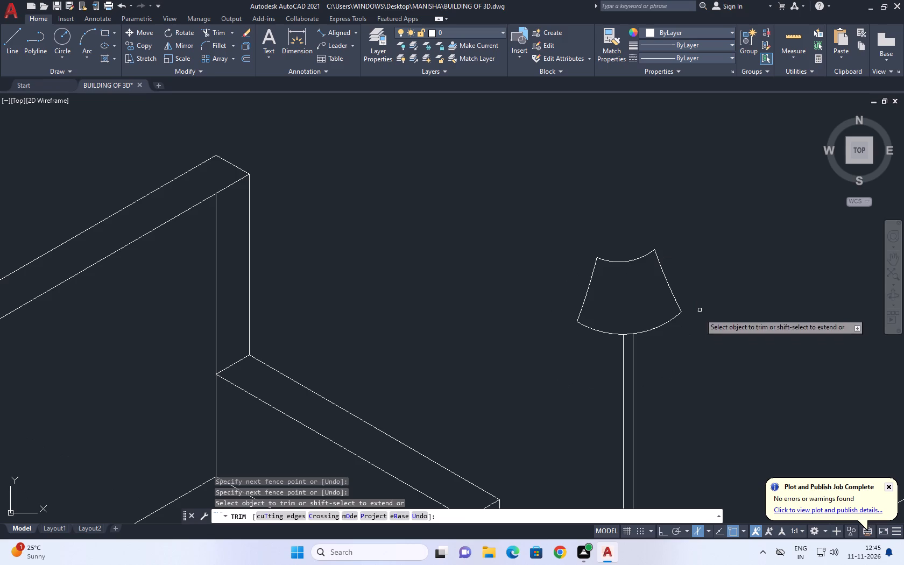
{"action": "key", "text": "Escape"}
Lower the lampshade's top right corner slightly by stretching the shared endpoint of its top and side arcs.
{"action": "scroll", "coordinate": [646, 263], "scroll_direction": "down", "scroll_amount": 3}
{"action": "middle_click_drag", "start_coordinate": [660, 292], "coordinate": [661, 296]}
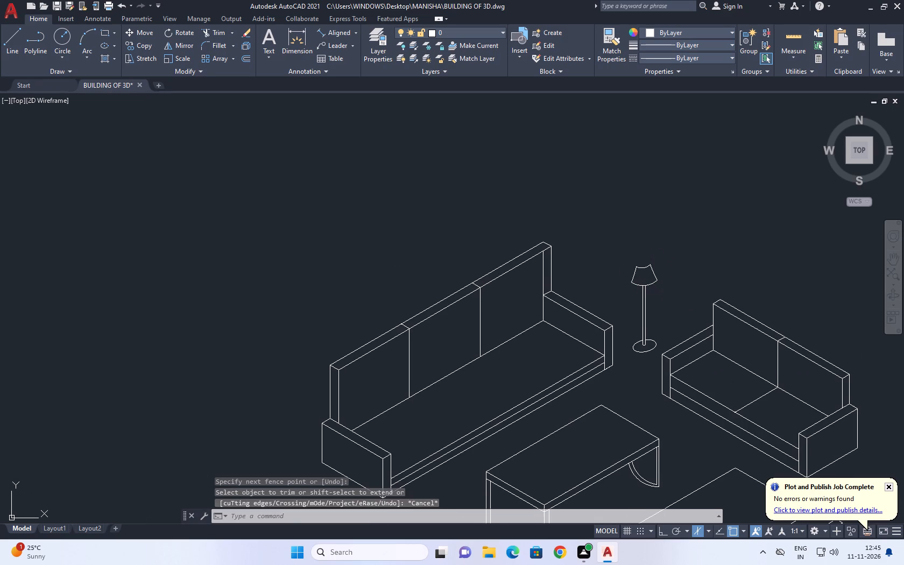
{"action": "scroll", "coordinate": [661, 296], "scroll_direction": "up", "scroll_amount": 1}
{"action": "scroll", "coordinate": [617, 253], "scroll_direction": "up", "scroll_amount": 3}
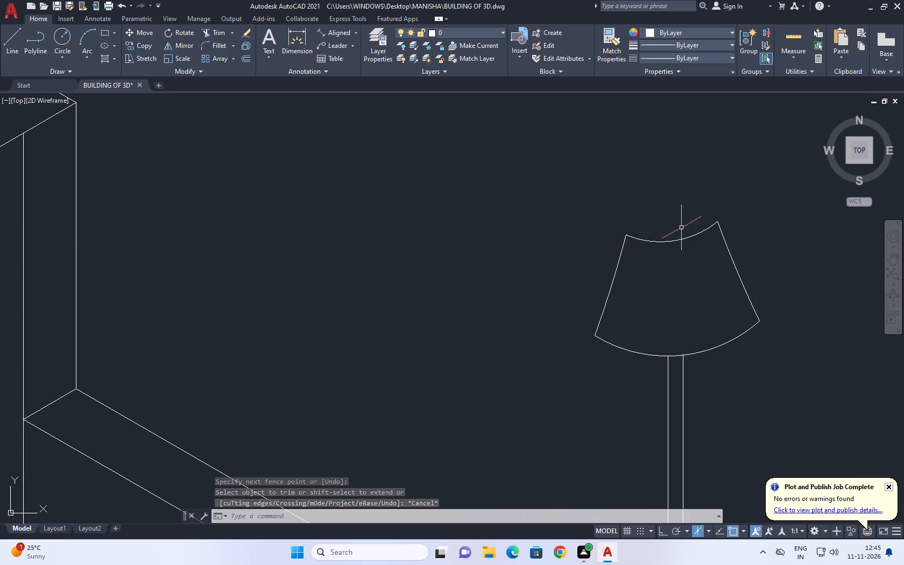
{"action": "middle_click_drag", "start_coordinate": [681, 228], "coordinate": [659, 259]}
{"action": "scroll", "coordinate": [725, 253], "scroll_direction": "up", "scroll_amount": 1}
{"action": "left_click_drag", "start_coordinate": [693, 227], "coordinate": [690, 234]}
{"action": "left_click", "coordinate": [640, 307]}
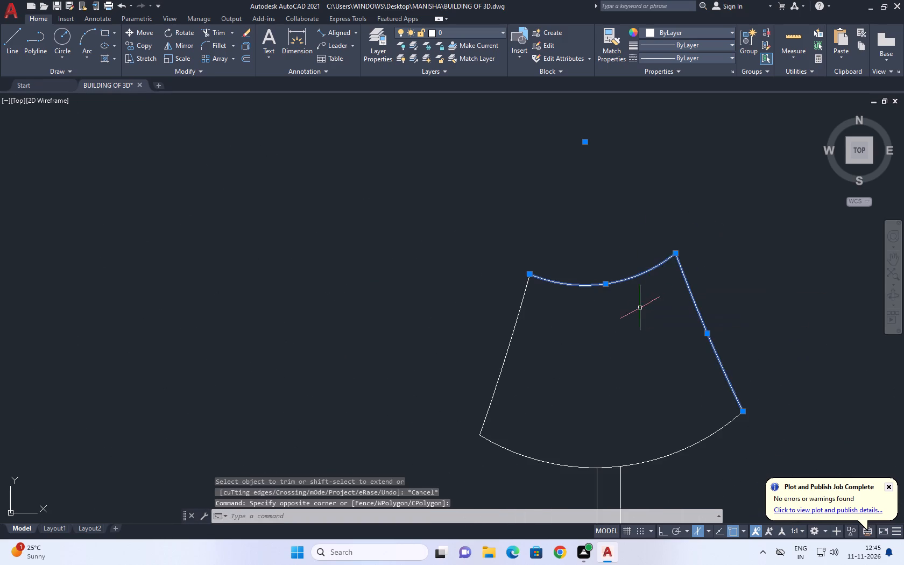
{"action": "left_click", "coordinate": [677, 252]}
{"action": "left_click", "coordinate": [676, 264]}
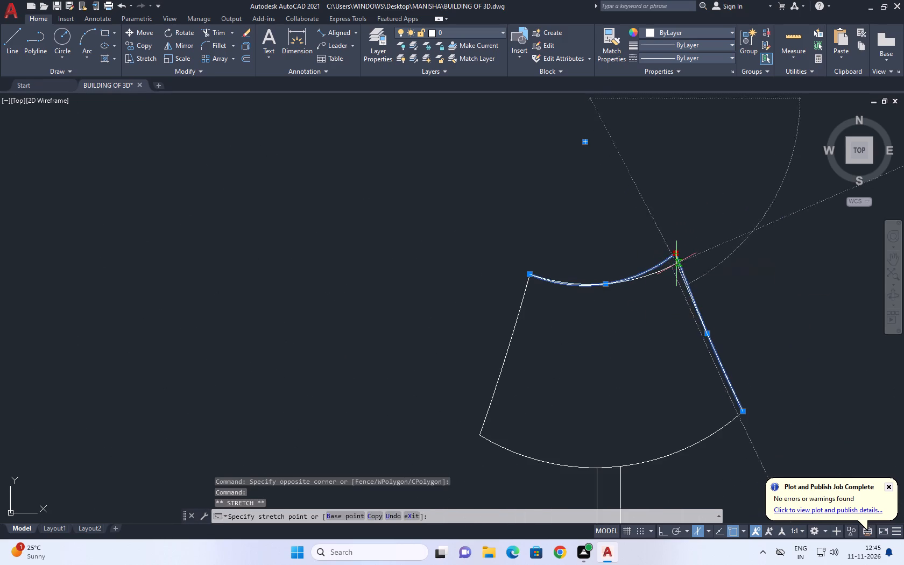
{"action": "key", "text": "Escape"}
Draw an upward-bowed three-point arc joining the lampshade's two top corners to form the back rim of its opening.
{"action": "middle_click_drag", "start_coordinate": [589, 246], "coordinate": [609, 284]}
{"action": "type", "text": "A"}
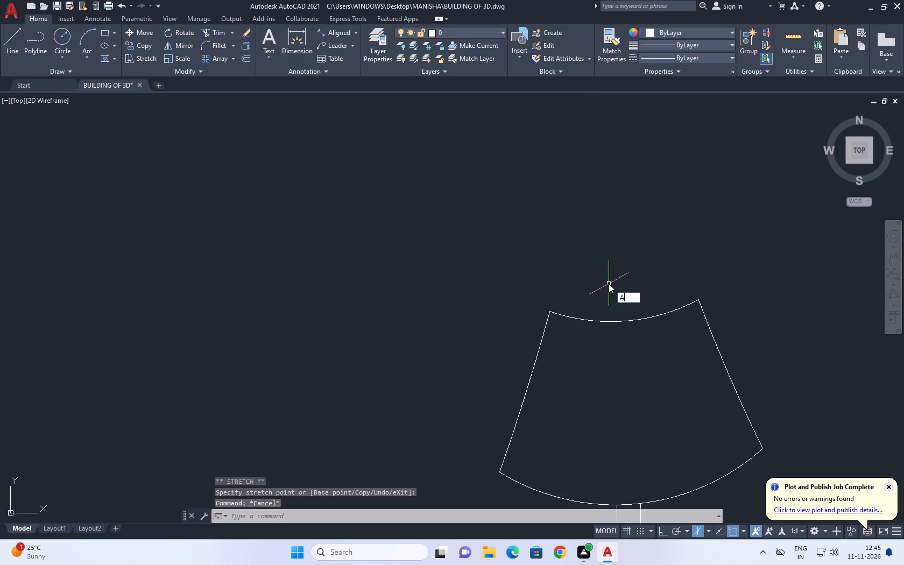
{"action": "key", "text": "space"}
{"action": "left_click", "coordinate": [548, 309]}
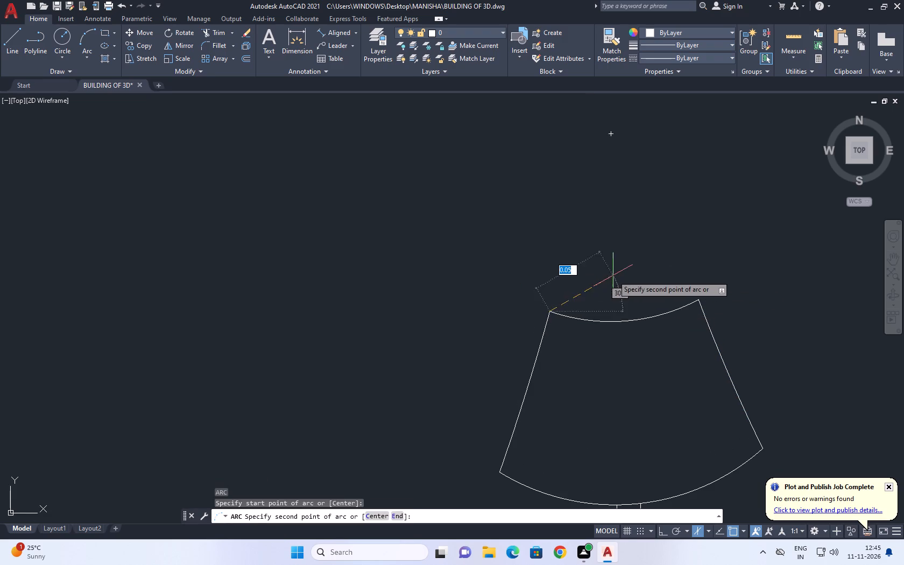
{"action": "left_click", "coordinate": [614, 276]}
{"action": "left_click", "coordinate": [702, 298]}
Flatten the back rim arc by stretching its midpoint grip slightly downward.
{"action": "left_click_drag", "start_coordinate": [672, 270], "coordinate": [665, 273]}
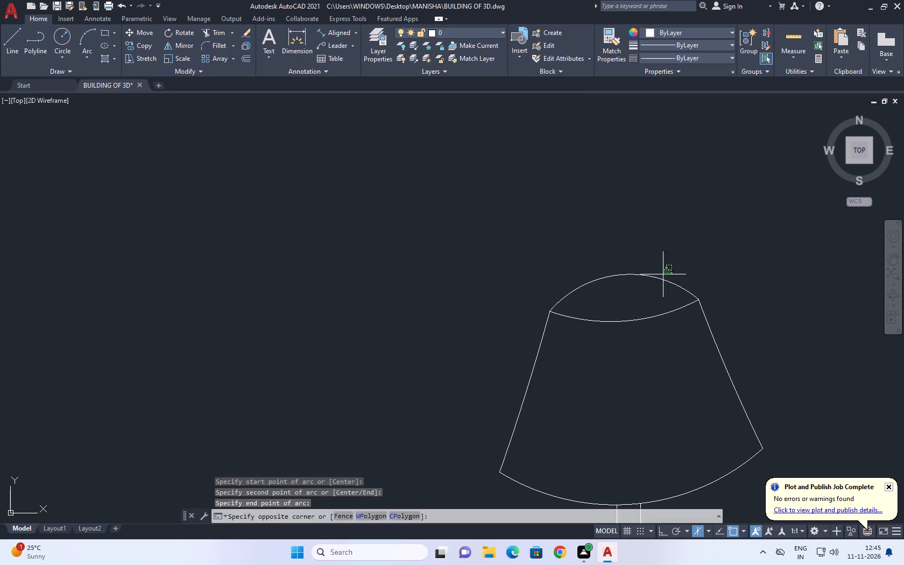
{"action": "left_click", "coordinate": [645, 281]}
{"action": "left_click", "coordinate": [623, 274]}
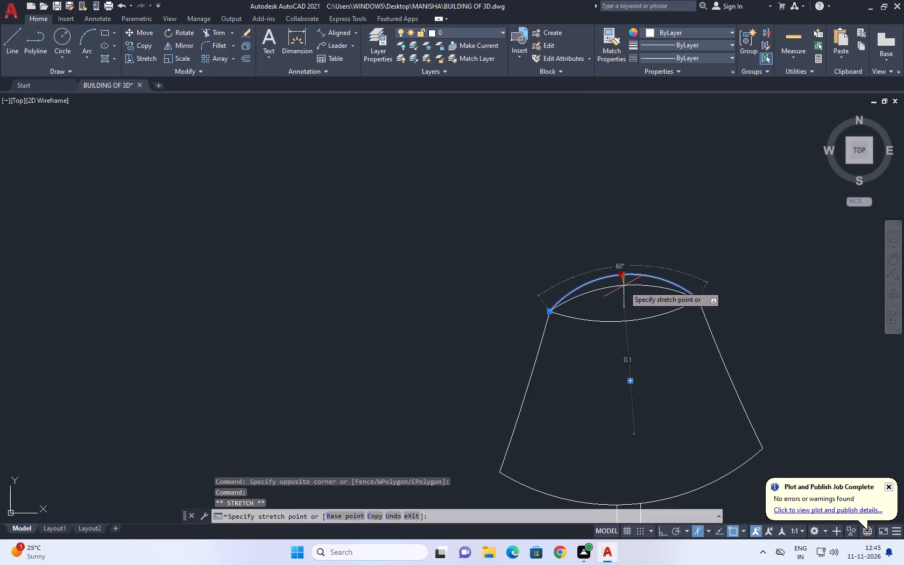
{"action": "left_click", "coordinate": [624, 286]}
{"action": "key", "text": "Escape"}
With Ortho on, draw a short vertical line from inside the lampshade's opening down across its front rim.
{"action": "scroll", "coordinate": [645, 350], "scroll_direction": "down", "scroll_amount": 1}
{"action": "middle_click_drag", "start_coordinate": [630, 343], "coordinate": [637, 348]}
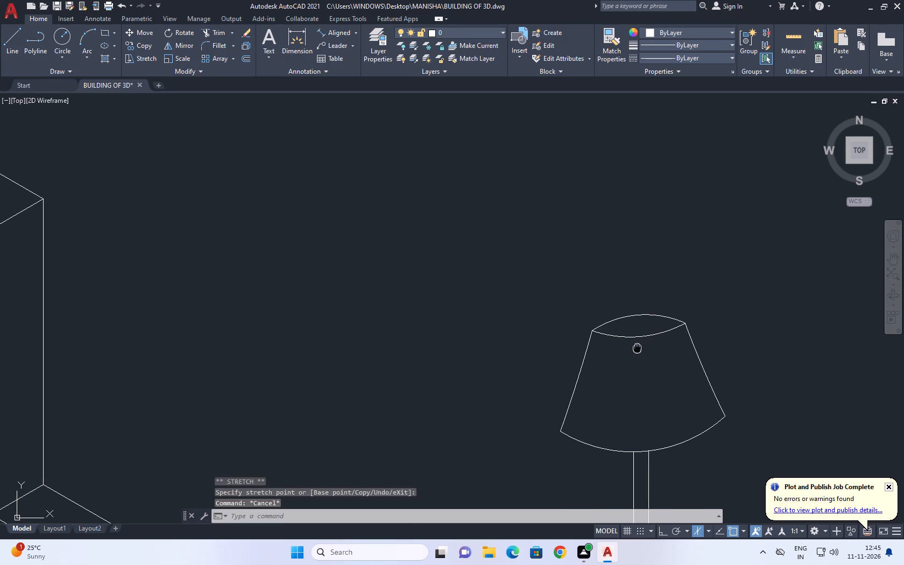
{"action": "middle_click_drag", "start_coordinate": [637, 348], "coordinate": [641, 352]}
{"action": "type", "text": "L"}
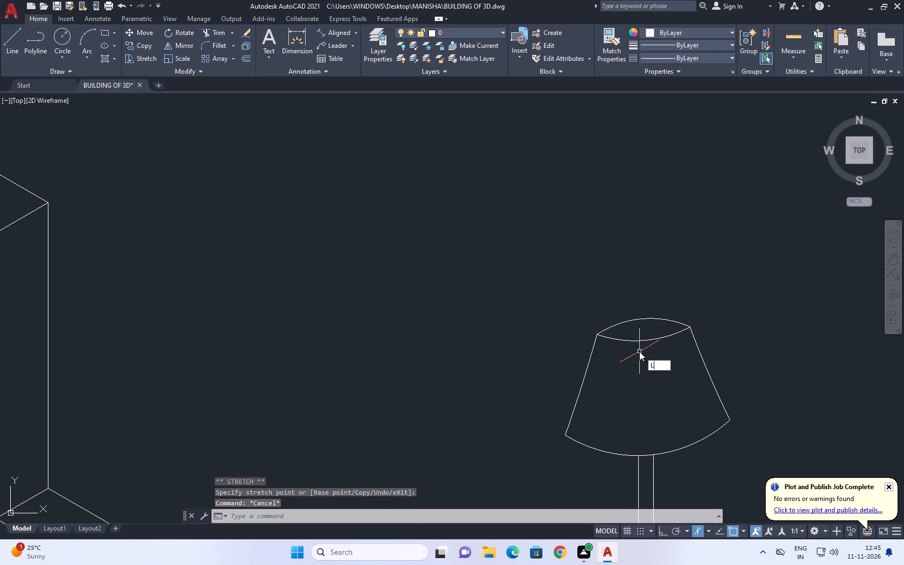
{"action": "key", "text": "space"}
{"action": "scroll", "coordinate": [628, 312], "scroll_direction": "up", "scroll_amount": 4}
{"action": "left_click", "coordinate": [622, 396]}
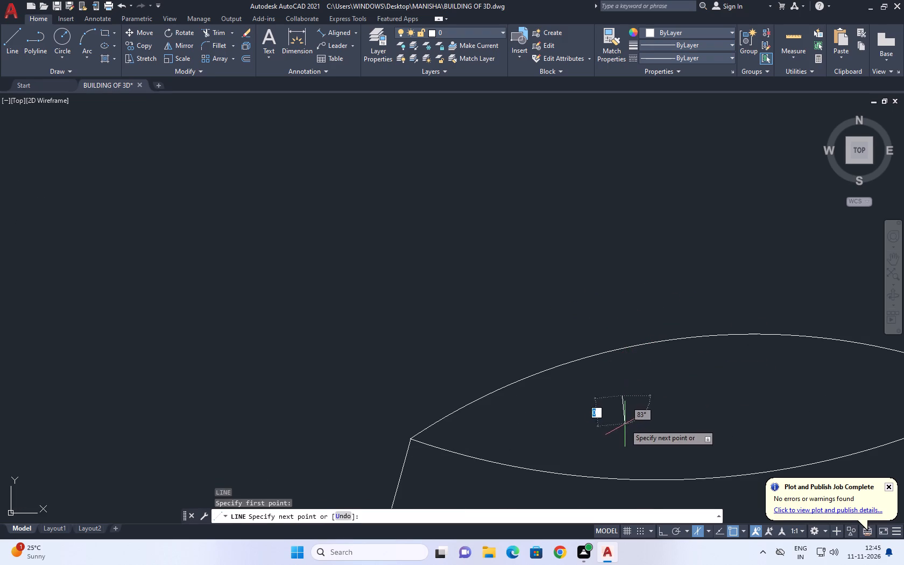
{"action": "middle_click_drag", "start_coordinate": [621, 436], "coordinate": [649, 380]}
{"action": "key", "text": "F8"}
{"action": "middle_click_drag", "start_coordinate": [662, 412], "coordinate": [662, 394]}
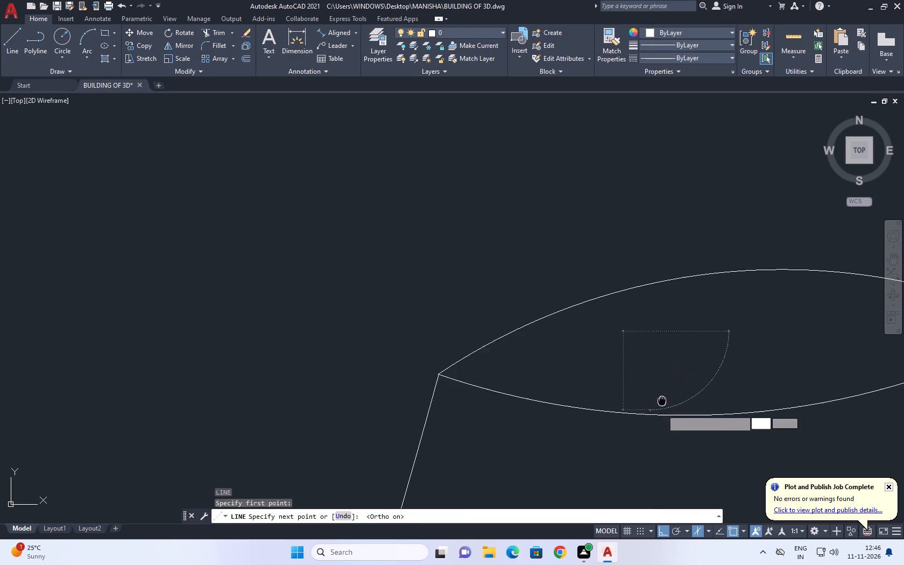
{"action": "middle_click_drag", "start_coordinate": [662, 394], "coordinate": [662, 357]}
{"action": "left_click", "coordinate": [655, 406]}
{"action": "key", "text": "space"}
Draw a slightly sloped line about 0.03 long from the vertical line's top, continuing vertically down across the front rim with Ortho on.
{"action": "key", "text": "space"}
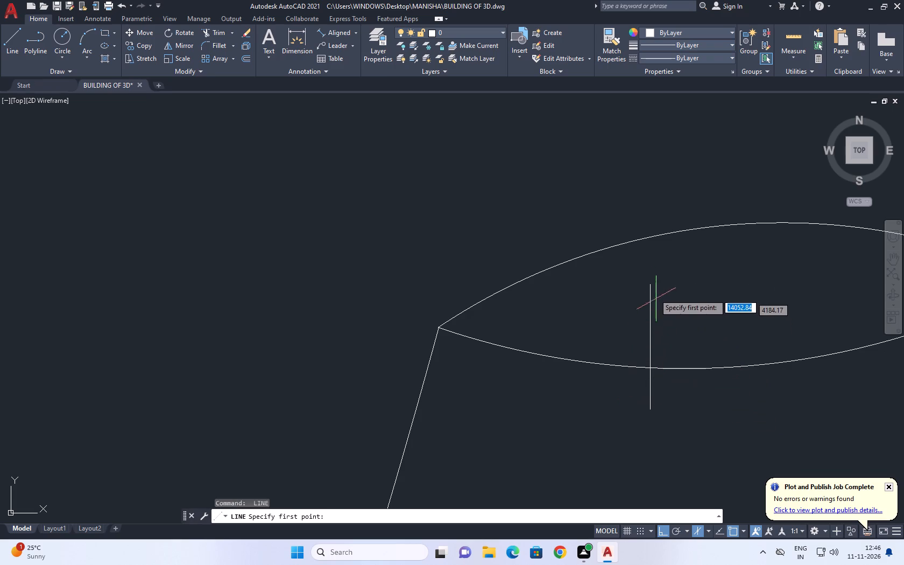
{"action": "left_click", "coordinate": [647, 284]}
{"action": "scroll", "coordinate": [705, 287], "scroll_direction": "up", "scroll_amount": 1}
{"action": "middle_click_drag", "start_coordinate": [714, 287], "coordinate": [586, 288]}
{"action": "scroll", "coordinate": [573, 290], "scroll_direction": "down", "scroll_amount": 1}
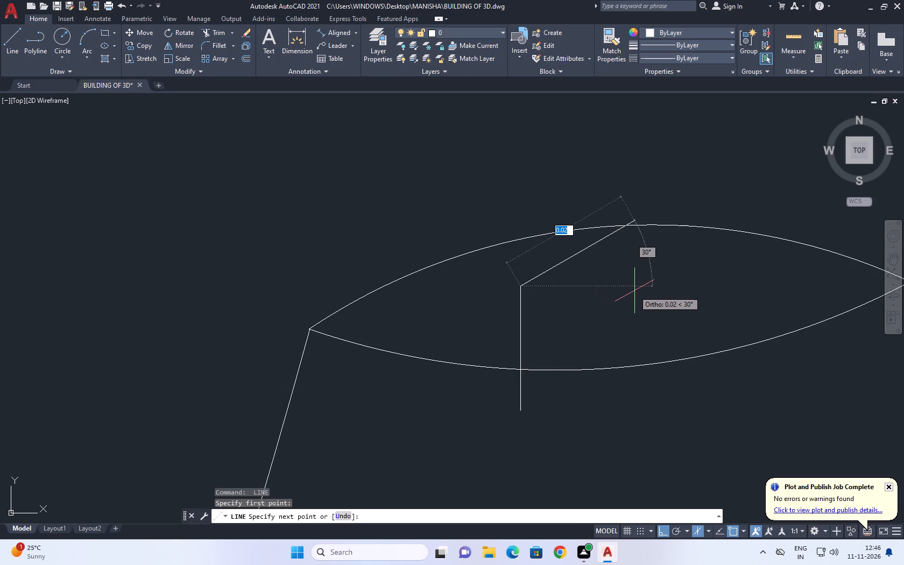
{"action": "key", "text": "F8"}
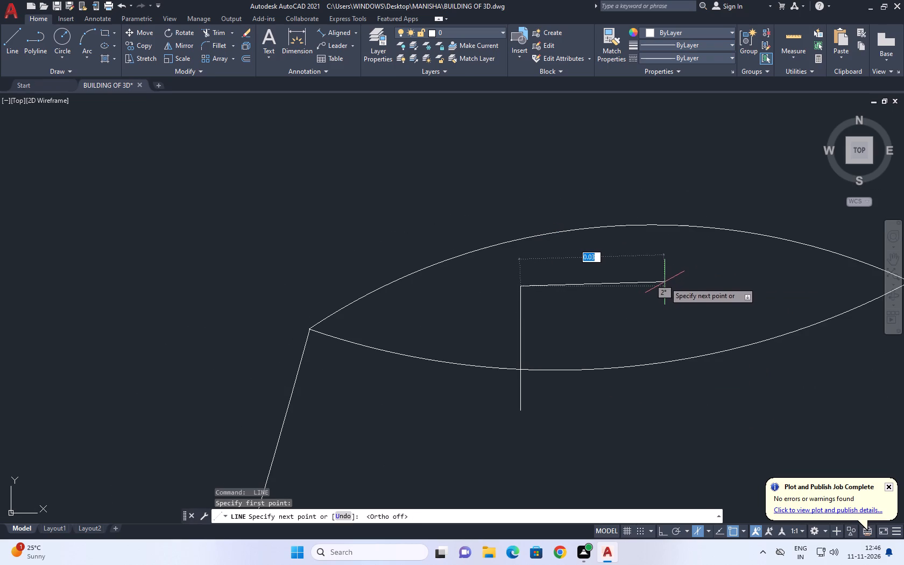
{"action": "left_click", "coordinate": [665, 279]}
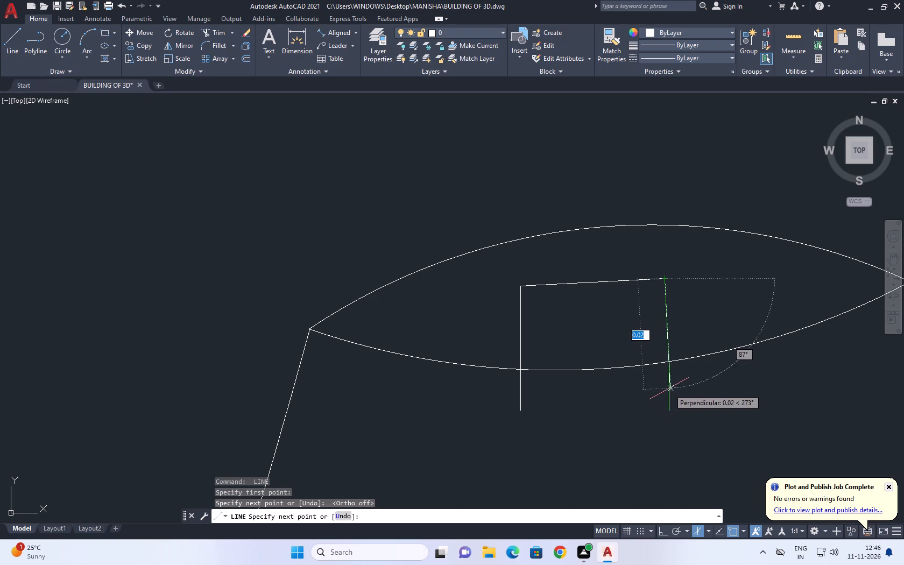
{"action": "key", "text": "F8"}
{"action": "left_click", "coordinate": [671, 386]}
{"action": "key", "text": "space"}
Trim the ends of both short vertical lines that extend below the lampshade's front rim.
{"action": "type", "text": "TR"}
{"action": "key", "text": "space"}
{"action": "left_click", "coordinate": [705, 377]}
{"action": "left_click_drag", "start_coordinate": [507, 406], "coordinate": [540, 406]}
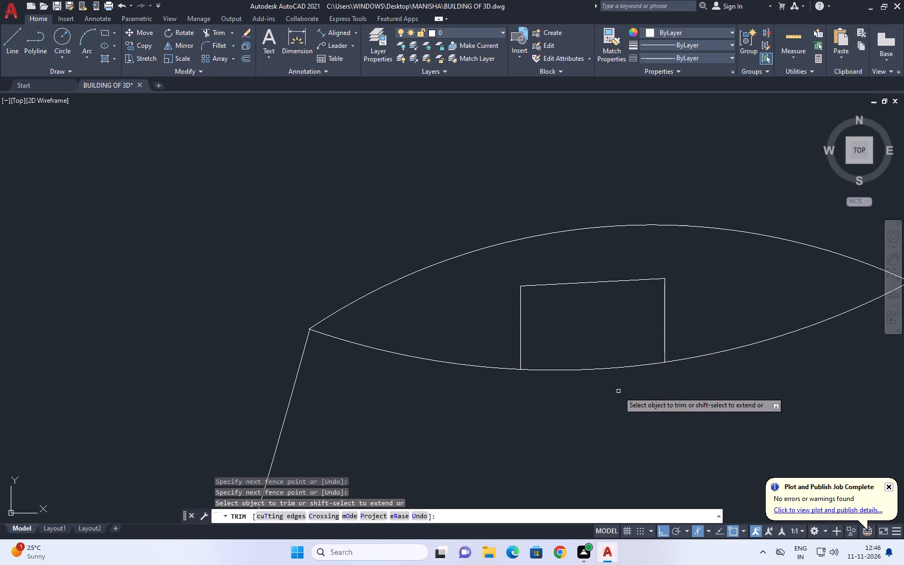
{"action": "scroll", "coordinate": [618, 391], "scroll_direction": "down", "scroll_amount": 3}
{"action": "middle_click_drag", "start_coordinate": [672, 382], "coordinate": [583, 317]}
{"action": "key", "text": "Escape"}
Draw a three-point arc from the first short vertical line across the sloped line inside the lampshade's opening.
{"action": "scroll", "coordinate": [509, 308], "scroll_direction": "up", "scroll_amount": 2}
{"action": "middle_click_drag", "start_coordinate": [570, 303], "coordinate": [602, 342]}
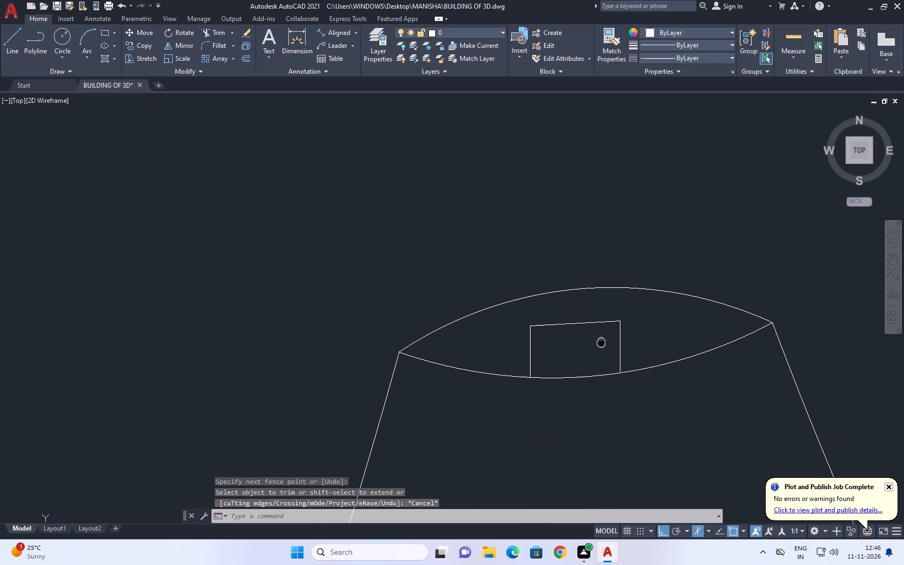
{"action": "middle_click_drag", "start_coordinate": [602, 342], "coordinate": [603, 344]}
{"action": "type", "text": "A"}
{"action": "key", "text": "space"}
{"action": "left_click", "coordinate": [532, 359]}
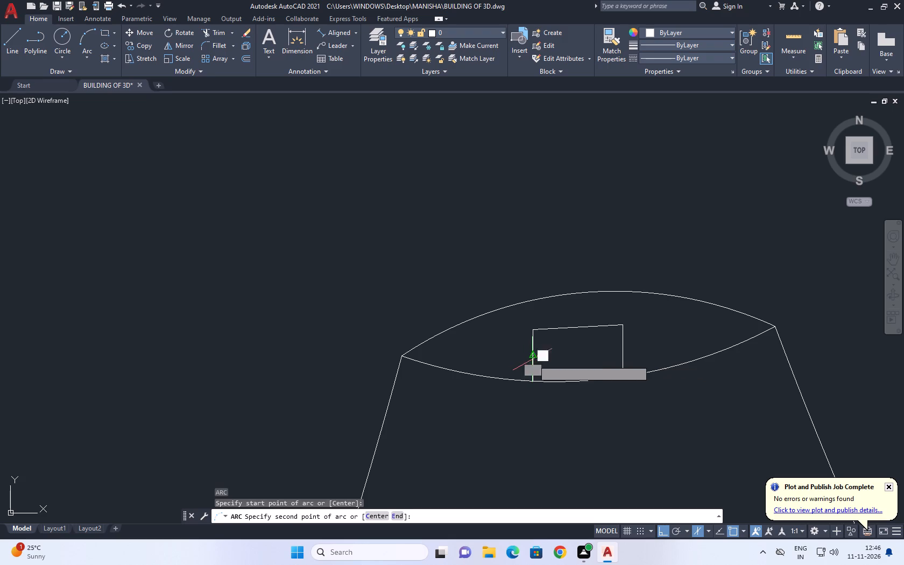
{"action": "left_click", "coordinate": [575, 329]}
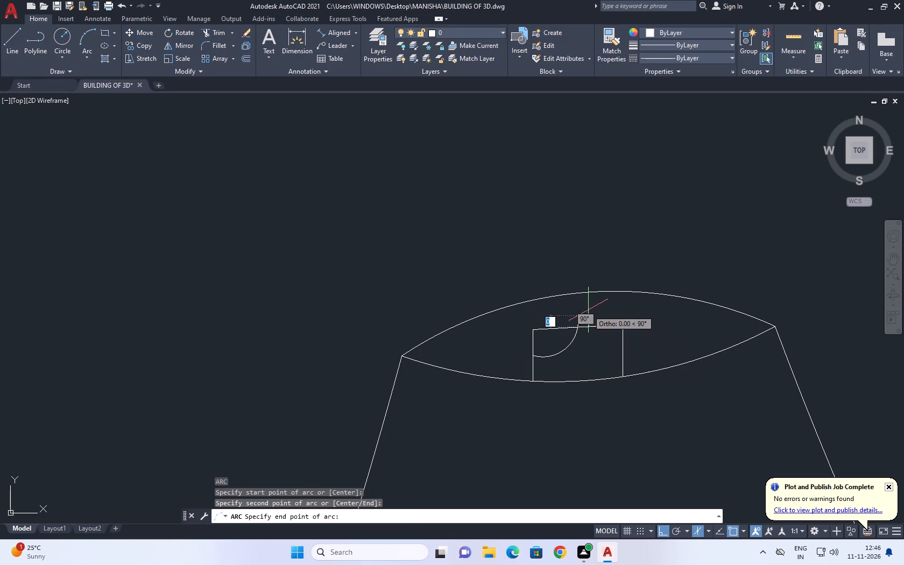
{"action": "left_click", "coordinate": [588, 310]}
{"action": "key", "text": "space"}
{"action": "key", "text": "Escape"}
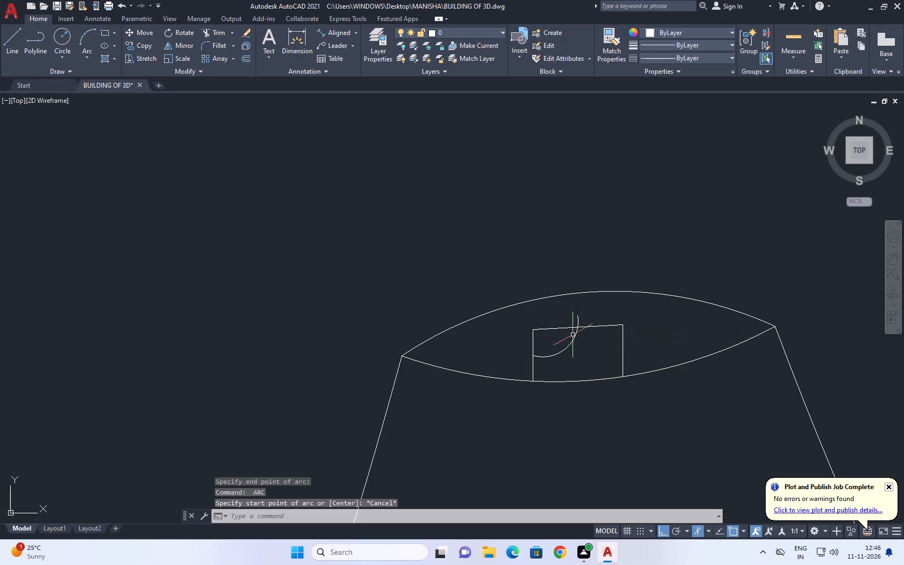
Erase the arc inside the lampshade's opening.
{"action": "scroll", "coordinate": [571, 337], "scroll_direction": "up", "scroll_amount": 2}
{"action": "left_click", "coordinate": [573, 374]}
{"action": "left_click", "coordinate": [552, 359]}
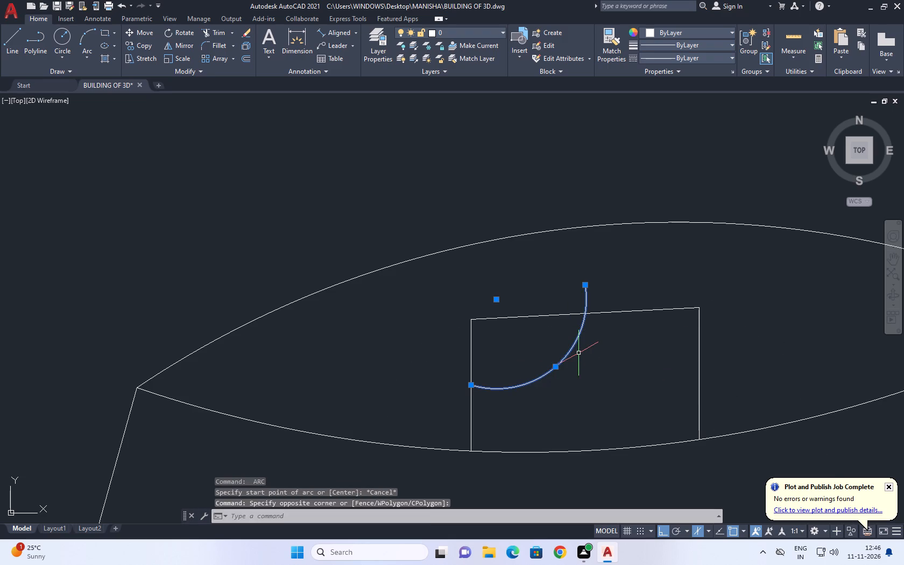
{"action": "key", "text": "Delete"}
Convert all the living-room furniture, including the floor lamp, into a block named SOFA SET.
{"action": "scroll", "coordinate": [519, 364], "scroll_direction": "down", "scroll_amount": 4}
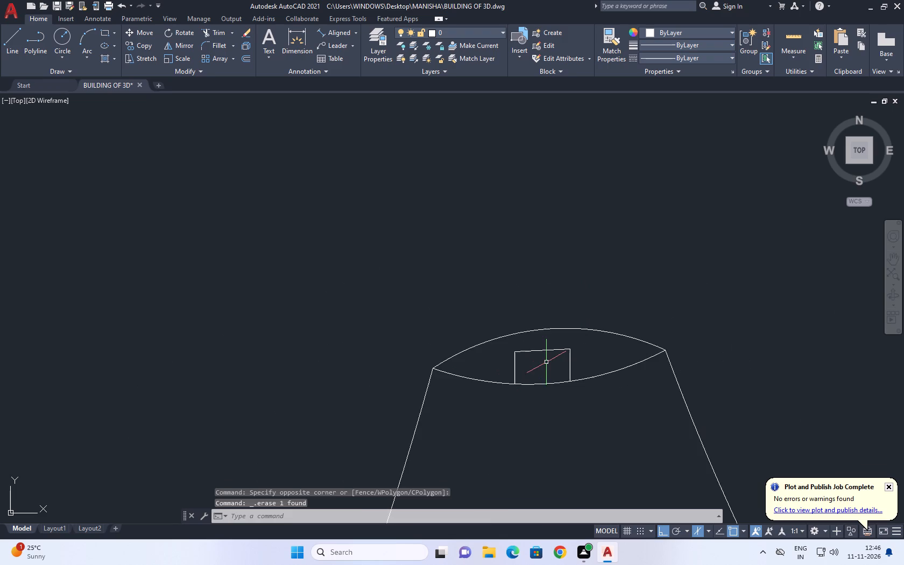
{"action": "scroll", "coordinate": [546, 362], "scroll_direction": "down", "scroll_amount": 1}
{"action": "scroll", "coordinate": [608, 363], "scroll_direction": "down", "scroll_amount": 2}
{"action": "middle_click_drag", "start_coordinate": [669, 373], "coordinate": [596, 203]}
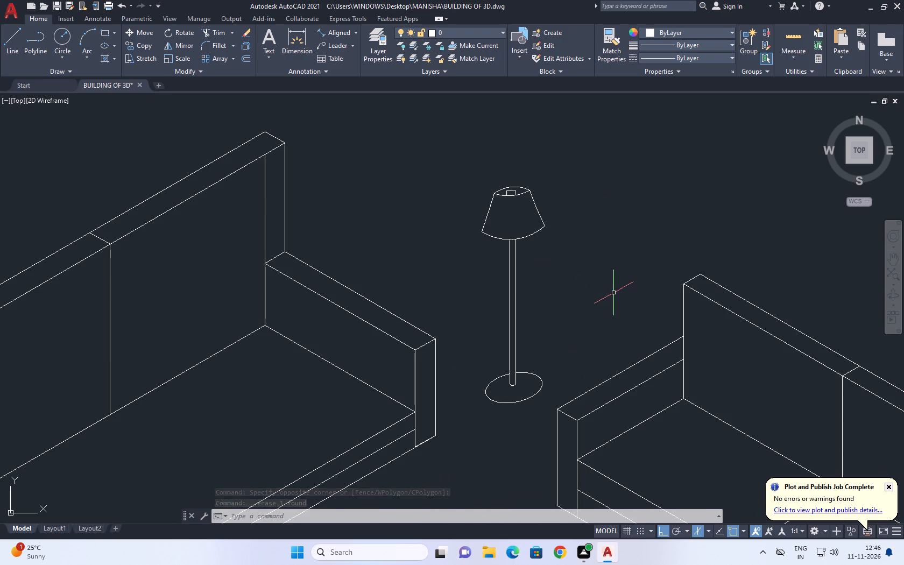
{"action": "scroll", "coordinate": [498, 299], "scroll_direction": "down", "scroll_amount": 4}
{"action": "middle_click_drag", "start_coordinate": [587, 317], "coordinate": [574, 296]}
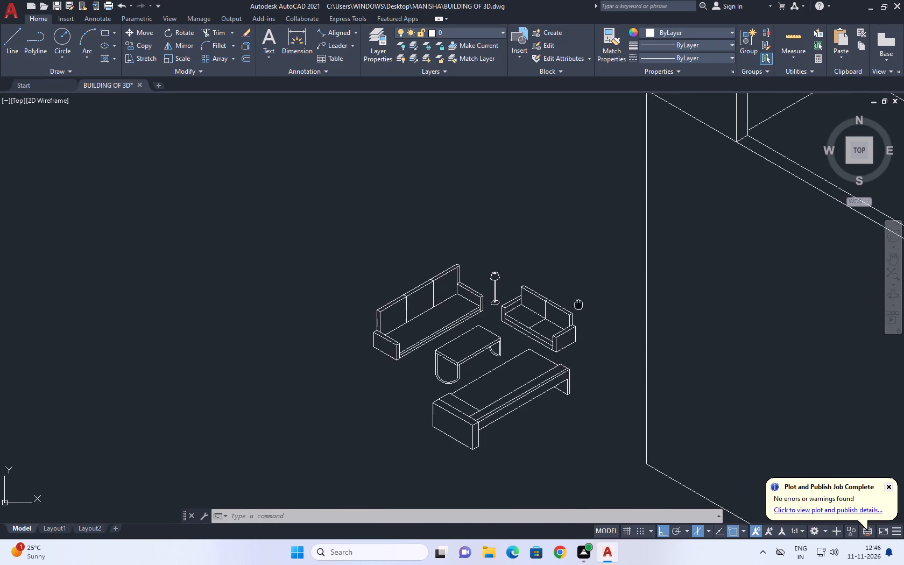
{"action": "middle_click_drag", "start_coordinate": [574, 296], "coordinate": [549, 258]}
{"action": "left_click", "coordinate": [563, 215]}
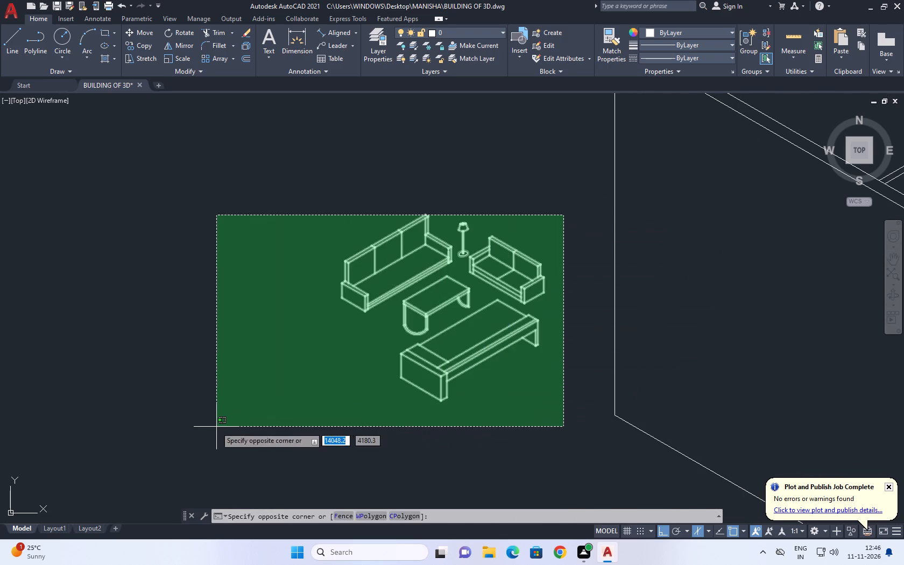
{"action": "left_click", "coordinate": [215, 427]}
{"action": "scroll", "coordinate": [554, 245], "scroll_direction": "up", "scroll_amount": 1}
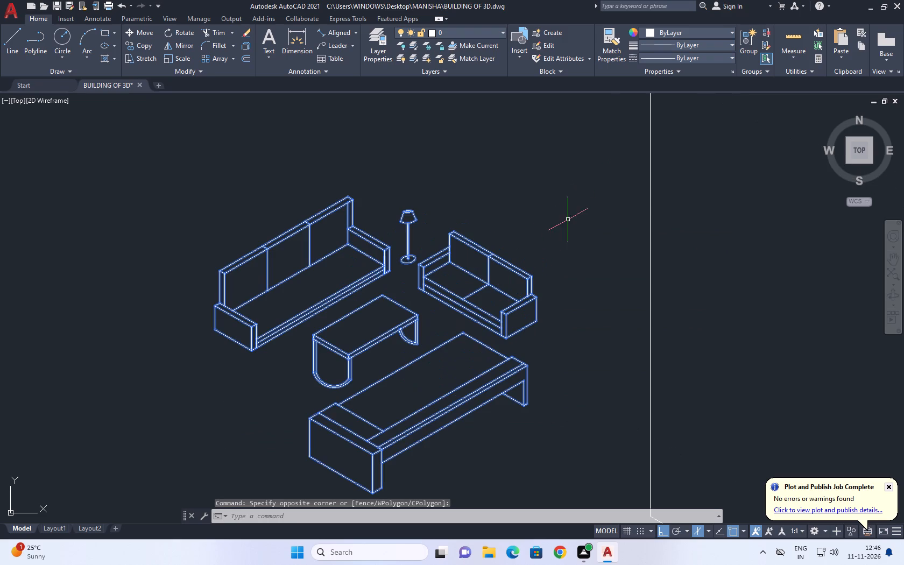
{"action": "left_click", "coordinate": [570, 159]}
{"action": "scroll", "coordinate": [539, 213], "scroll_direction": "down", "scroll_amount": 3}
{"action": "left_click", "coordinate": [427, 308]}
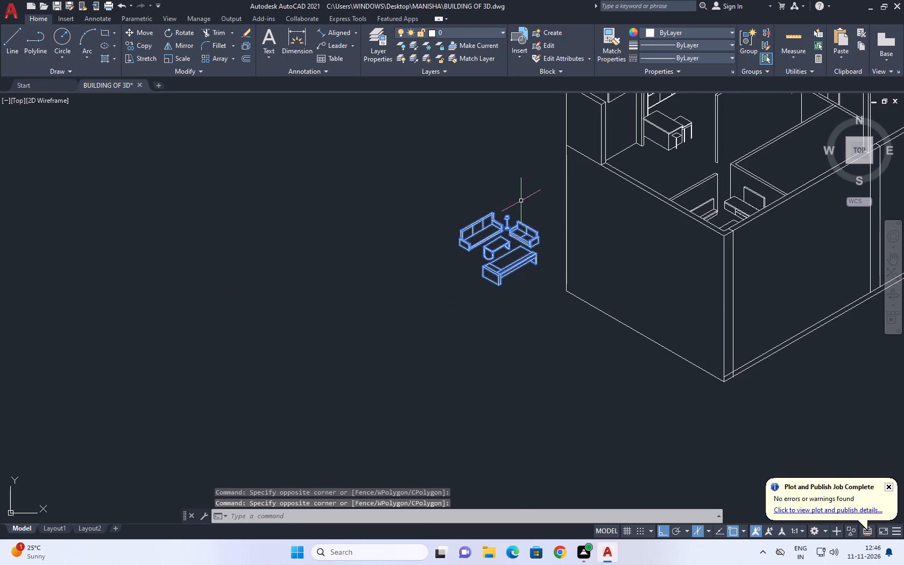
{"action": "type", "text": "B"}
{"action": "key", "text": "space"}
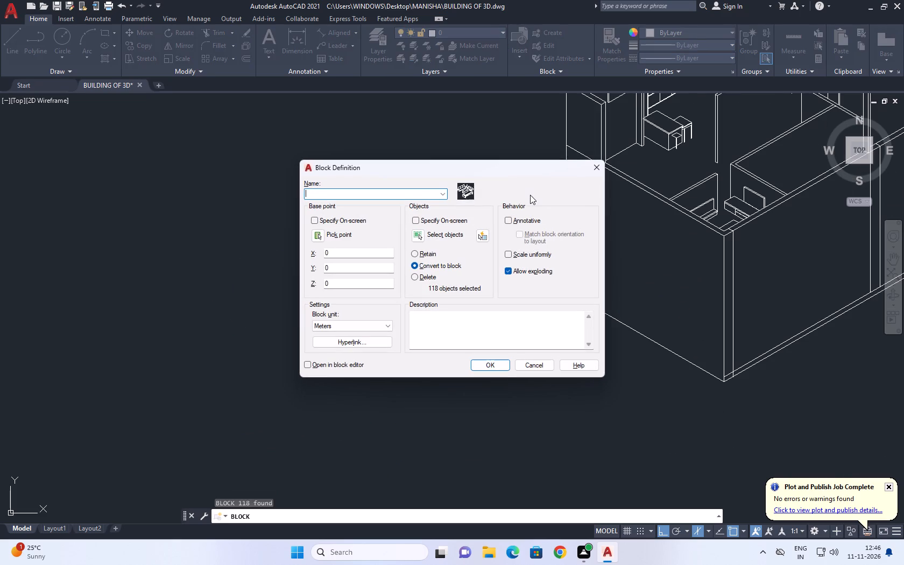
{"action": "type", "text": "SOFA SET"}
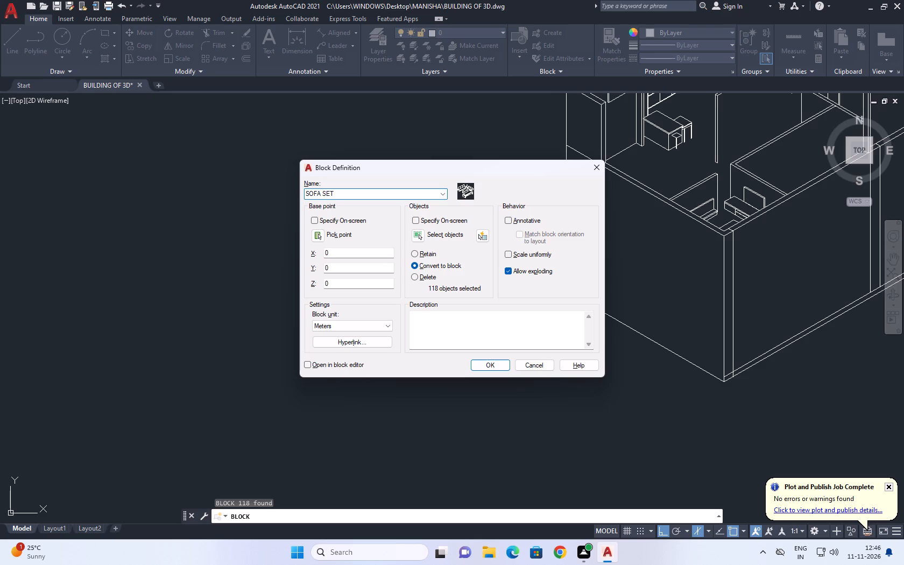
{"action": "left_click", "coordinate": [484, 364]}
With Ortho on, move the furniture block about 8.7 along the 30° direction into the building's room near the kitchen counter.
{"action": "left_click", "coordinate": [493, 299]}
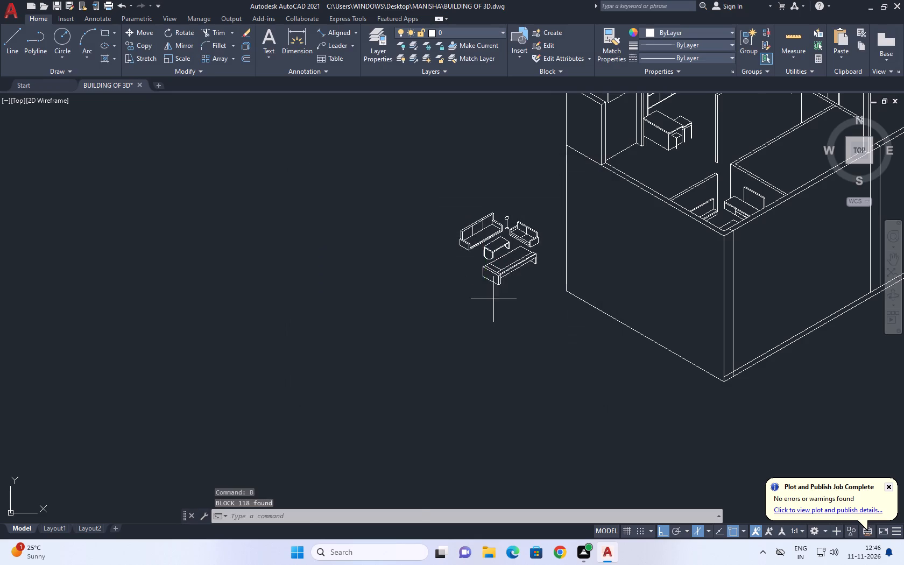
{"action": "left_click", "coordinate": [468, 258]}
{"action": "middle_click_drag", "start_coordinate": [561, 262], "coordinate": [540, 313]}
{"action": "key", "text": "m"}
{"action": "key", "text": "space"}
{"action": "left_click", "coordinate": [408, 279]}
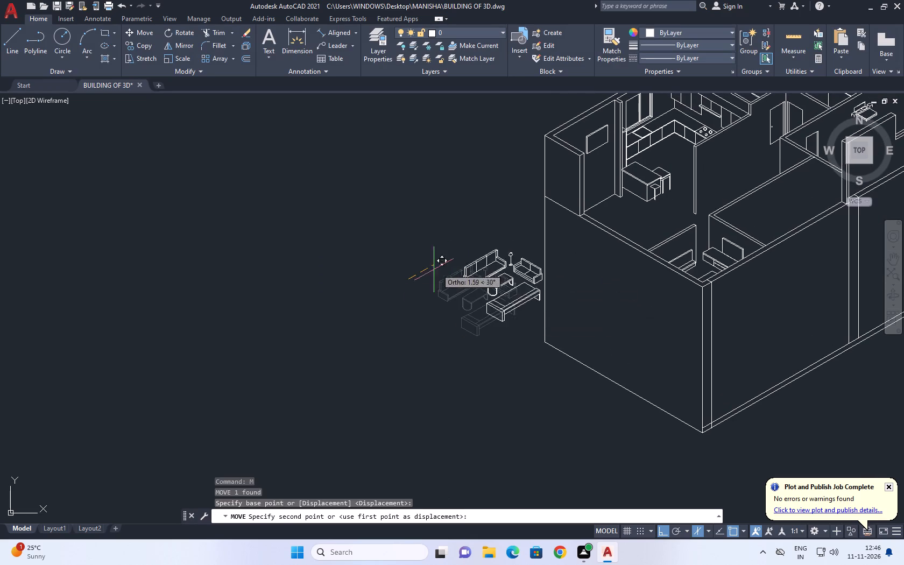
{"action": "scroll", "coordinate": [583, 236], "scroll_direction": "up", "scroll_amount": 2}
{"action": "scroll", "coordinate": [605, 236], "scroll_direction": "down", "scroll_amount": 2}
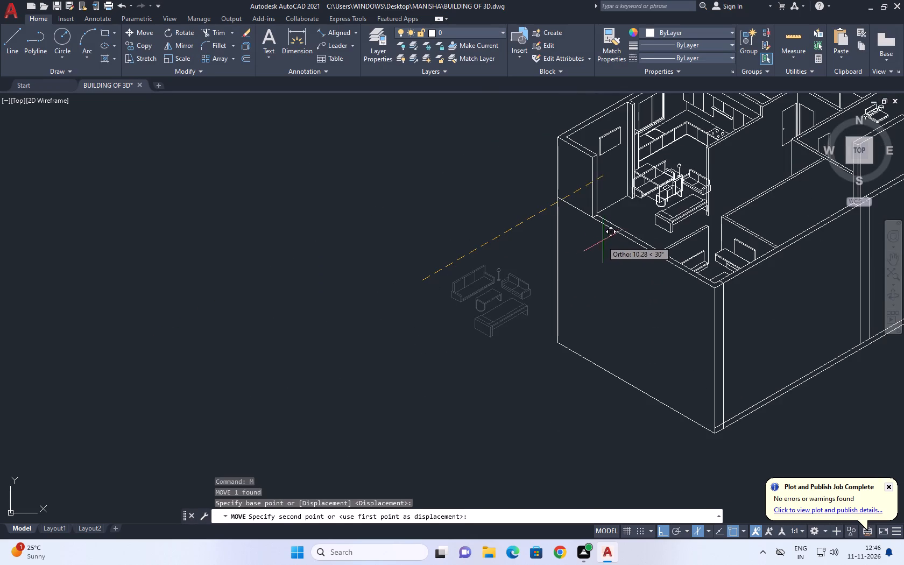
{"action": "scroll", "coordinate": [583, 247], "scroll_direction": "up", "scroll_amount": 2}
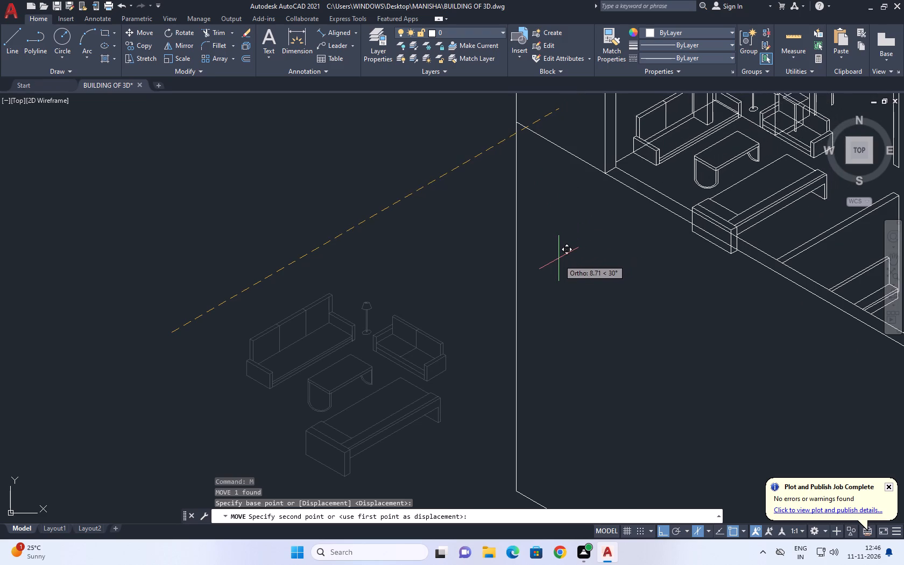
{"action": "left_click", "coordinate": [561, 256]}
Scale the furniture block down freehand about a point on the coffee table so it fits inside the room.
{"action": "middle_click_drag", "start_coordinate": [673, 226], "coordinate": [533, 308]}
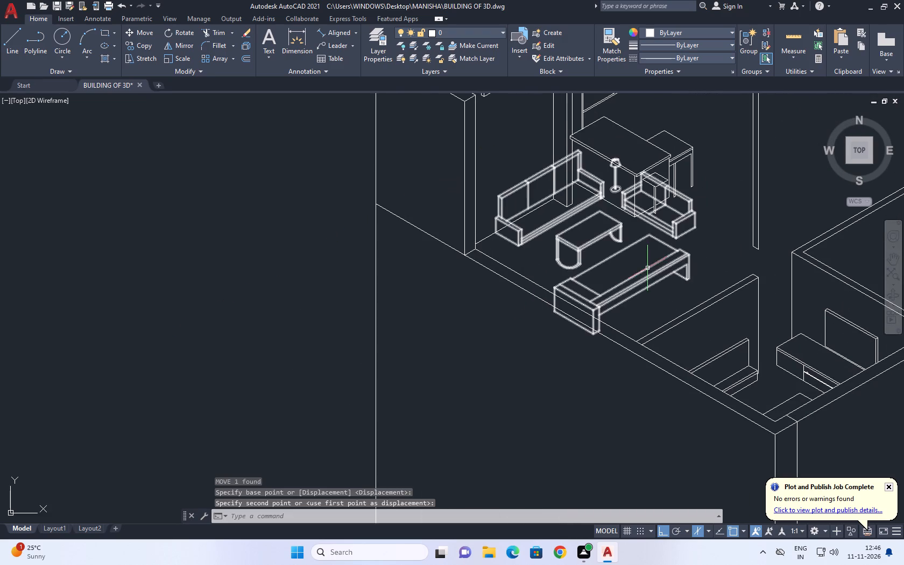
{"action": "left_click", "coordinate": [640, 272]}
{"action": "key", "text": "s"}
{"action": "key", "text": "c"}
{"action": "key", "text": "space"}
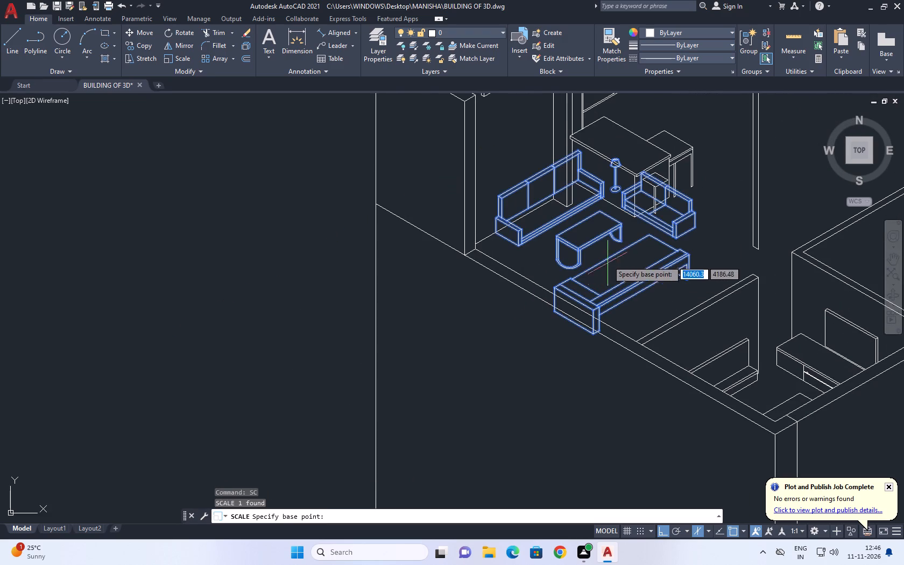
{"action": "left_click", "coordinate": [599, 242]}
{"action": "left_click", "coordinate": [637, 243]}
{"action": "scroll", "coordinate": [628, 238], "scroll_direction": "up", "scroll_amount": 2}
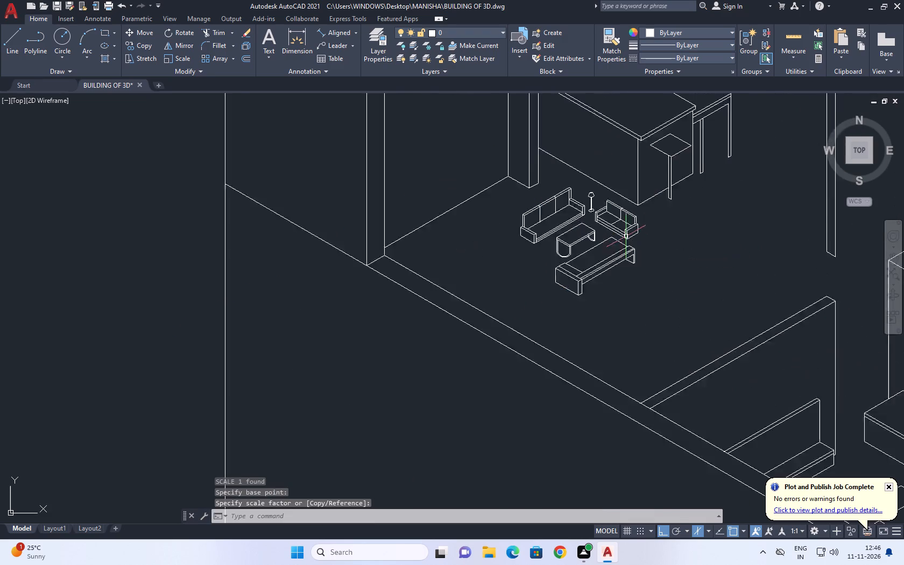
Move the reduced furniture block so the long sofa's outer armrest sits at the wall's floor line near the room corner.
{"action": "left_click_drag", "start_coordinate": [692, 254], "coordinate": [683, 262]}
{"action": "left_click_drag", "start_coordinate": [608, 285], "coordinate": [608, 291]}
{"action": "middle_click_drag", "start_coordinate": [641, 289], "coordinate": [649, 302]}
{"action": "scroll", "coordinate": [649, 302], "scroll_direction": "down", "scroll_amount": 2}
{"action": "middle_click_drag", "start_coordinate": [633, 298], "coordinate": [660, 352]}
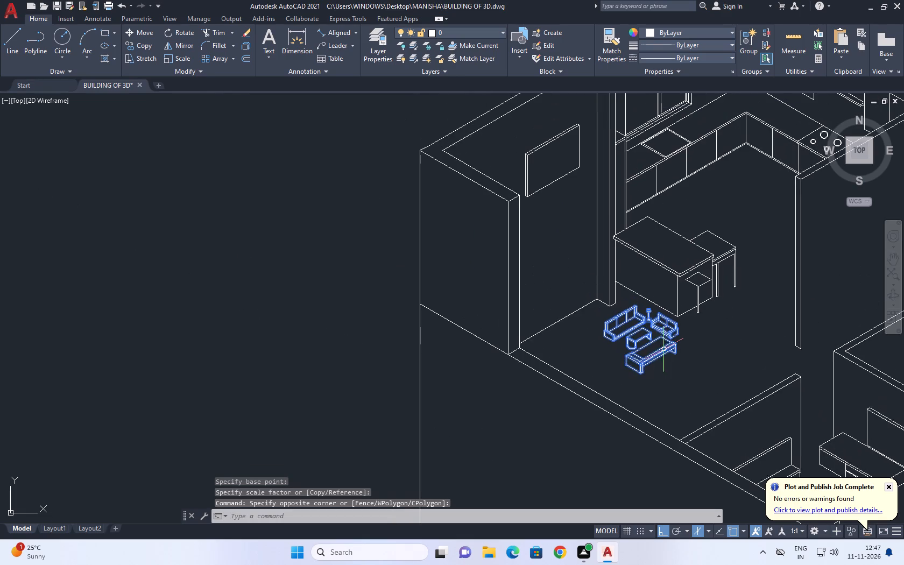
{"action": "key", "text": "m"}
{"action": "key", "text": "space"}
{"action": "scroll", "coordinate": [584, 297], "scroll_direction": "up", "scroll_amount": 2}
{"action": "scroll", "coordinate": [630, 357], "scroll_direction": "up", "scroll_amount": 4}
{"action": "left_click", "coordinate": [619, 387]}
{"action": "scroll", "coordinate": [612, 331], "scroll_direction": "down", "scroll_amount": 4}
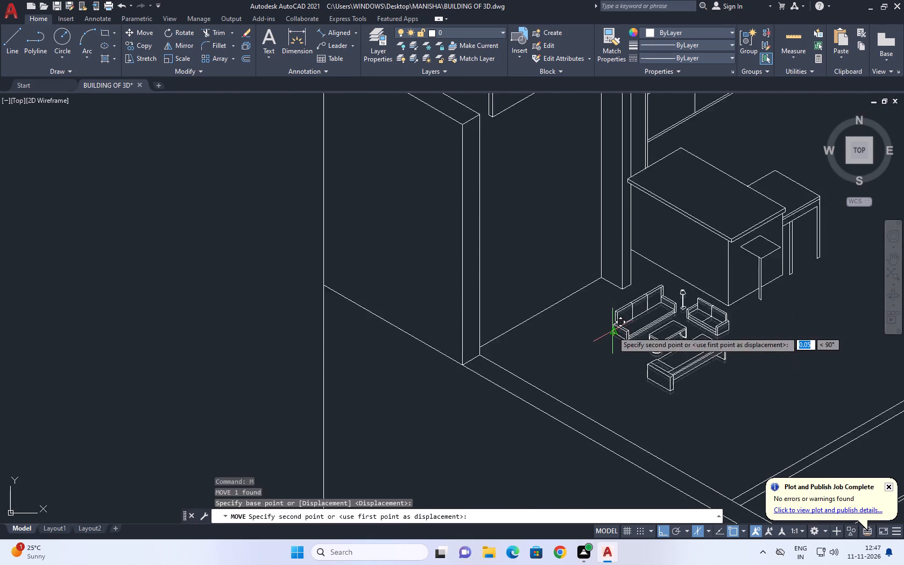
{"action": "scroll", "coordinate": [612, 331], "scroll_direction": "down", "scroll_amount": 3}
{"action": "scroll", "coordinate": [562, 336], "scroll_direction": "up", "scroll_amount": 3}
{"action": "left_click", "coordinate": [571, 326]}
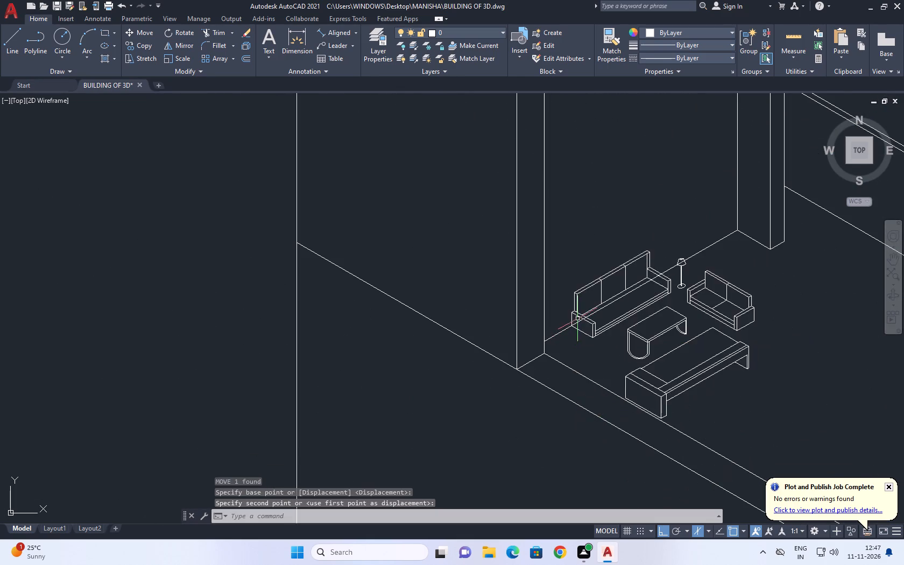
Enlarge the furniture block freehand with Scale, using a base point at the long sofa's backrest.
{"action": "scroll", "coordinate": [702, 328], "scroll_direction": "down", "scroll_amount": 1}
{"action": "left_click", "coordinate": [751, 310]}
{"action": "left_click", "coordinate": [723, 327]}
{"action": "middle_click_drag", "start_coordinate": [722, 332], "coordinate": [730, 341]}
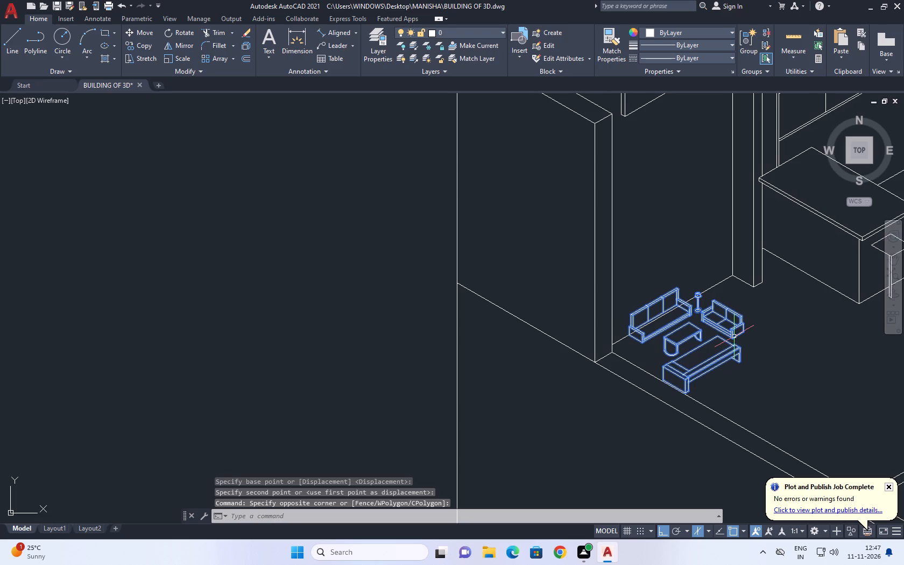
{"action": "key", "text": "s"}
{"action": "type", "text": "C"}
{"action": "key", "text": "space"}
{"action": "left_click", "coordinate": [638, 310]}
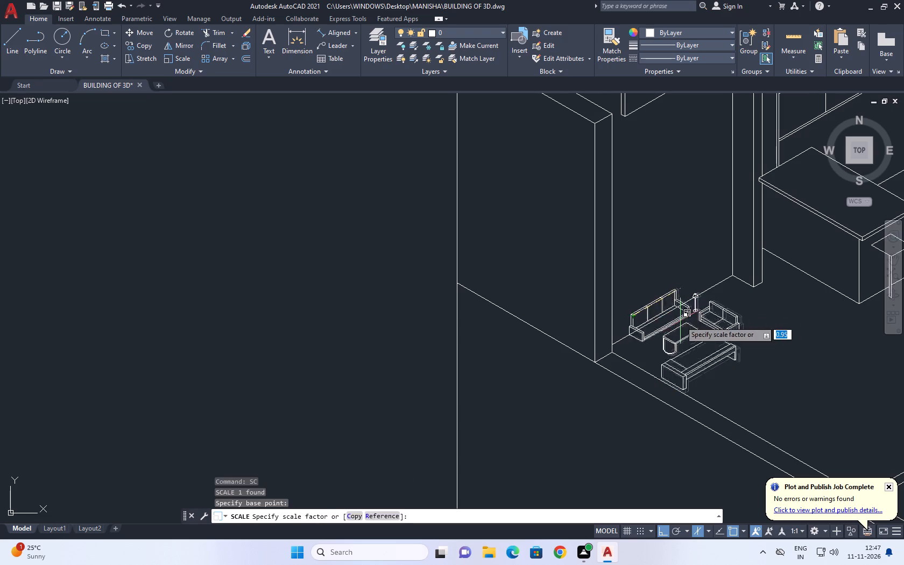
{"action": "scroll", "coordinate": [711, 333], "scroll_direction": "up", "scroll_amount": 1}
{"action": "left_click", "coordinate": [711, 333]}
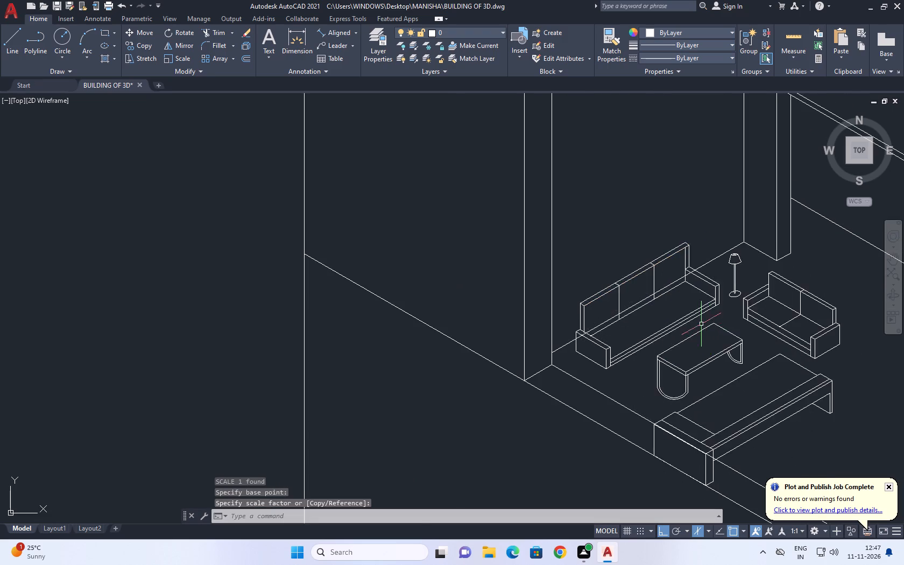
Move the furniture block about 0.27 along the 30° direction, away from the room corner.
{"action": "scroll", "coordinate": [699, 322], "scroll_direction": "down", "scroll_amount": 1}
{"action": "left_click", "coordinate": [773, 349]}
{"action": "left_click", "coordinate": [754, 366]}
{"action": "middle_click_drag", "start_coordinate": [801, 360], "coordinate": [773, 380]}
{"action": "key", "text": "m"}
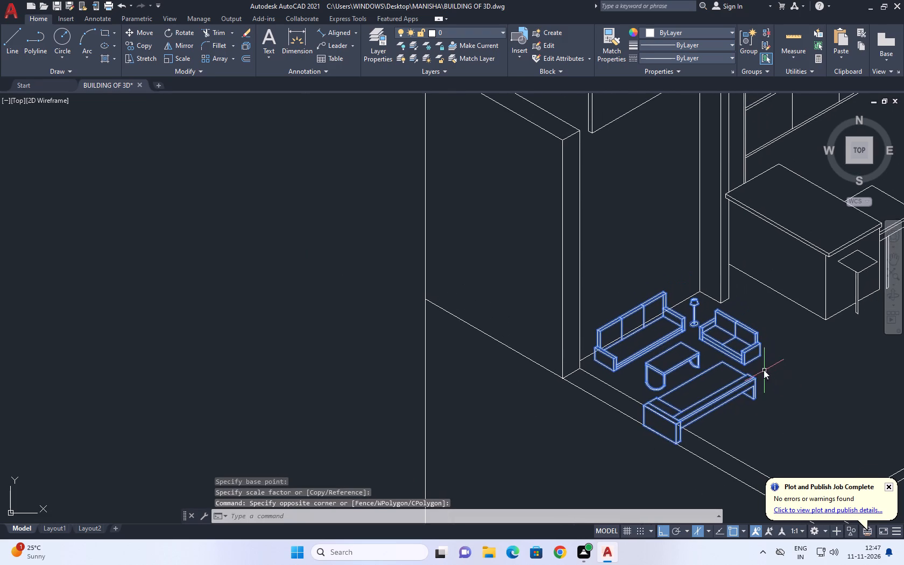
{"action": "key", "text": "space"}
{"action": "scroll", "coordinate": [764, 370], "scroll_direction": "up", "scroll_amount": 1}
{"action": "left_click", "coordinate": [765, 370]}
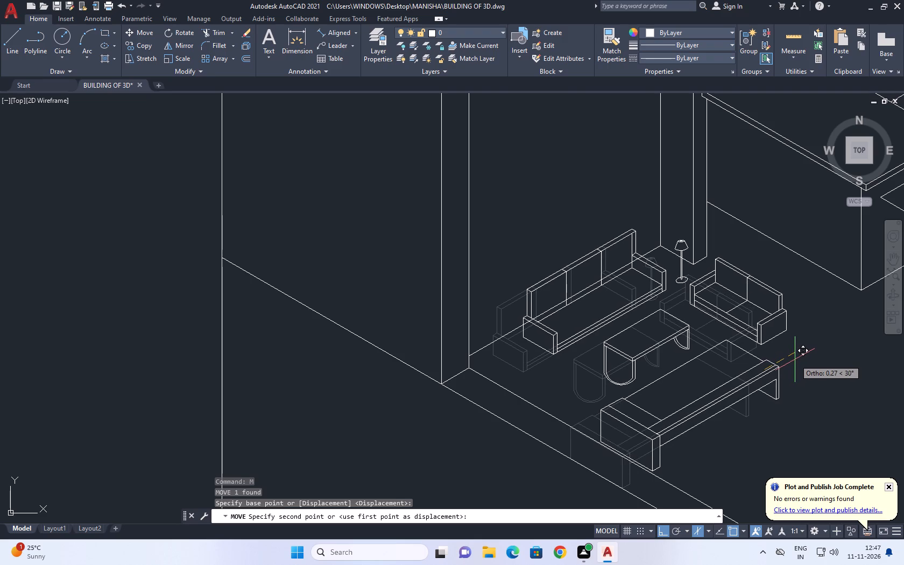
{"action": "left_click", "coordinate": [795, 359]}
Trim the wall's floor line where it crosses the long sofa's backrest panels and the armrest nearest the lamp.
{"action": "scroll", "coordinate": [672, 301], "scroll_direction": "down", "scroll_amount": 1}
{"action": "middle_click_drag", "start_coordinate": [767, 325], "coordinate": [767, 340]}
{"action": "scroll", "coordinate": [617, 320], "scroll_direction": "up", "scroll_amount": 1}
{"action": "type", "text": "TR"}
{"action": "key", "text": "space"}
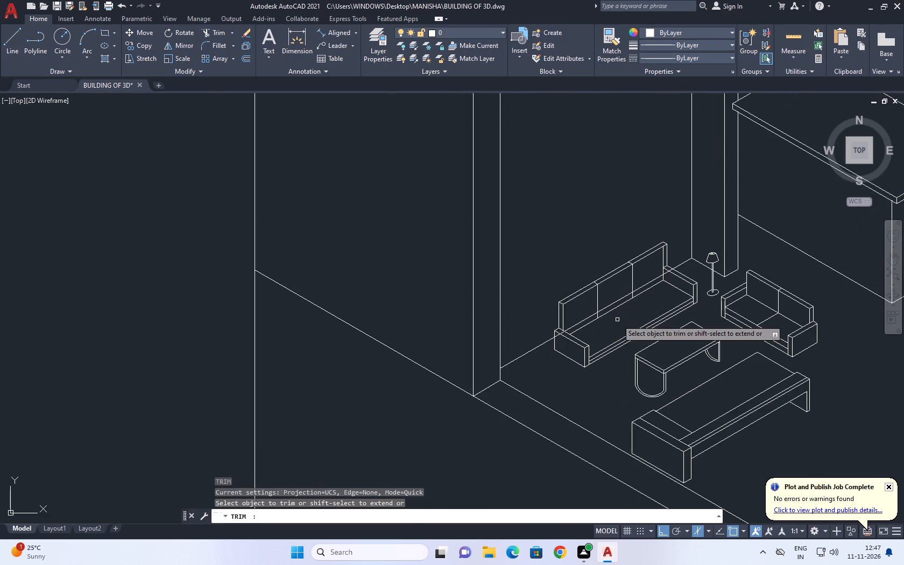
{"action": "scroll", "coordinate": [617, 316], "scroll_direction": "up", "scroll_amount": 4}
{"action": "scroll", "coordinate": [619, 328], "scroll_direction": "down", "scroll_amount": 3}
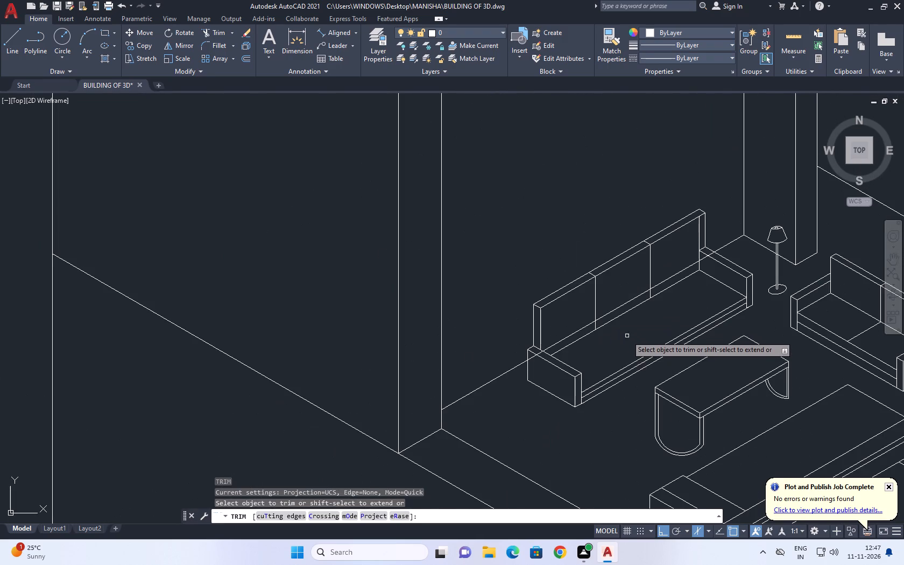
{"action": "left_click", "coordinate": [568, 338]}
{"action": "left_click", "coordinate": [625, 306]}
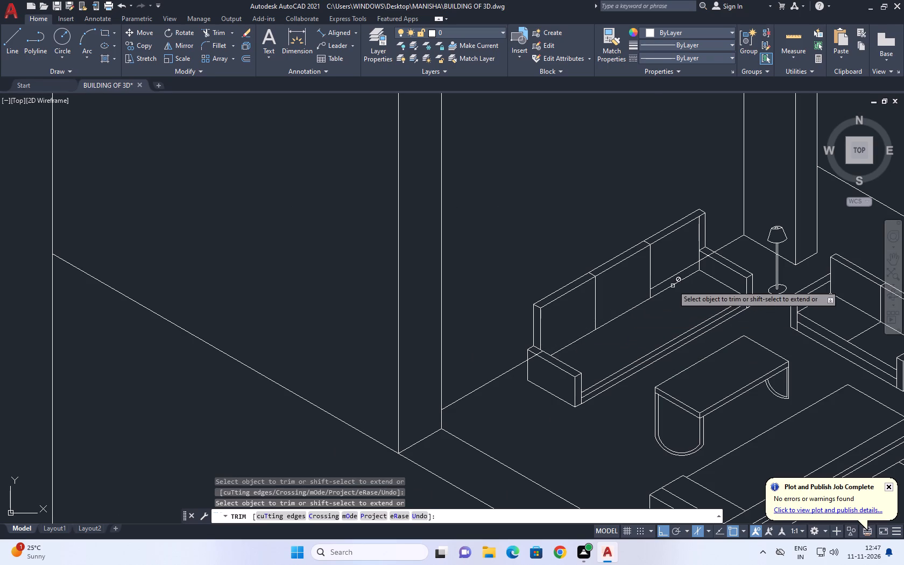
{"action": "left_click", "coordinate": [680, 278]}
{"action": "left_click", "coordinate": [675, 258]}
{"action": "scroll", "coordinate": [684, 256], "scroll_direction": "up", "scroll_amount": 3}
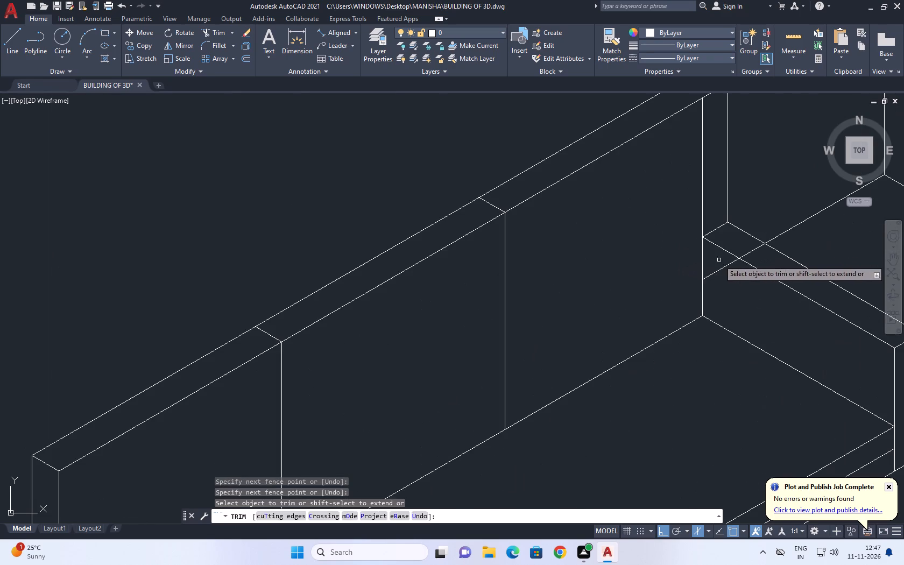
{"action": "left_click", "coordinate": [719, 260]}
{"action": "left_click_drag", "start_coordinate": [723, 281], "coordinate": [725, 291]}
{"action": "left_click_drag", "start_coordinate": [737, 257], "coordinate": [742, 255]}
{"action": "left_click", "coordinate": [750, 252]}
{"action": "scroll", "coordinate": [341, 332], "scroll_direction": "down", "scroll_amount": 3}
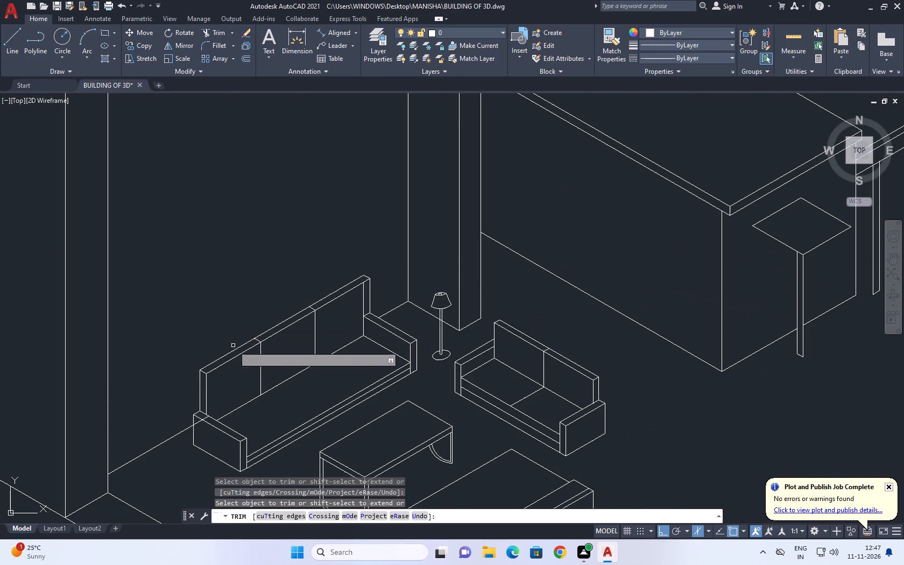
Trim the wall's floor line where it crosses the long sofa's armrest farthest from the lamp.
{"action": "middle_click_drag", "start_coordinate": [204, 396], "coordinate": [418, 259]}
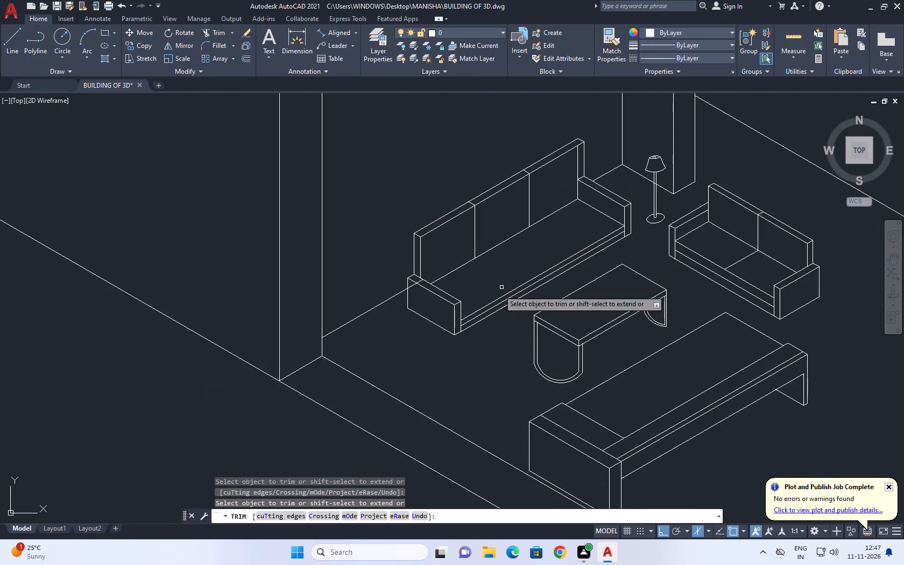
{"action": "scroll", "coordinate": [412, 280], "scroll_direction": "up", "scroll_amount": 2}
{"action": "left_click", "coordinate": [413, 306]}
{"action": "left_click", "coordinate": [412, 289]}
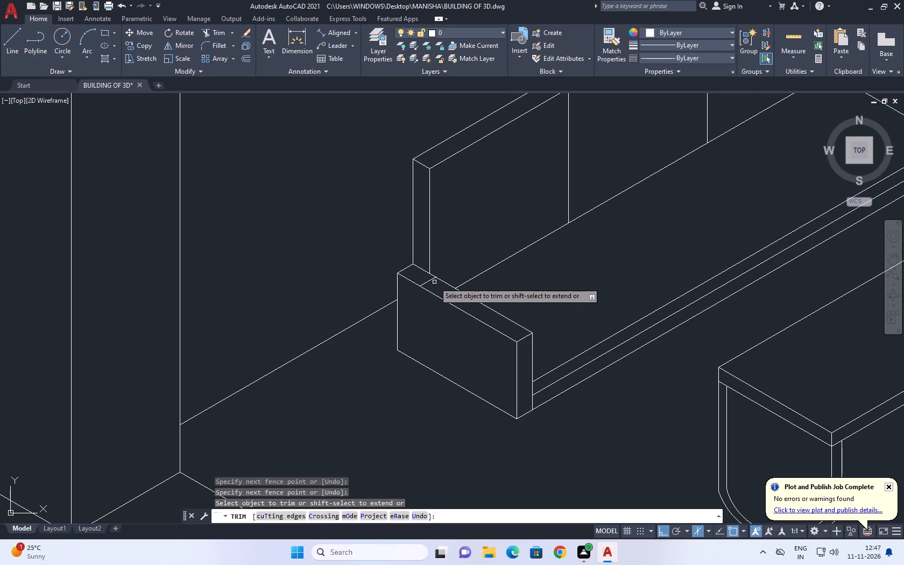
{"action": "left_click", "coordinate": [434, 282]}
{"action": "left_click", "coordinate": [415, 276]}
Trim the column's floor line between the two edges of the floor lamp's pole.
{"action": "scroll", "coordinate": [437, 280], "scroll_direction": "down", "scroll_amount": 4}
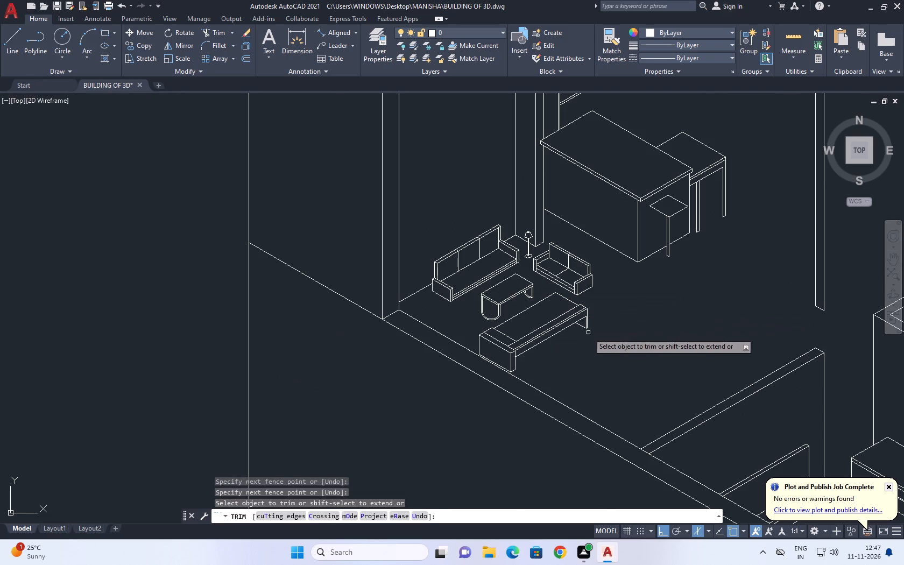
{"action": "middle_click_drag", "start_coordinate": [621, 258], "coordinate": [621, 275]}
{"action": "scroll", "coordinate": [502, 252], "scroll_direction": "up", "scroll_amount": 3}
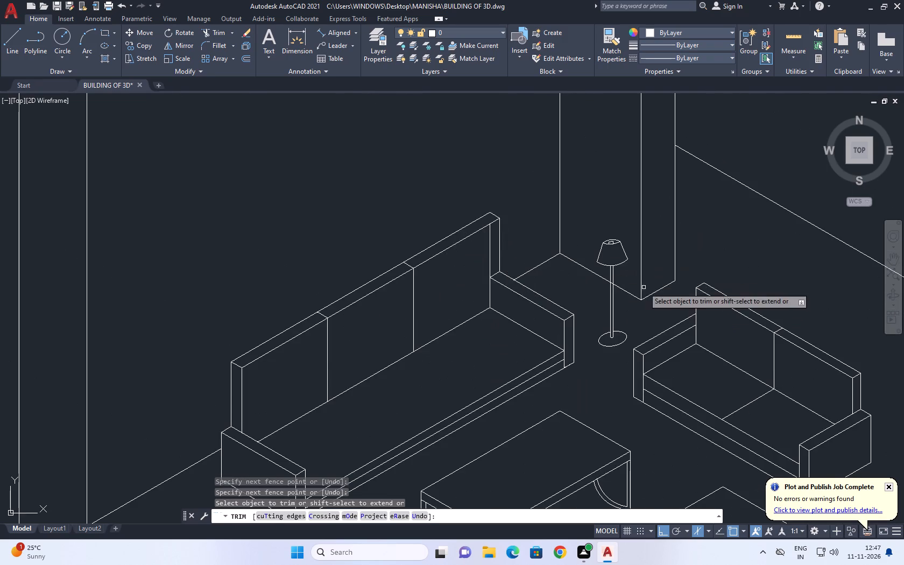
{"action": "scroll", "coordinate": [616, 288], "scroll_direction": "up", "scroll_amount": 4}
{"action": "left_click", "coordinate": [602, 265]}
{"action": "left_click_drag", "start_coordinate": [592, 293], "coordinate": [590, 304]}
{"action": "right_click", "coordinate": [479, 267]}
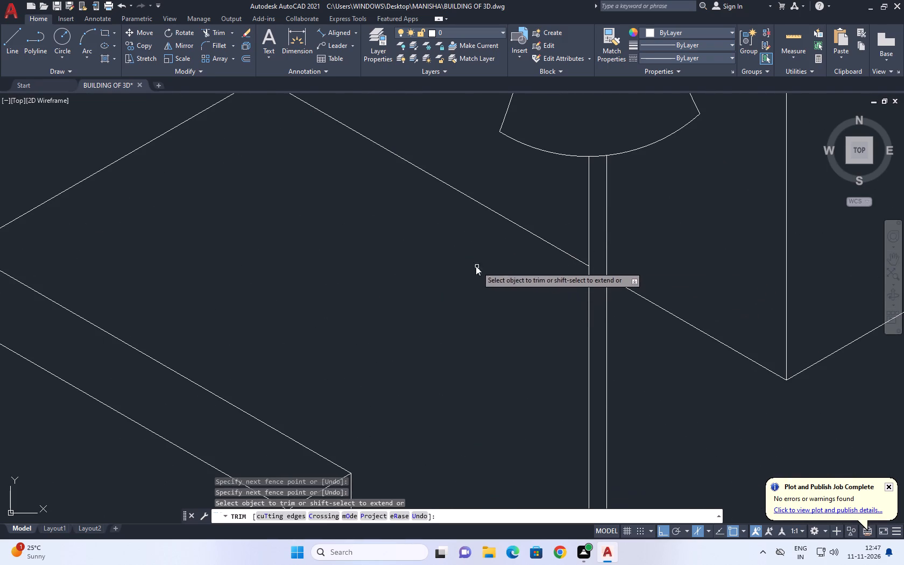
{"action": "left_click_drag", "start_coordinate": [485, 277], "coordinate": [492, 285]}
{"action": "scroll", "coordinate": [468, 265], "scroll_direction": "down", "scroll_amount": 8}
{"action": "middle_click_drag", "start_coordinate": [772, 310], "coordinate": [767, 309]}
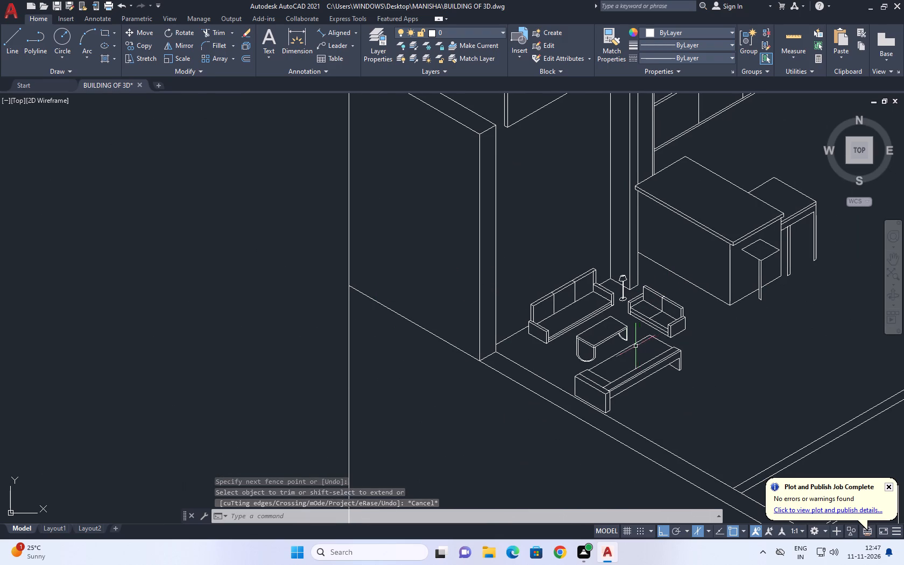
Enlarge the rectangular wall panel above the sofas freehand to about 1.2 times, using a base point on its upper edge.
{"action": "middle_click_drag", "start_coordinate": [588, 339], "coordinate": [485, 347]}
{"action": "scroll", "coordinate": [525, 343], "scroll_direction": "down", "scroll_amount": 2}
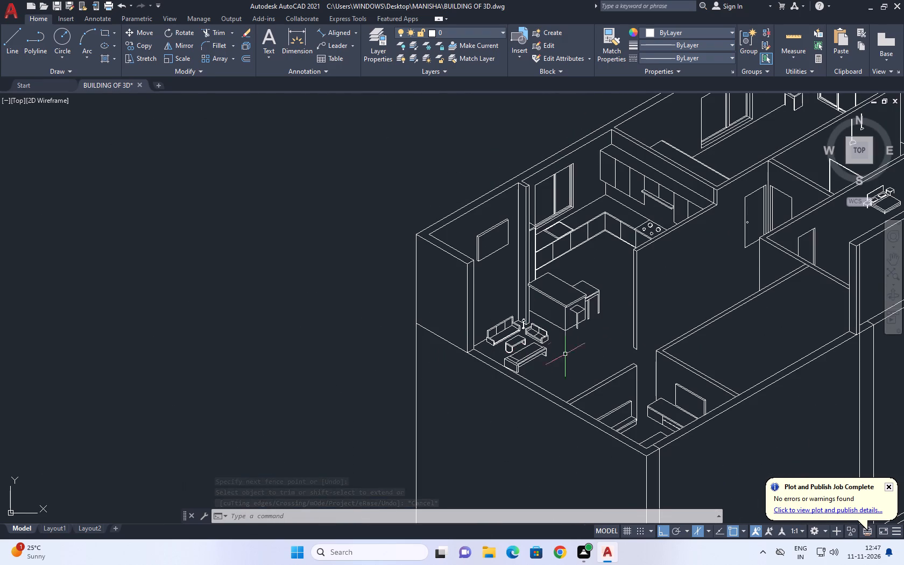
{"action": "scroll", "coordinate": [539, 280], "scroll_direction": "up", "scroll_amount": 1}
{"action": "middle_click_drag", "start_coordinate": [479, 296], "coordinate": [495, 309]}
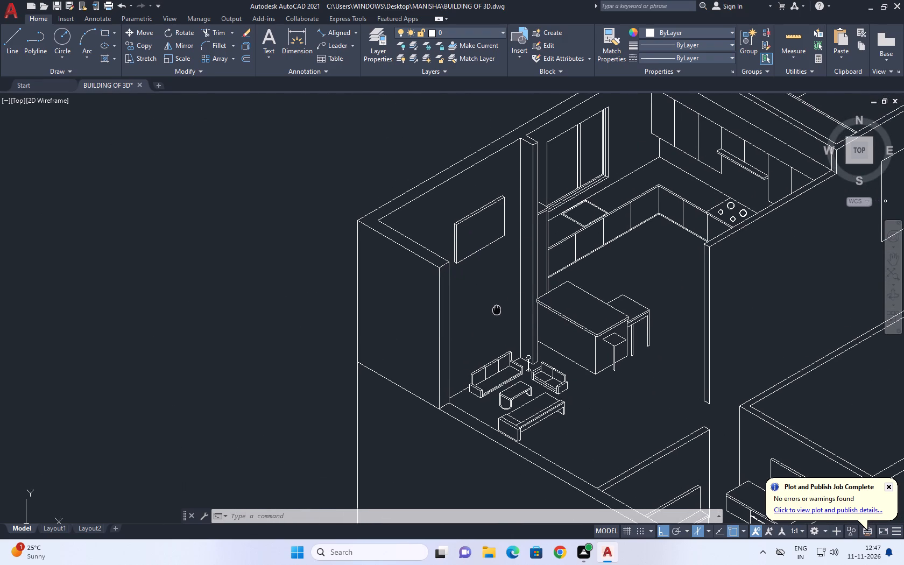
{"action": "scroll", "coordinate": [508, 309], "scroll_direction": "up", "scroll_amount": 1}
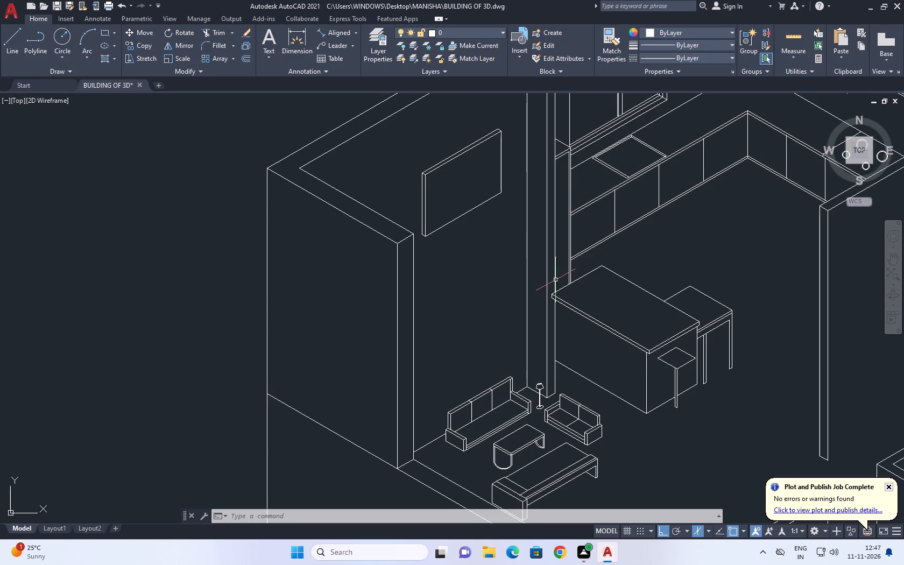
{"action": "middle_click_drag", "start_coordinate": [455, 259], "coordinate": [554, 260]}
{"action": "scroll", "coordinate": [596, 229], "scroll_direction": "down", "scroll_amount": 1}
{"action": "scroll", "coordinate": [547, 185], "scroll_direction": "up", "scroll_amount": 1}
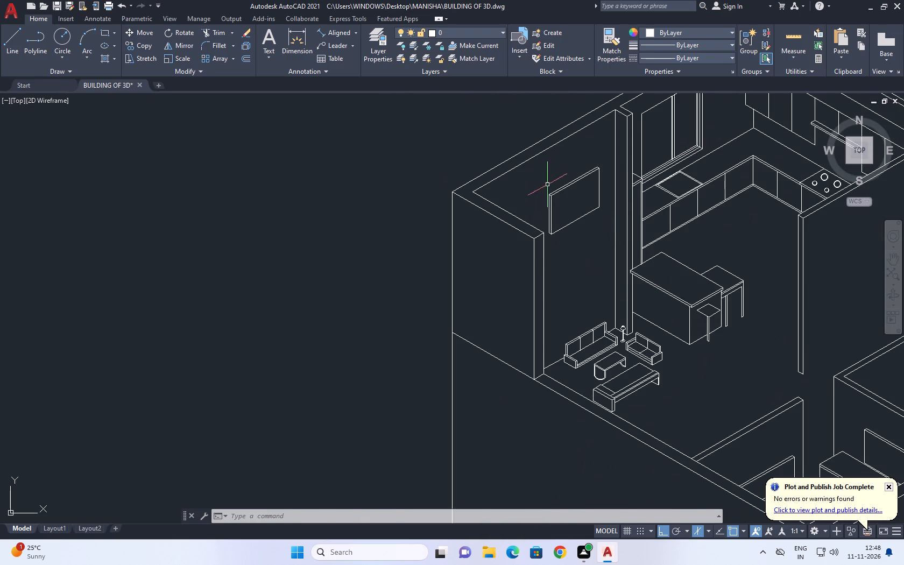
{"action": "middle_click_drag", "start_coordinate": [560, 143], "coordinate": [550, 229]}
{"action": "left_click", "coordinate": [526, 168]}
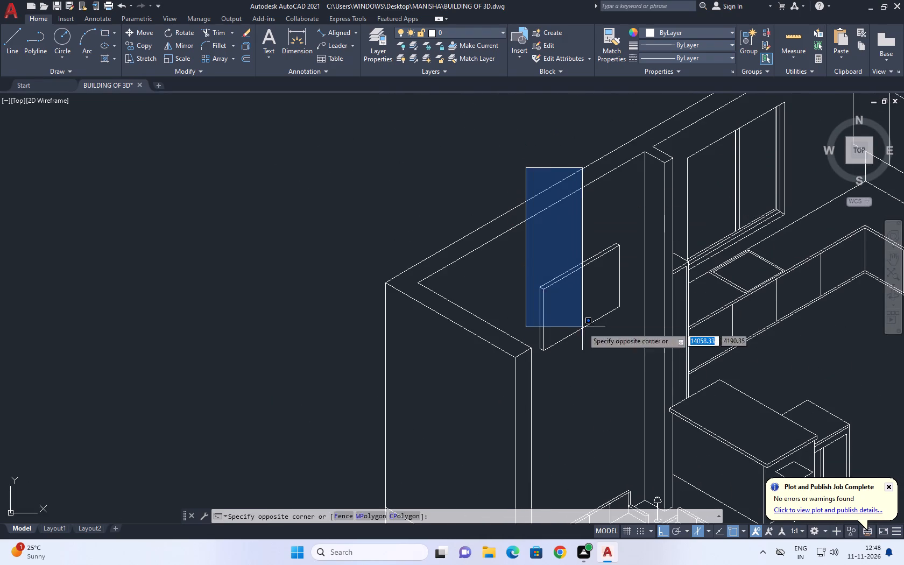
{"action": "left_click", "coordinate": [647, 372]}
{"action": "middle_click_drag", "start_coordinate": [584, 283], "coordinate": [599, 305]}
{"action": "type", "text": "SC"}
{"action": "key", "text": "space"}
{"action": "left_click", "coordinate": [597, 289]}
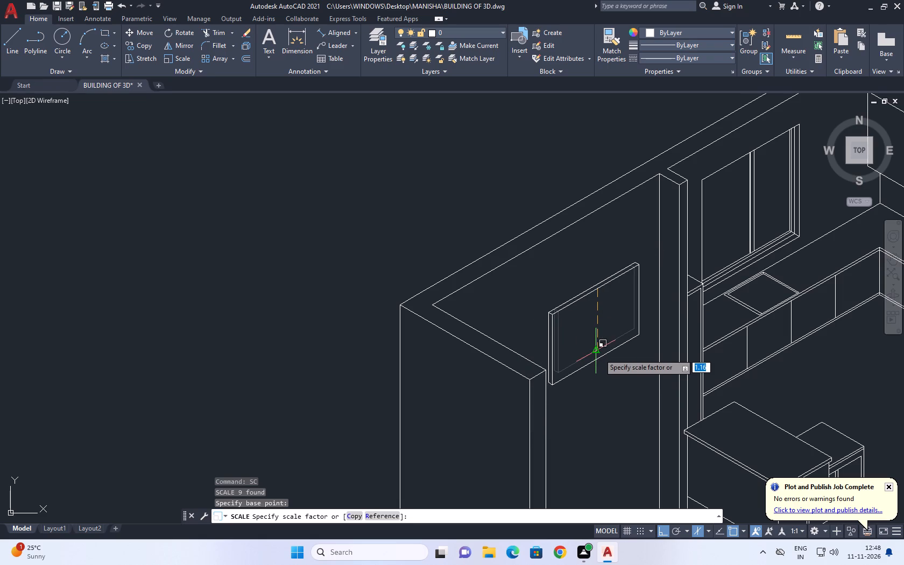
{"action": "left_click", "coordinate": [601, 356]}
Move the whole wall panel above the sofas about 0.52 straight down the wall.
{"action": "left_click", "coordinate": [525, 195]}
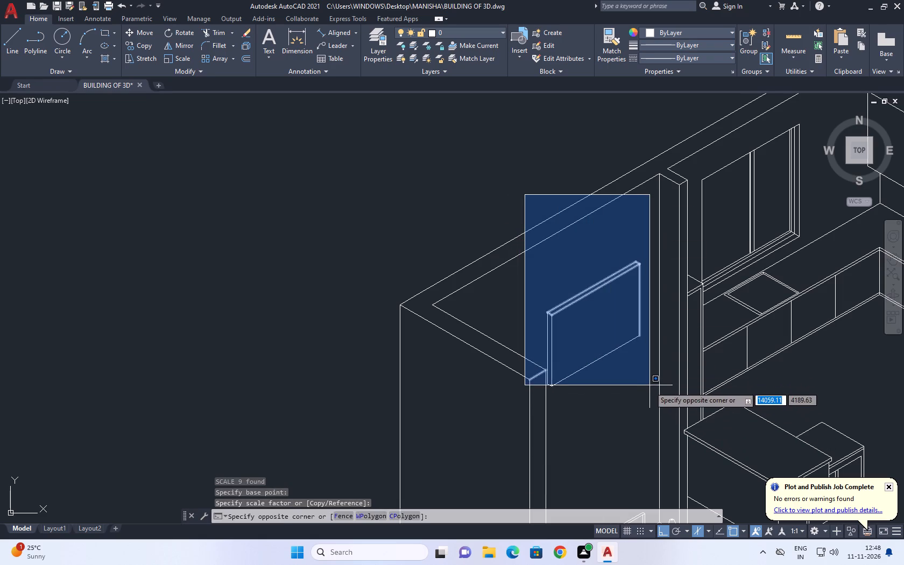
{"action": "left_click", "coordinate": [598, 302]}
{"action": "left_click", "coordinate": [634, 377]}
{"action": "left_click", "coordinate": [599, 263]}
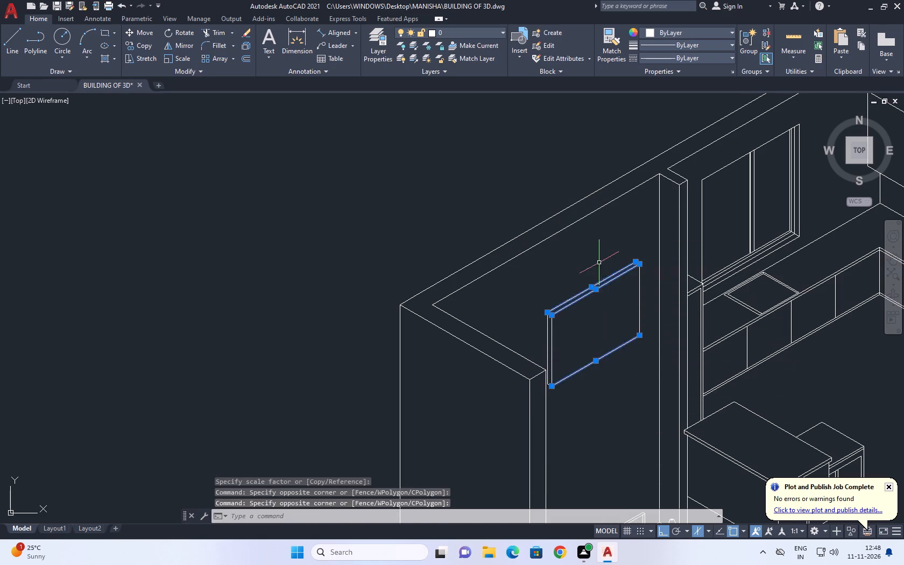
{"action": "scroll", "coordinate": [623, 289], "scroll_direction": "up", "scroll_amount": 2}
{"action": "left_click_drag", "start_coordinate": [683, 272], "coordinate": [676, 263]}
{"action": "left_click", "coordinate": [623, 163]}
{"action": "left_click_drag", "start_coordinate": [477, 387], "coordinate": [463, 376]}
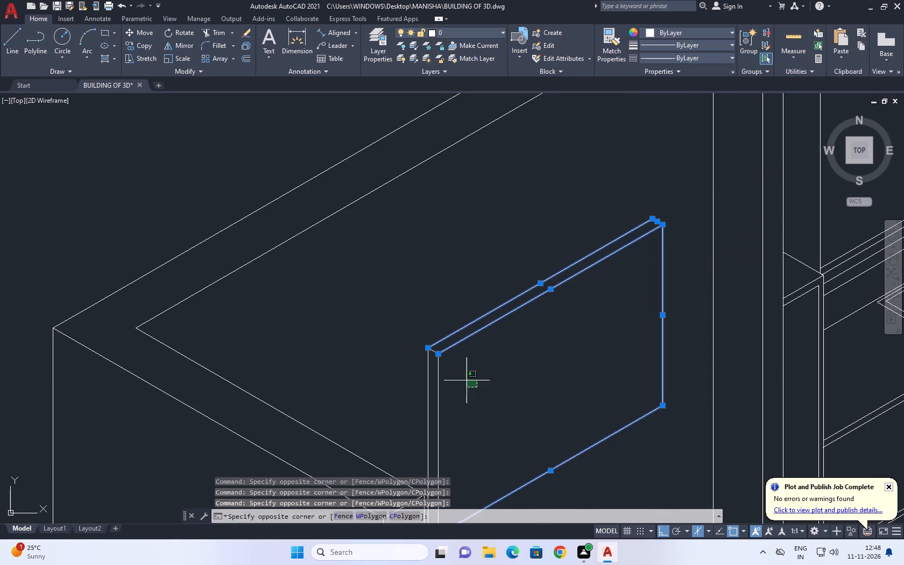
{"action": "left_click_drag", "start_coordinate": [463, 376], "coordinate": [433, 335]}
{"action": "left_click", "coordinate": [398, 284]}
{"action": "scroll", "coordinate": [457, 282], "scroll_direction": "down", "scroll_amount": 2}
{"action": "scroll", "coordinate": [427, 404], "scroll_direction": "up", "scroll_amount": 6}
{"action": "left_click_drag", "start_coordinate": [449, 328], "coordinate": [446, 322]}
{"action": "left_click", "coordinate": [409, 276]}
{"action": "scroll", "coordinate": [442, 277], "scroll_direction": "down", "scroll_amount": 3}
{"action": "middle_click_drag", "start_coordinate": [493, 294], "coordinate": [465, 256]}
{"action": "scroll", "coordinate": [465, 256], "scroll_direction": "up", "scroll_amount": 1}
{"action": "key", "text": "m"}
{"action": "key", "text": "space"}
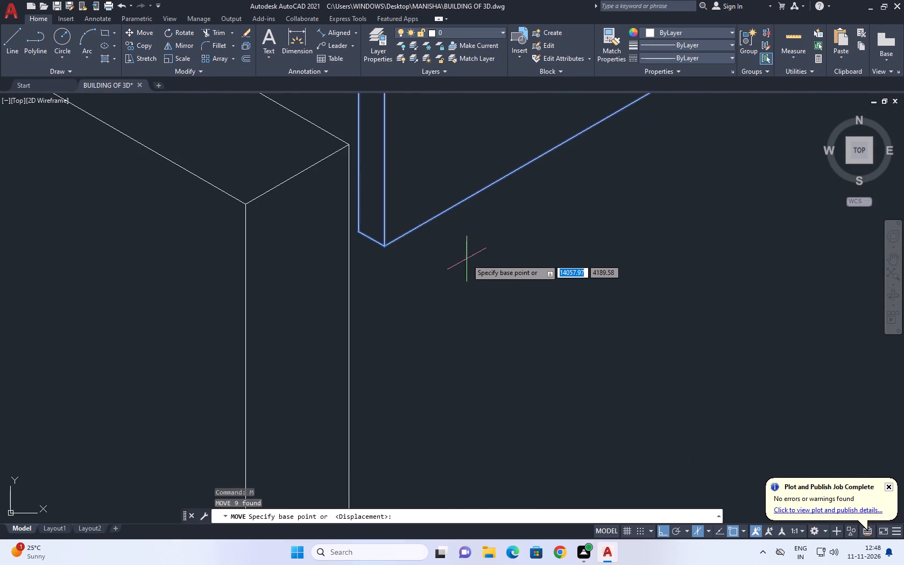
{"action": "scroll", "coordinate": [467, 259], "scroll_direction": "down", "scroll_amount": 5}
{"action": "scroll", "coordinate": [497, 274], "scroll_direction": "up", "scroll_amount": 1}
{"action": "left_click", "coordinate": [504, 259]}
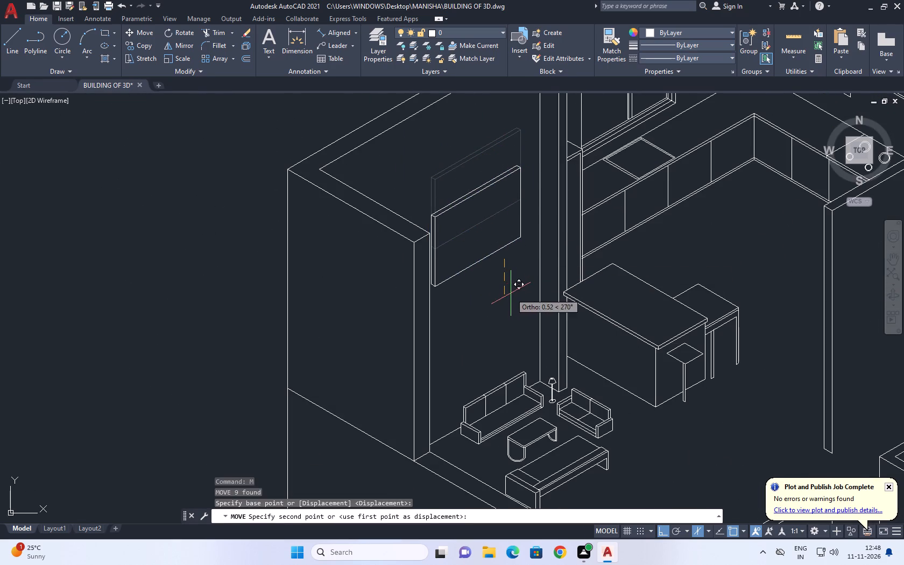
{"action": "left_click", "coordinate": [511, 293]}
Copy the outer floor-level edge of the living-room side wall about 0.5 straight down, starting from the building's front corner.
{"action": "scroll", "coordinate": [488, 255], "scroll_direction": "down", "scroll_amount": 3}
{"action": "middle_click_drag", "start_coordinate": [612, 279], "coordinate": [595, 281]}
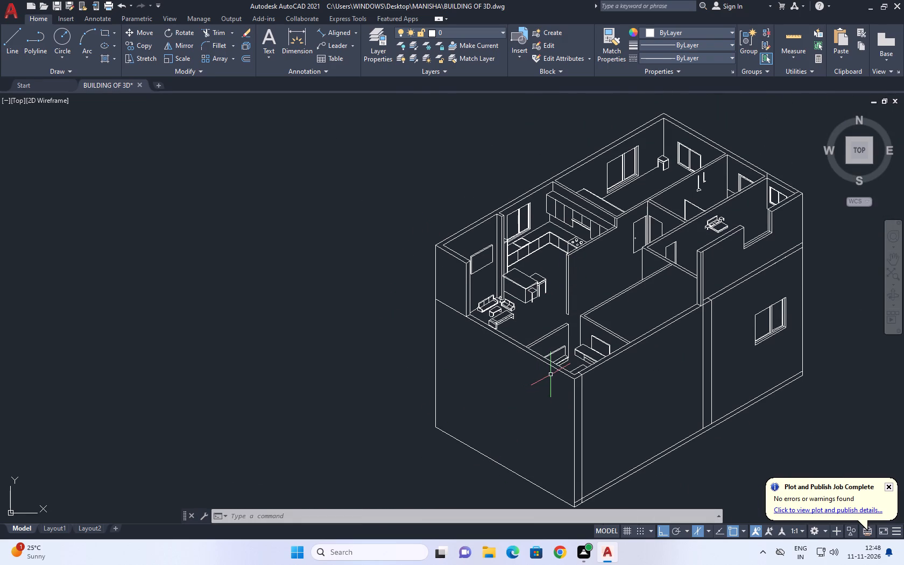
{"action": "middle_click_drag", "start_coordinate": [550, 376], "coordinate": [554, 392]}
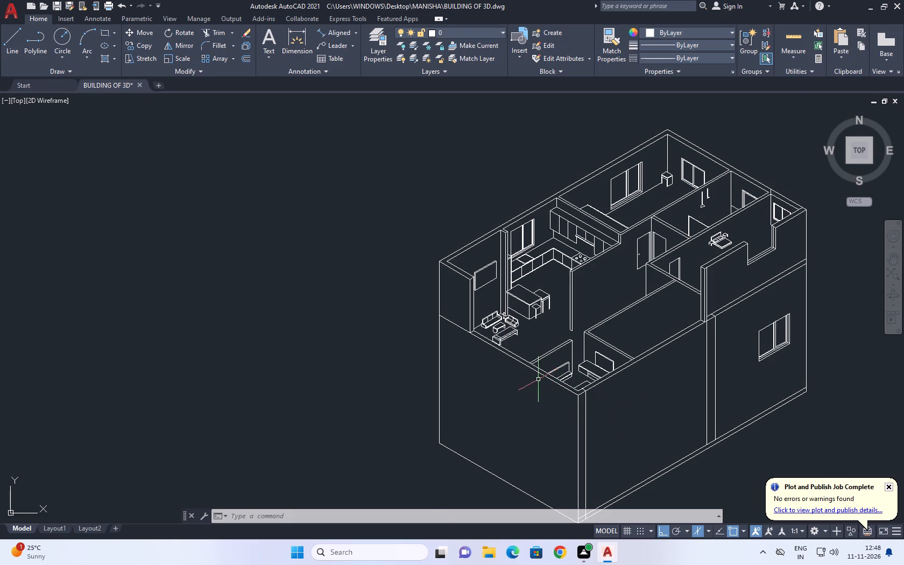
{"action": "scroll", "coordinate": [535, 378], "scroll_direction": "up", "scroll_amount": 1}
{"action": "left_click", "coordinate": [542, 367]}
{"action": "key", "text": "Escape"}
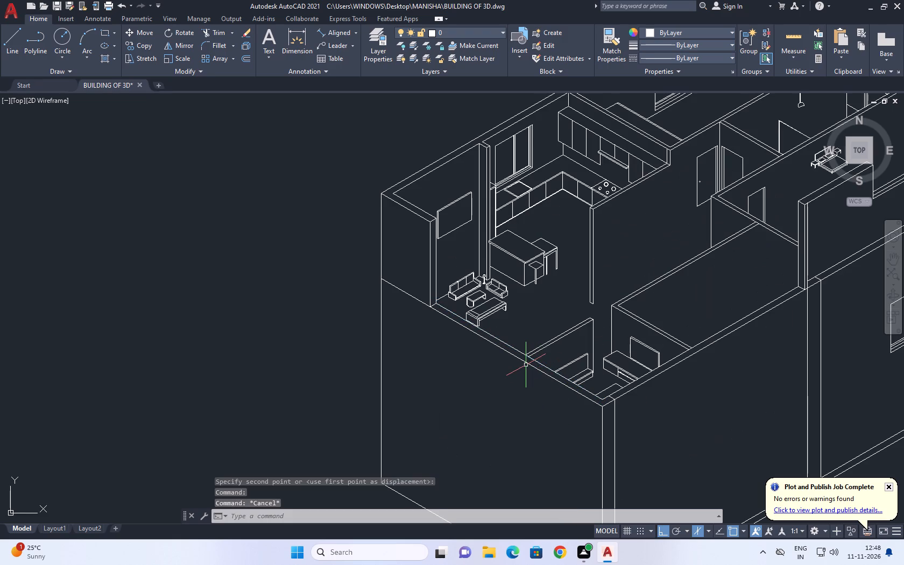
{"action": "left_click", "coordinate": [528, 363]}
{"action": "middle_click", "coordinate": [515, 375]}
{"action": "type", "text": "CO"}
{"action": "key", "text": "space"}
{"action": "scroll", "coordinate": [603, 412], "scroll_direction": "up", "scroll_amount": 1}
{"action": "left_click", "coordinate": [601, 402]}
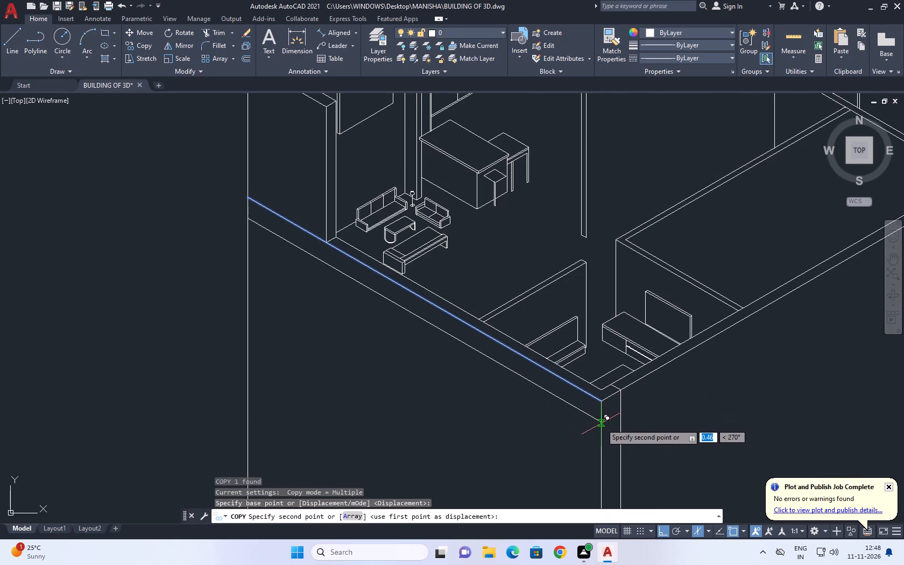
{"action": "left_click", "coordinate": [601, 427]}
{"action": "key", "text": "Escape"}
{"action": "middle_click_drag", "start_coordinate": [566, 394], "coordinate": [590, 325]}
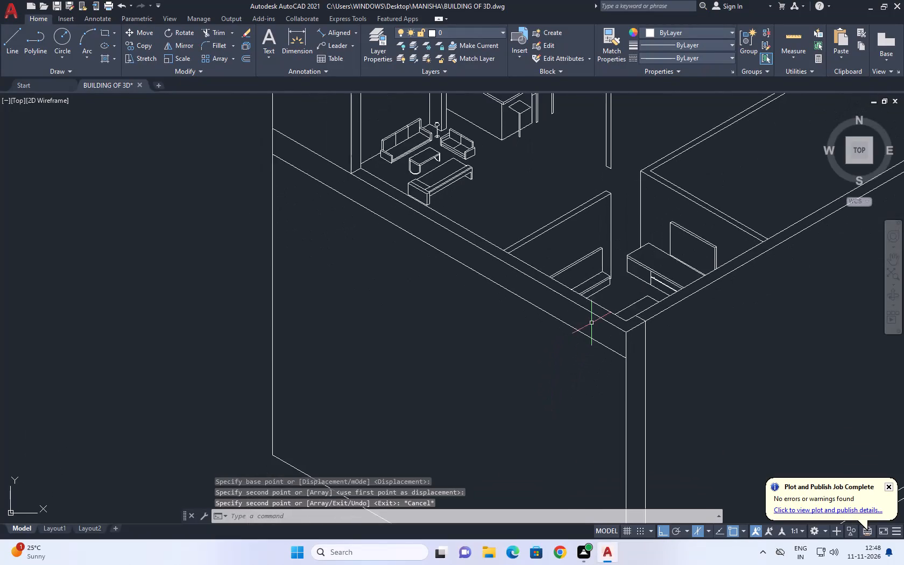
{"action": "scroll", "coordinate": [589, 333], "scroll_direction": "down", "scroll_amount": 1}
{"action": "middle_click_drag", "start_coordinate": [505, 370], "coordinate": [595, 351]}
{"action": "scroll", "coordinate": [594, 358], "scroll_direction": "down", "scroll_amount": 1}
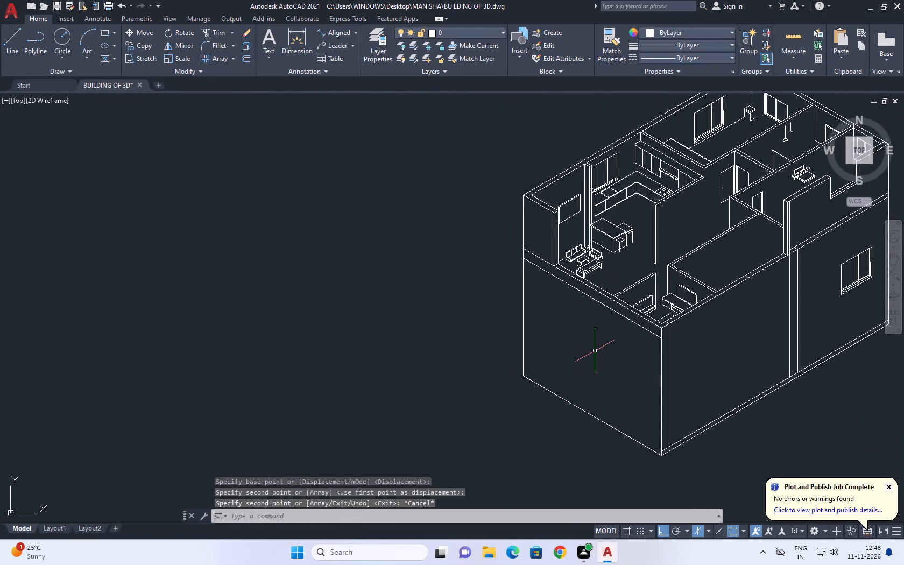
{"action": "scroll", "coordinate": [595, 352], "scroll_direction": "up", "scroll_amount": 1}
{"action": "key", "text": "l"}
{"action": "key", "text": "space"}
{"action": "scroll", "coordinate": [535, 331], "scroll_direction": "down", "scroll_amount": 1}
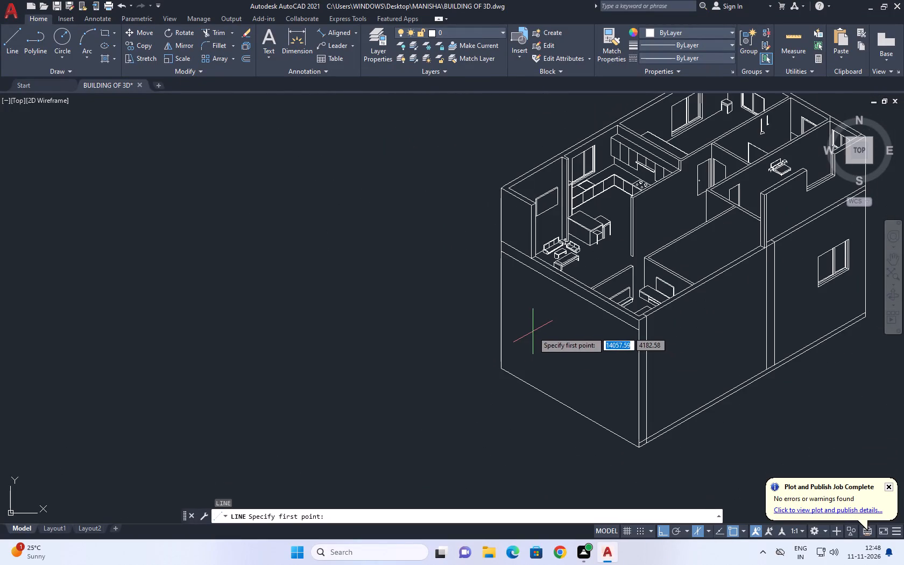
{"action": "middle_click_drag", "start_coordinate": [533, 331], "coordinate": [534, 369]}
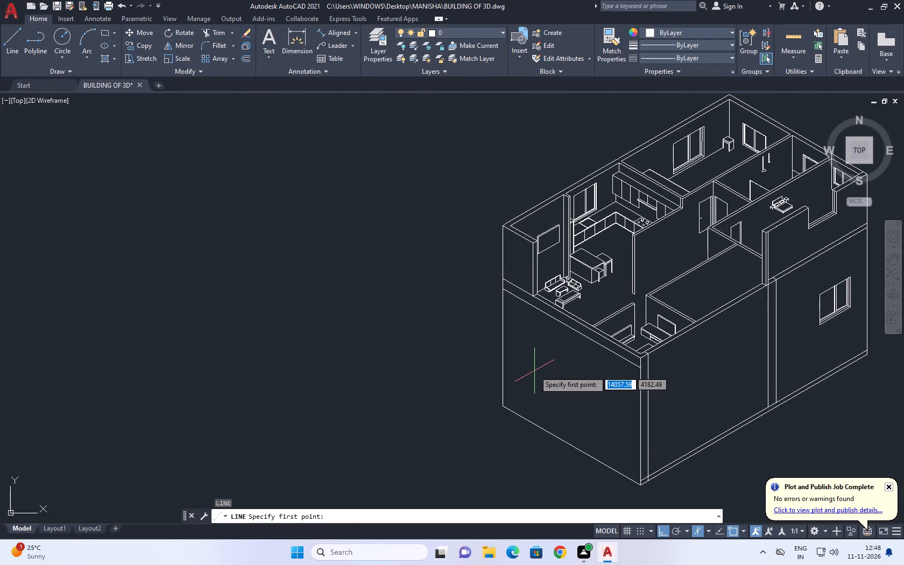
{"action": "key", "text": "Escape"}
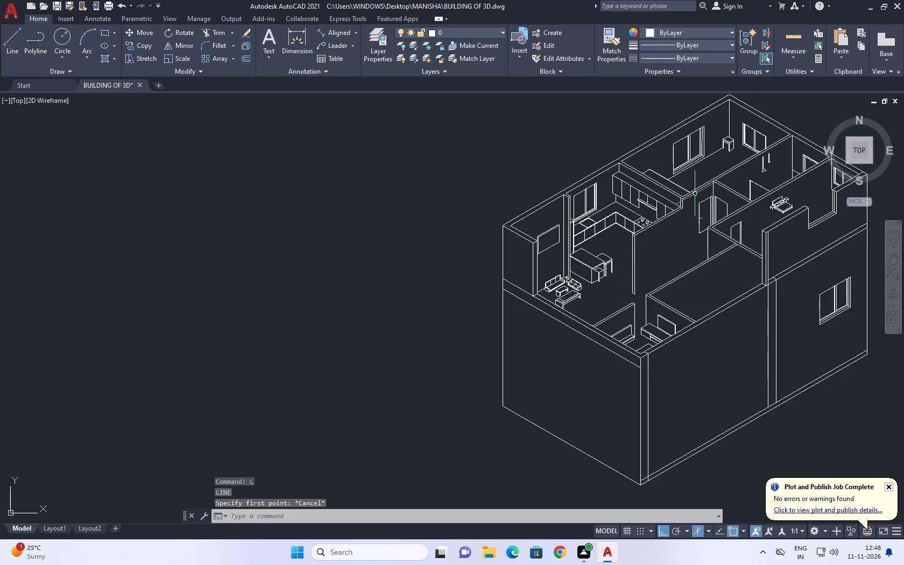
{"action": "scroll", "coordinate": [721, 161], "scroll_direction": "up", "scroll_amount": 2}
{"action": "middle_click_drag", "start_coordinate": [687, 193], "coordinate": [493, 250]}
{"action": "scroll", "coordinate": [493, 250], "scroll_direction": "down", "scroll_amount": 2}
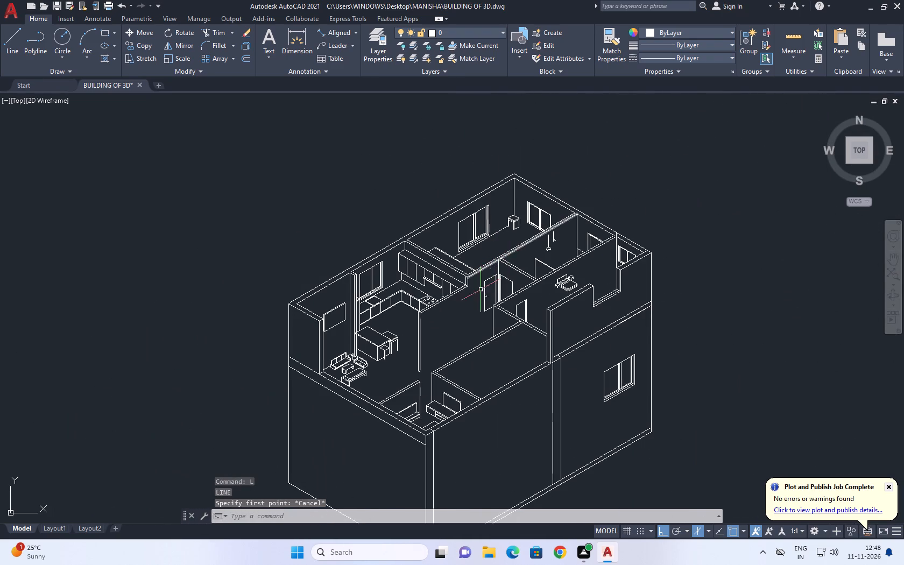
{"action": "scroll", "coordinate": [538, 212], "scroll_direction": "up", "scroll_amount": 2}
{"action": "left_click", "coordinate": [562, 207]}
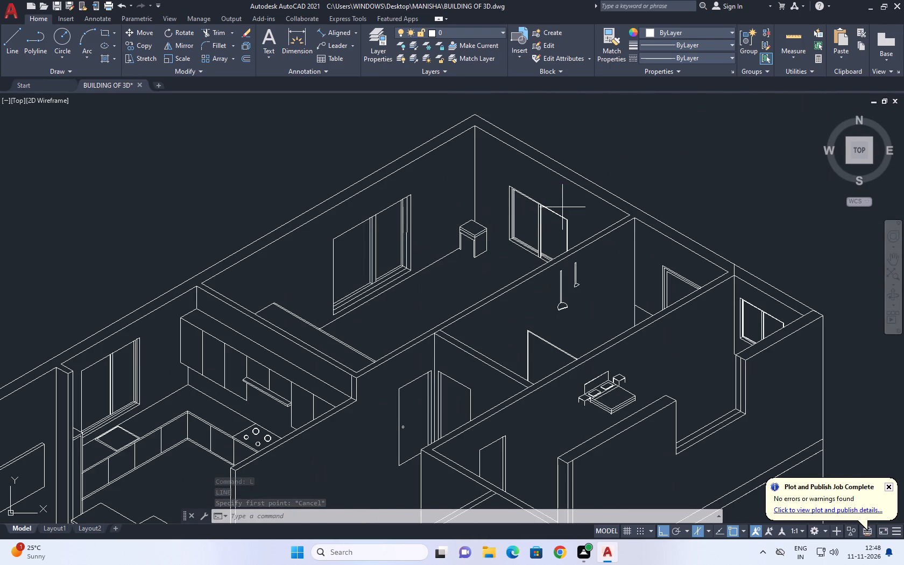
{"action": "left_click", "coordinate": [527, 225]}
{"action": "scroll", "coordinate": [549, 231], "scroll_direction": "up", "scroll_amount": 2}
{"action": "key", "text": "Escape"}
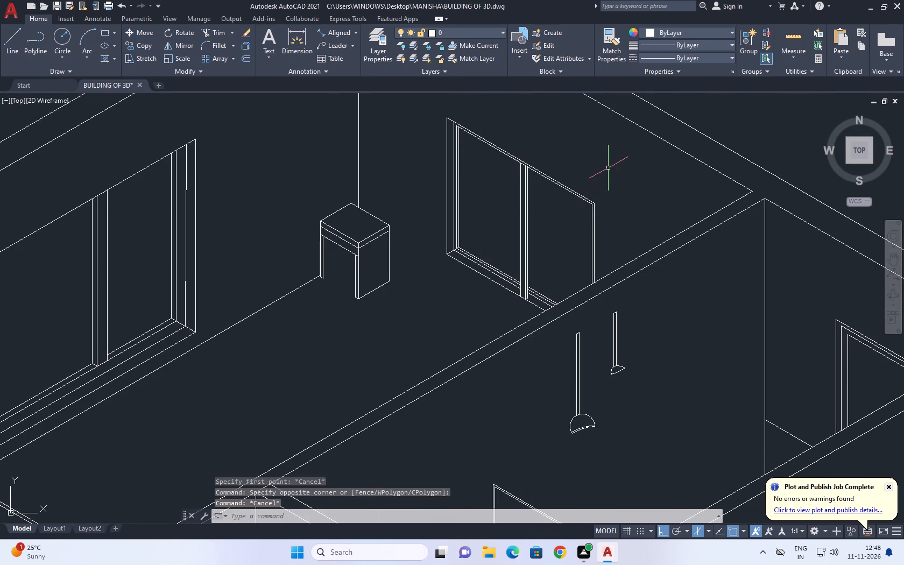
Copy the two-pane window beside the small table in the back room onto the lower storey's outer wall below the sofas.
{"action": "left_click", "coordinate": [611, 163]}
{"action": "left_click", "coordinate": [425, 181]}
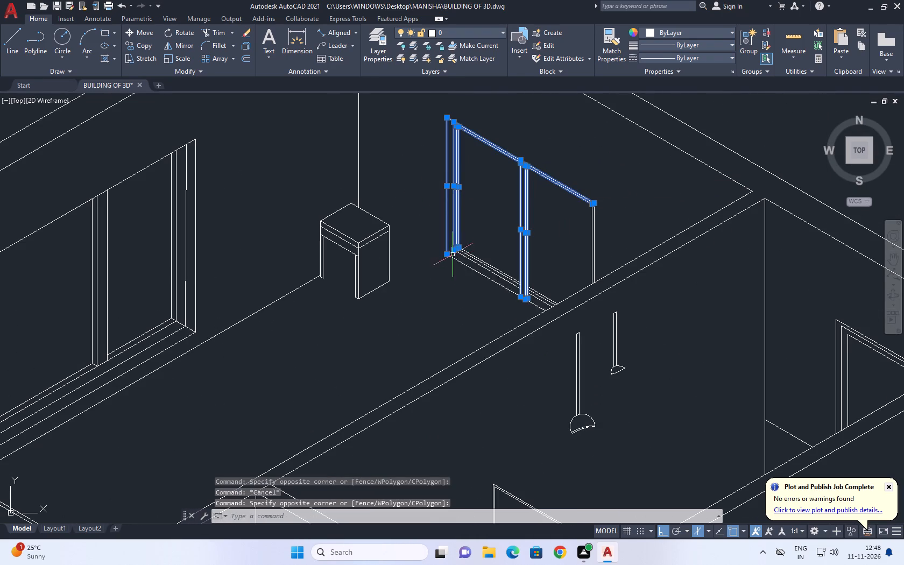
{"action": "middle_click_drag", "start_coordinate": [453, 251], "coordinate": [485, 320]}
{"action": "left_click_drag", "start_coordinate": [504, 144], "coordinate": [501, 151]}
{"action": "left_click", "coordinate": [456, 222]}
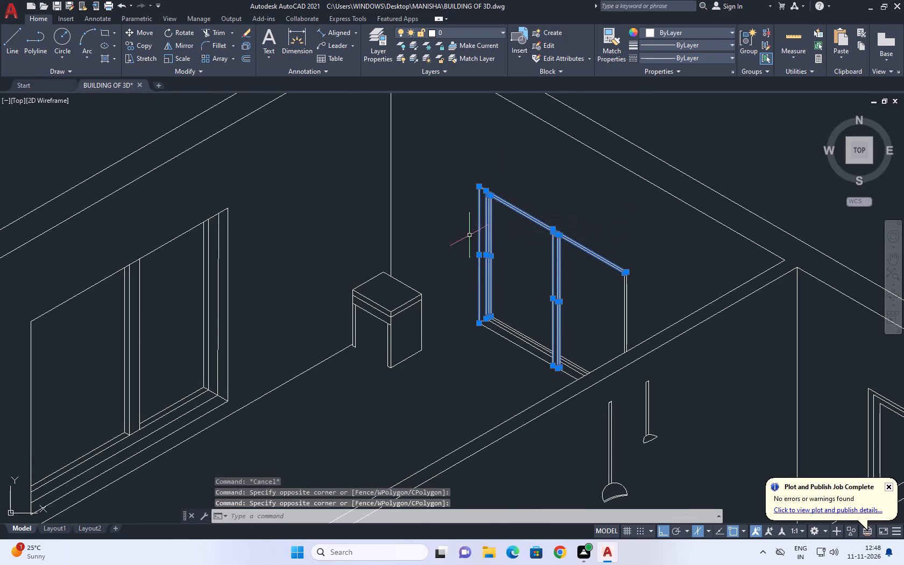
{"action": "left_click_drag", "start_coordinate": [462, 150], "coordinate": [462, 158]}
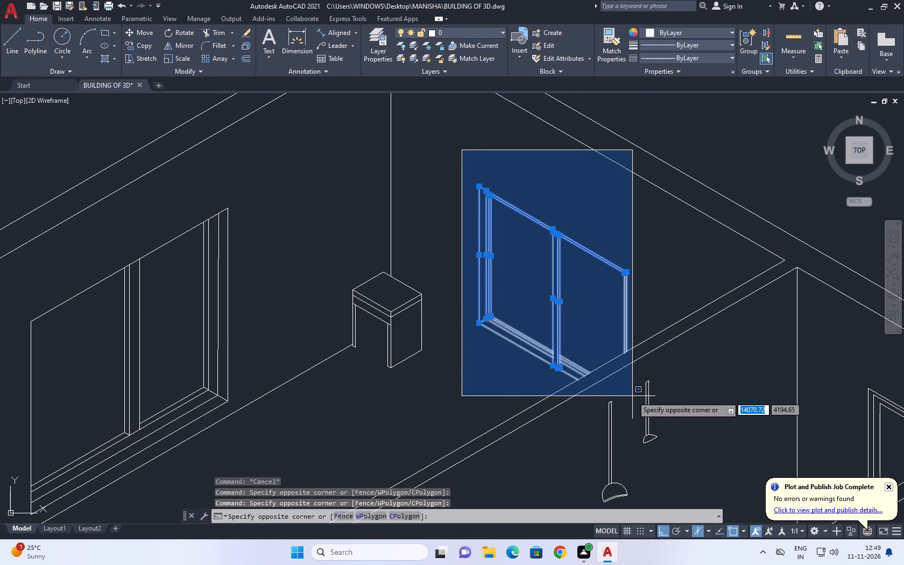
{"action": "left_click", "coordinate": [634, 392]}
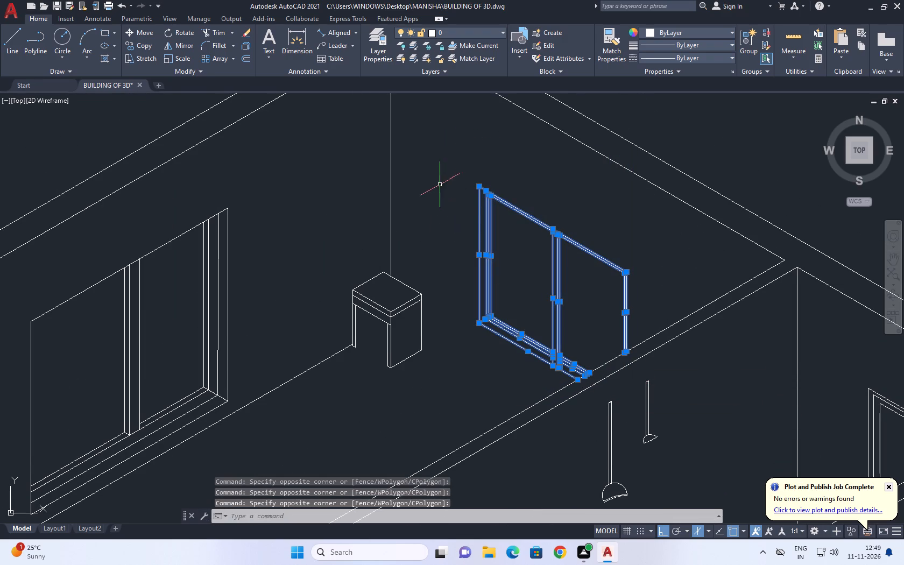
{"action": "left_click", "coordinate": [476, 159]}
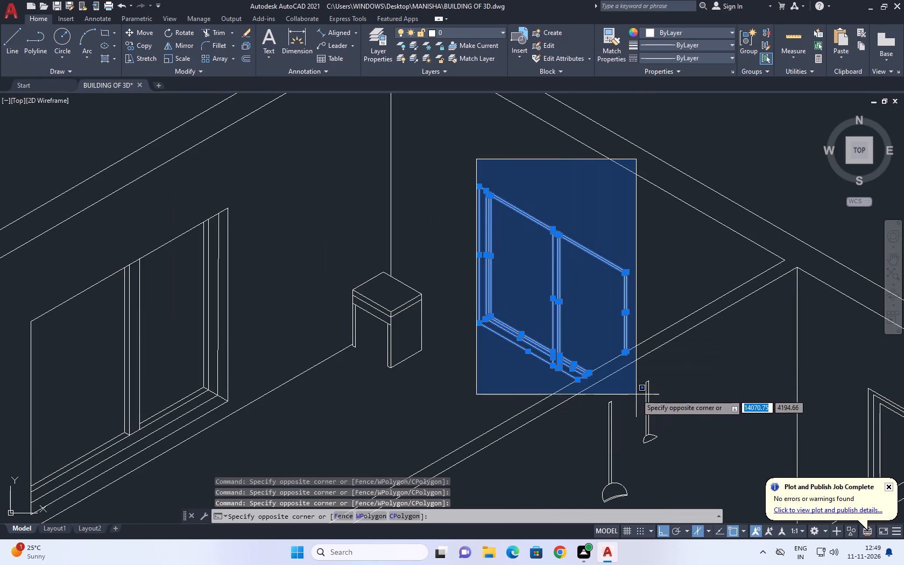
{"action": "left_click", "coordinate": [636, 387]}
{"action": "type", "text": "CO"}
{"action": "key", "text": "space"}
{"action": "left_click", "coordinate": [671, 230]}
{"action": "scroll", "coordinate": [670, 230], "scroll_direction": "down", "scroll_amount": 5}
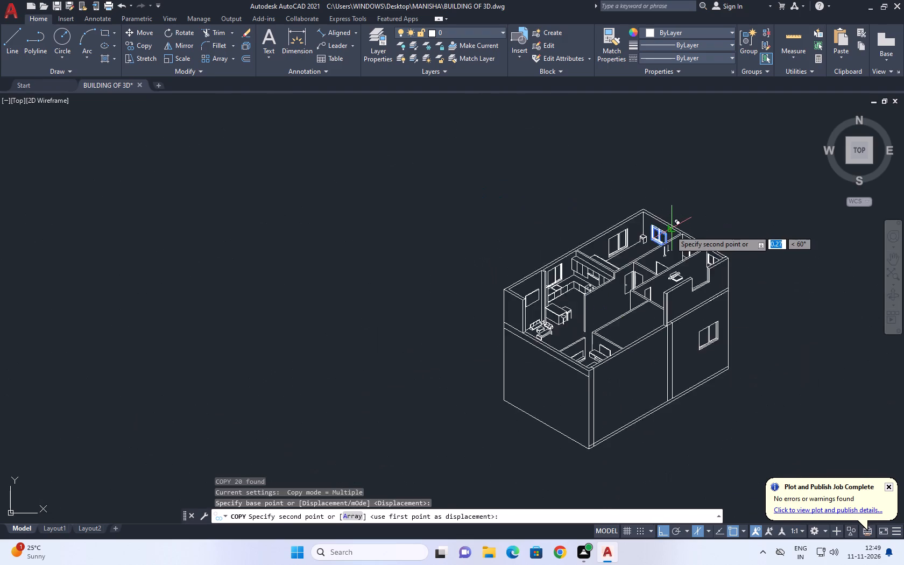
{"action": "scroll", "coordinate": [670, 230], "scroll_direction": "down", "scroll_amount": 1}
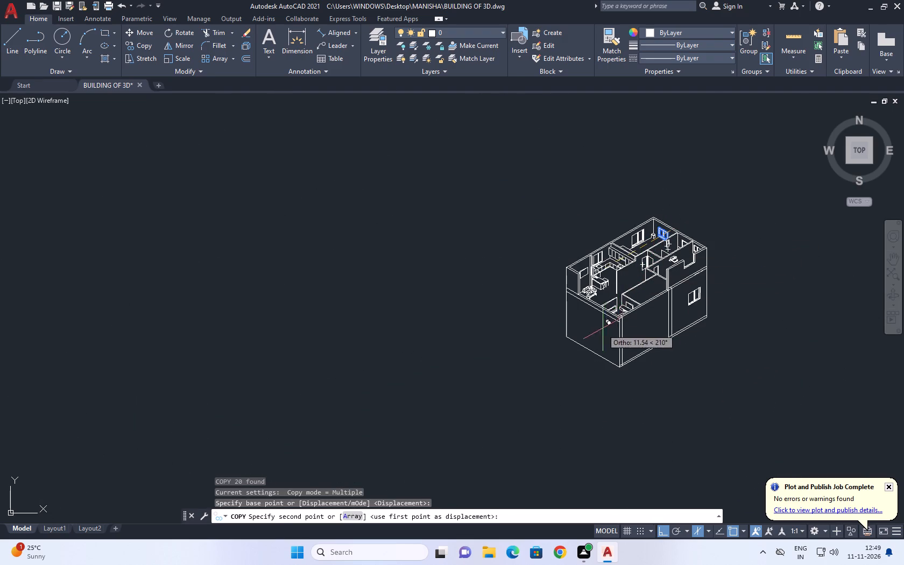
{"action": "scroll", "coordinate": [600, 330], "scroll_direction": "up", "scroll_amount": 2}
{"action": "key", "text": "F8"}
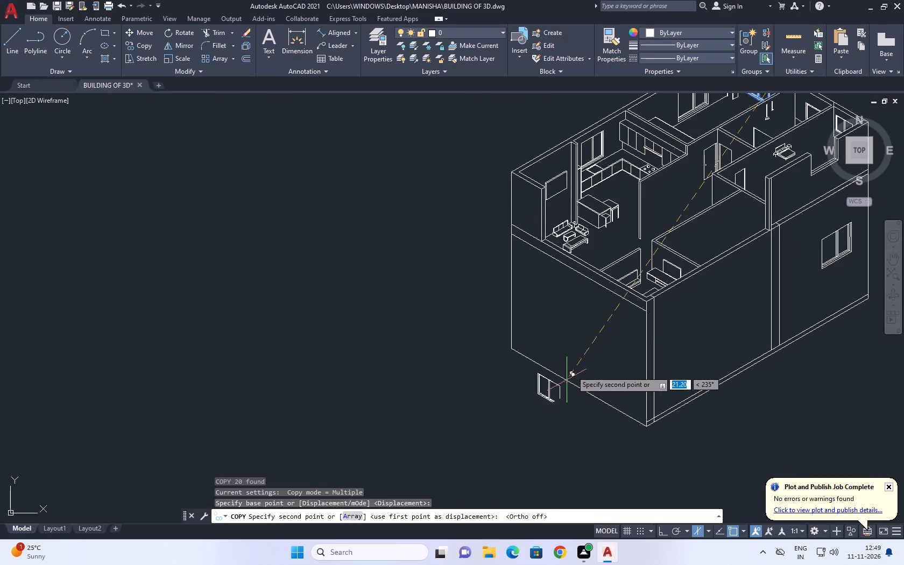
{"action": "scroll", "coordinate": [576, 282], "scroll_direction": "up", "scroll_amount": 2}
{"action": "middle_click_drag", "start_coordinate": [568, 281], "coordinate": [588, 303]}
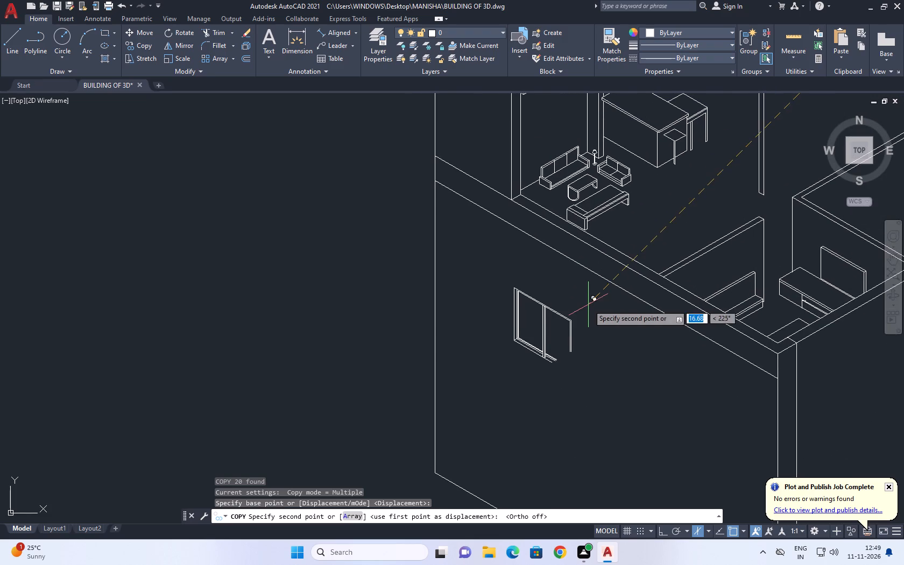
{"action": "left_click", "coordinate": [576, 293]}
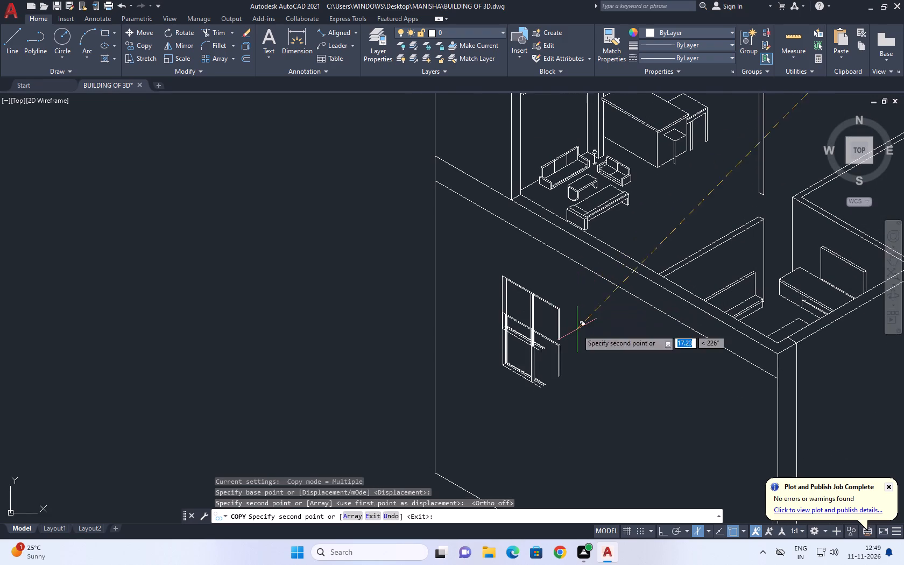
{"action": "key", "text": "space"}
Fillet the copied window's outermost sill line and outer side frame line into a sharp corner with radius 0.
{"action": "scroll", "coordinate": [544, 331], "scroll_direction": "up", "scroll_amount": 2}
{"action": "middle_click_drag", "start_coordinate": [556, 350], "coordinate": [561, 364]}
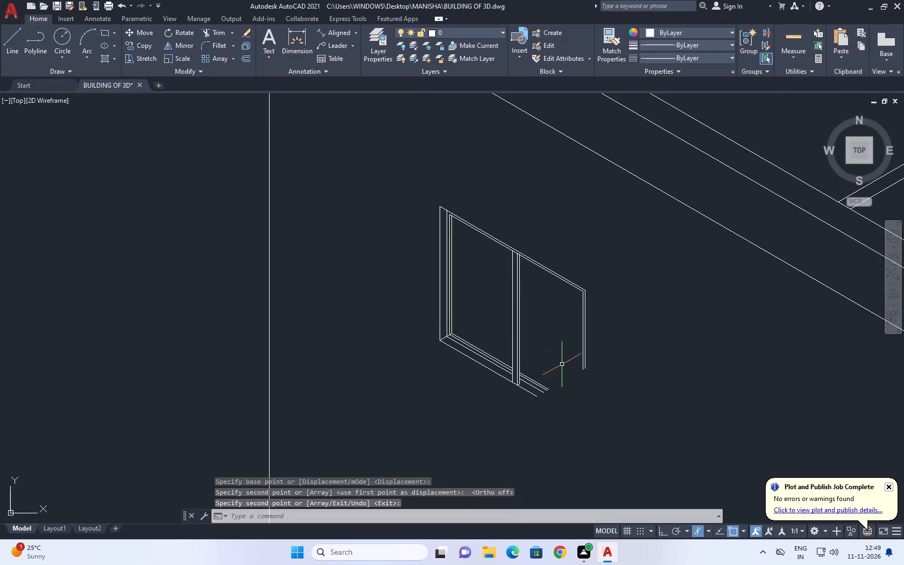
{"action": "key", "text": "f"}
{"action": "key", "text": "space"}
{"action": "scroll", "coordinate": [553, 398], "scroll_direction": "up", "scroll_amount": 1}
{"action": "left_click", "coordinate": [520, 397]}
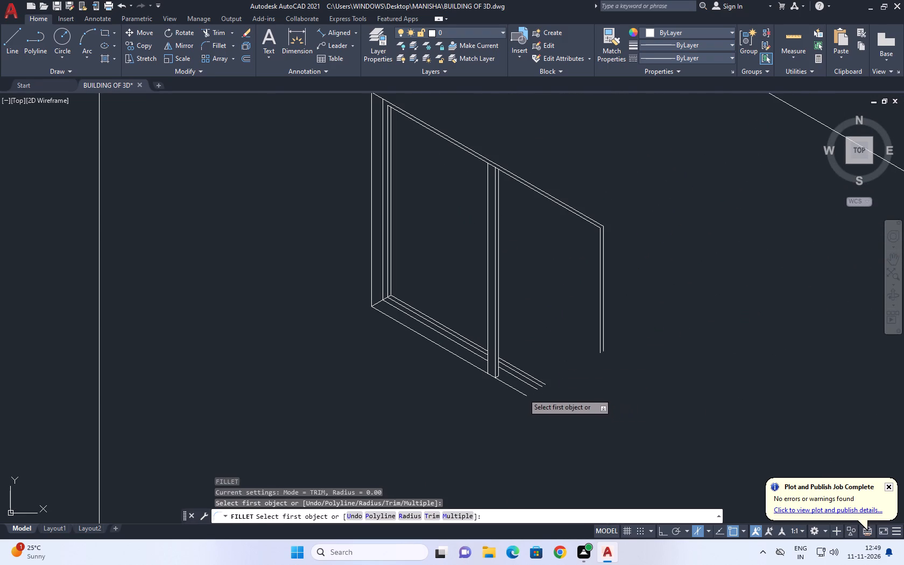
{"action": "left_click", "coordinate": [523, 393]}
{"action": "left_click", "coordinate": [604, 348]}
Extend the copied window's cut-off inner sill lines to the outer side edge, and its inner side line down to the sill.
{"action": "scroll", "coordinate": [544, 391], "scroll_direction": "up", "scroll_amount": 1}
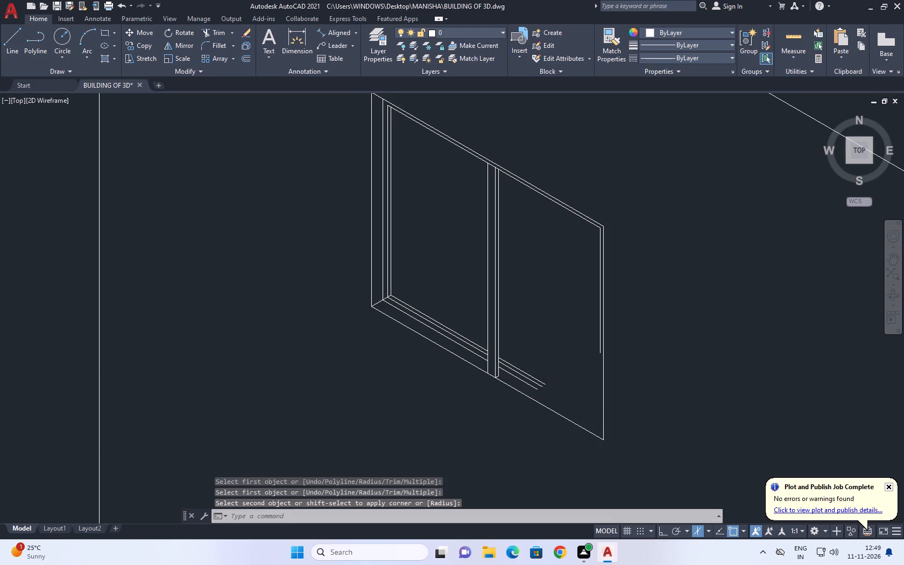
{"action": "scroll", "coordinate": [531, 321], "scroll_direction": "down", "scroll_amount": 2}
{"action": "middle_click", "coordinate": [571, 341]}
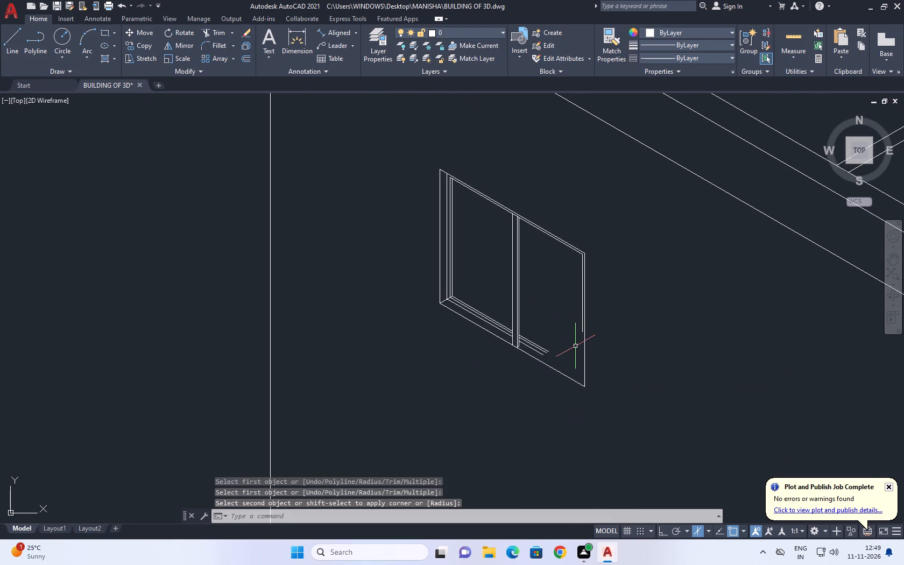
{"action": "key", "text": "e"}
{"action": "key", "text": "x"}
{"action": "key", "text": "space"}
{"action": "scroll", "coordinate": [552, 349], "scroll_direction": "up", "scroll_amount": 2}
{"action": "left_click", "coordinate": [530, 323]}
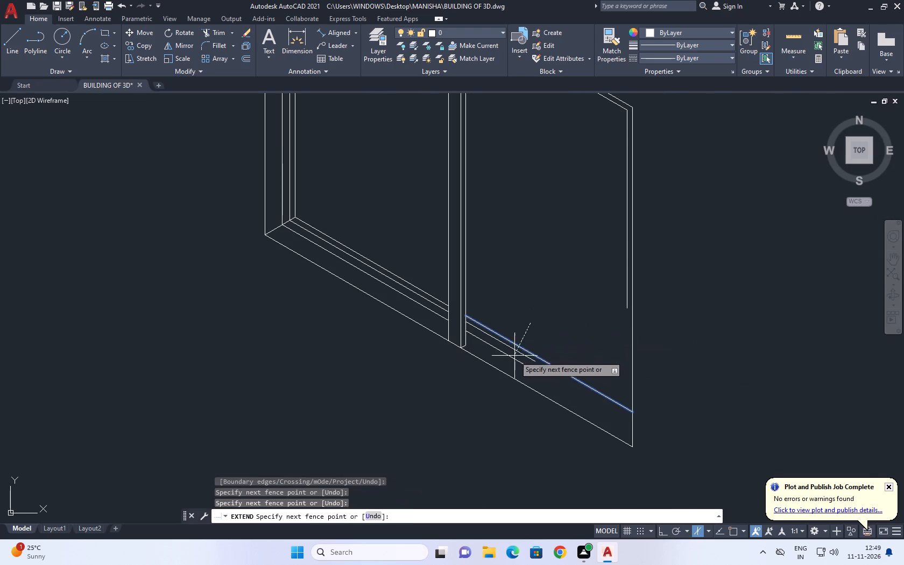
{"action": "left_click", "coordinate": [510, 366]}
{"action": "scroll", "coordinate": [644, 322], "scroll_direction": "down", "scroll_amount": 2}
{"action": "key", "text": "Escape"}
{"action": "scroll", "coordinate": [585, 328], "scroll_direction": "up", "scroll_amount": 1}
{"action": "middle_click_drag", "start_coordinate": [584, 330], "coordinate": [583, 351]}
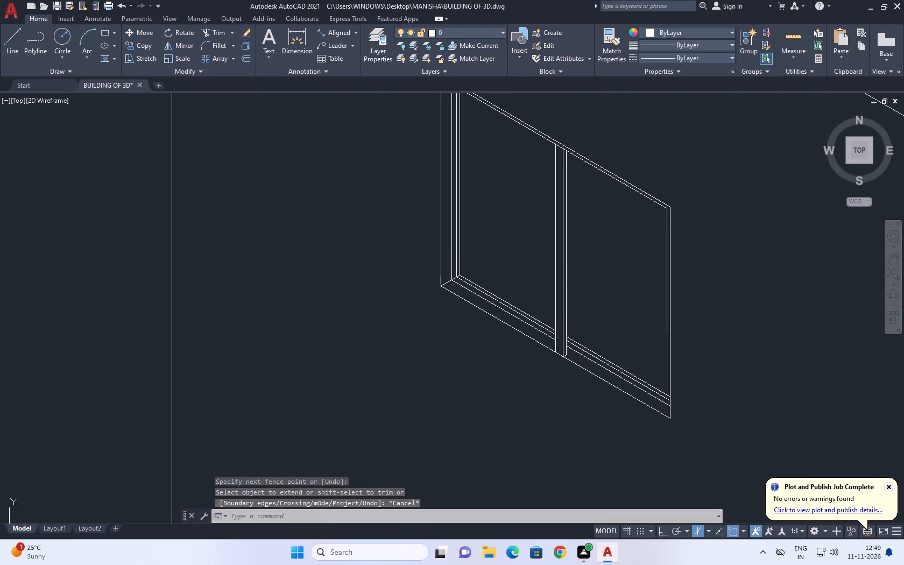
{"action": "type", "text": "EX"}
{"action": "key", "text": "space"}
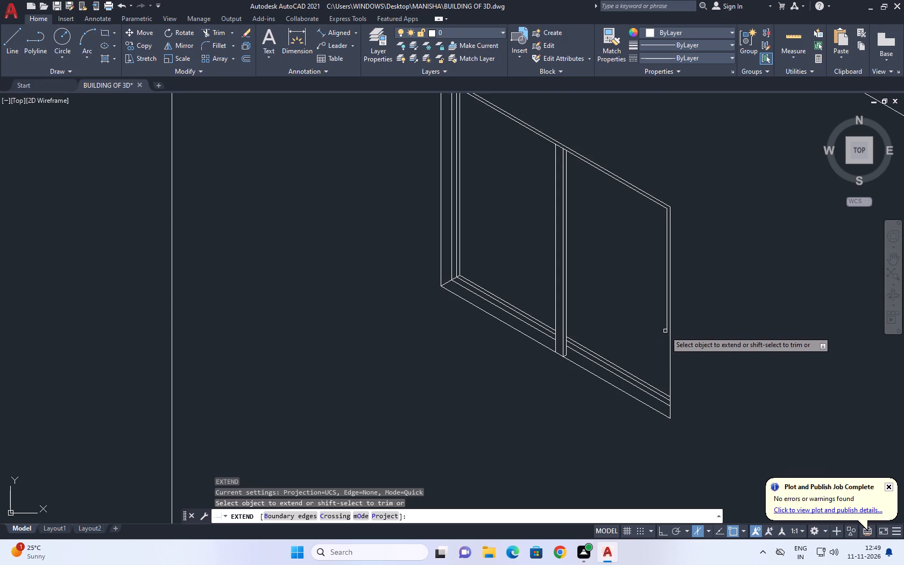
{"action": "left_click", "coordinate": [667, 333]}
{"action": "key", "text": "Escape"}
Trim the short sill line overruns beside the inner side line at the copied window's lower corner.
{"action": "middle_click_drag", "start_coordinate": [722, 401], "coordinate": [680, 355]}
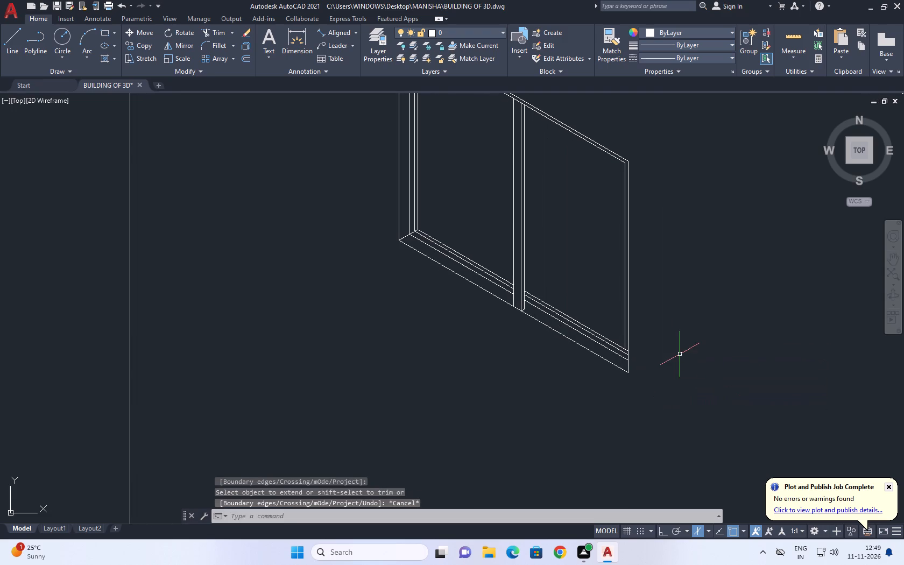
{"action": "type", "text": "TR"}
{"action": "key", "text": "space"}
{"action": "scroll", "coordinate": [591, 400], "scroll_direction": "up", "scroll_amount": 2}
{"action": "middle_click_drag", "start_coordinate": [713, 407], "coordinate": [675, 356]}
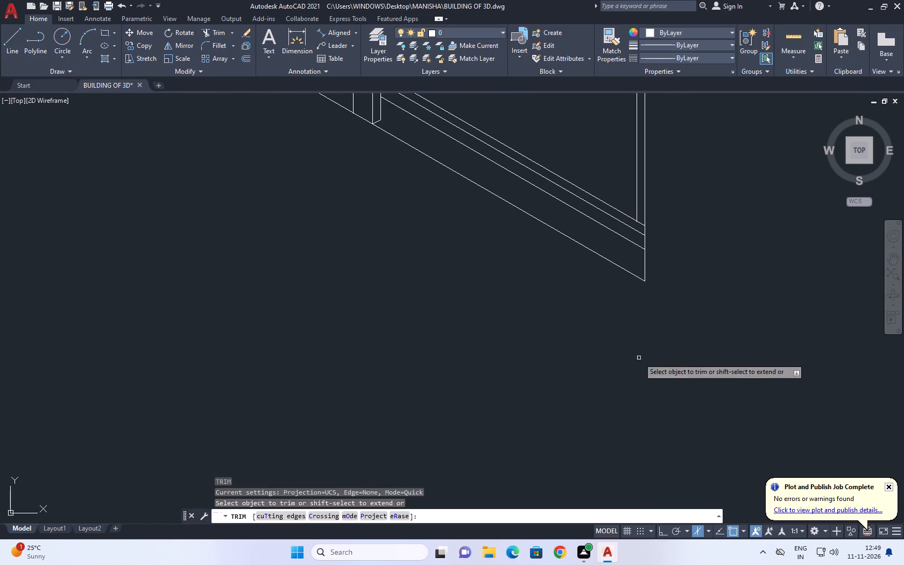
{"action": "scroll", "coordinate": [638, 212], "scroll_direction": "up", "scroll_amount": 3}
{"action": "left_click", "coordinate": [648, 258]}
{"action": "left_click", "coordinate": [645, 273]}
{"action": "scroll", "coordinate": [652, 272], "scroll_direction": "down", "scroll_amount": 8}
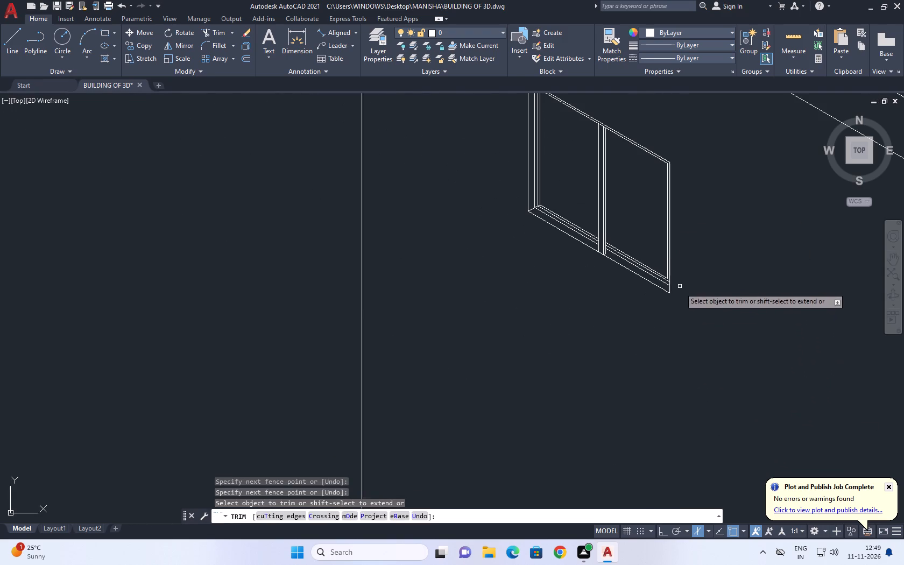
{"action": "key", "text": "Escape"}
Enlarge the whole copied window freehand to about 1.7 times, using a base point within the window.
{"action": "middle_click_drag", "start_coordinate": [669, 232], "coordinate": [583, 298]}
{"action": "scroll", "coordinate": [580, 300], "scroll_direction": "down", "scroll_amount": 2}
{"action": "left_click", "coordinate": [519, 217]}
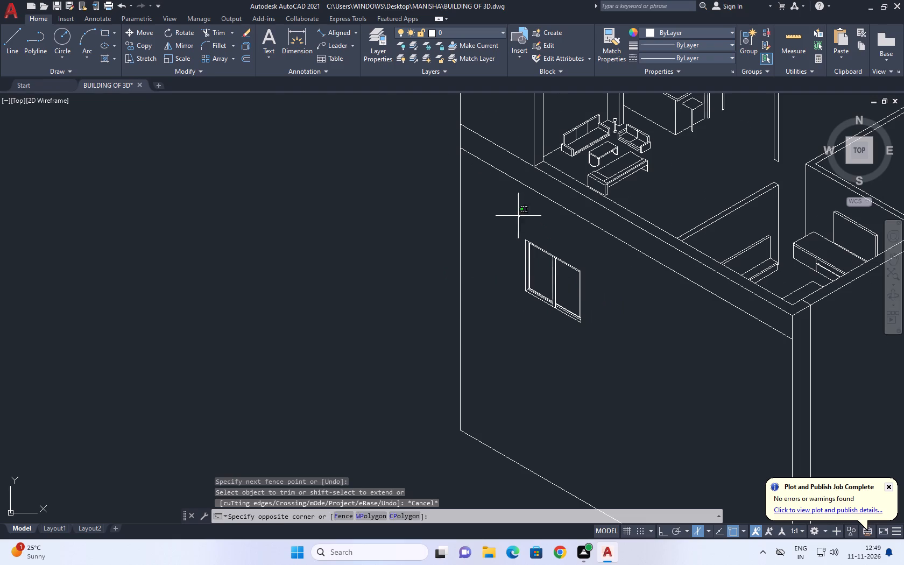
{"action": "left_click", "coordinate": [605, 367]}
{"action": "middle_click_drag", "start_coordinate": [576, 319], "coordinate": [585, 345]}
{"action": "type", "text": "SC"}
{"action": "key", "text": "space"}
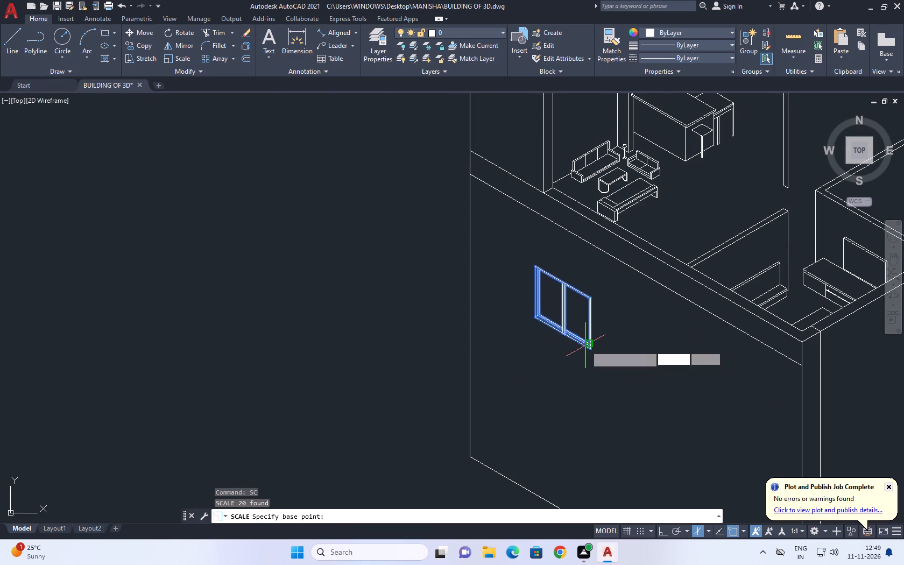
{"action": "scroll", "coordinate": [585, 344], "scroll_direction": "down", "scroll_amount": 2}
{"action": "left_click", "coordinate": [581, 321]}
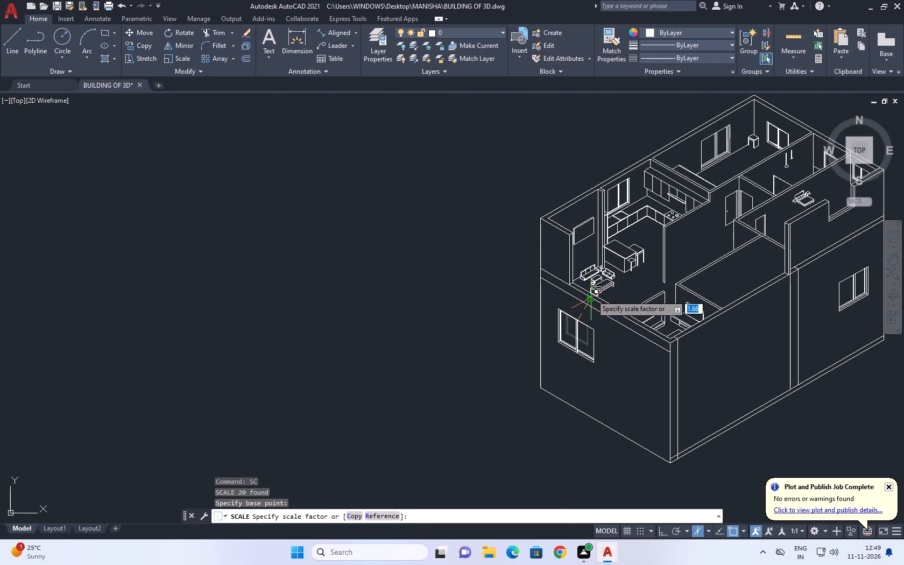
{"action": "left_click", "coordinate": [591, 295]}
Scale the whole outer-wall window down freehand to about 0.6 times, using a base point on its upper edge.
{"action": "middle_click_drag", "start_coordinate": [626, 405], "coordinate": [598, 413]}
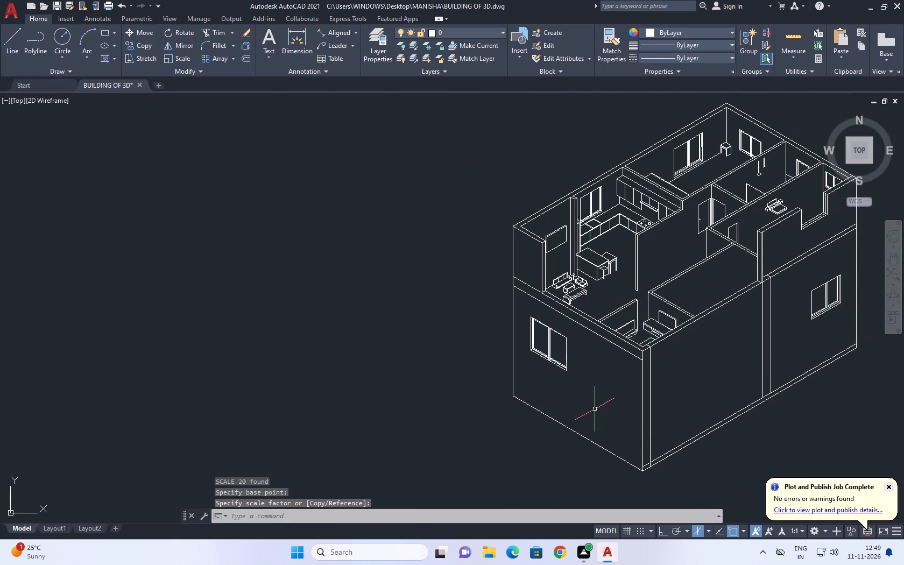
{"action": "scroll", "coordinate": [551, 320], "scroll_direction": "up", "scroll_amount": 2}
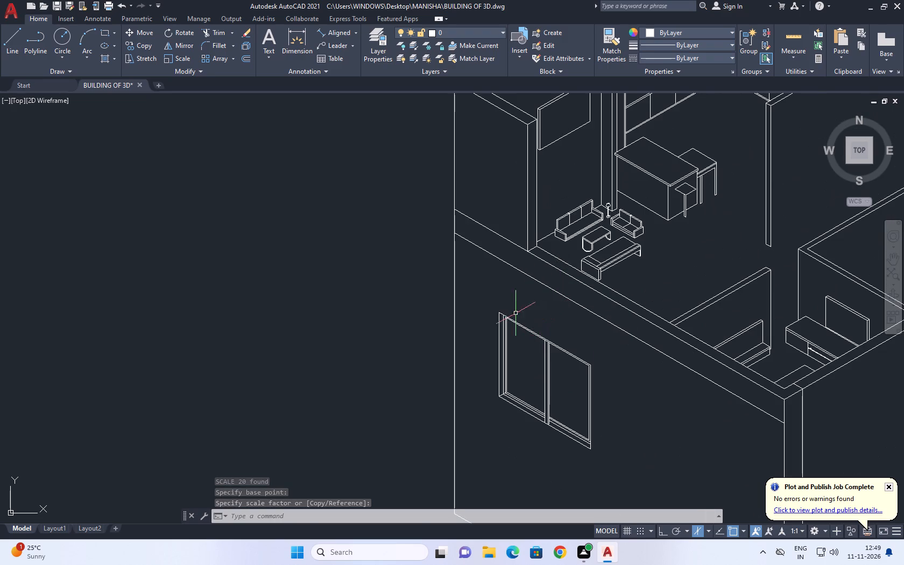
{"action": "left_click", "coordinate": [498, 297]}
{"action": "left_click", "coordinate": [604, 472]}
{"action": "middle_click_drag", "start_coordinate": [534, 321], "coordinate": [531, 314]}
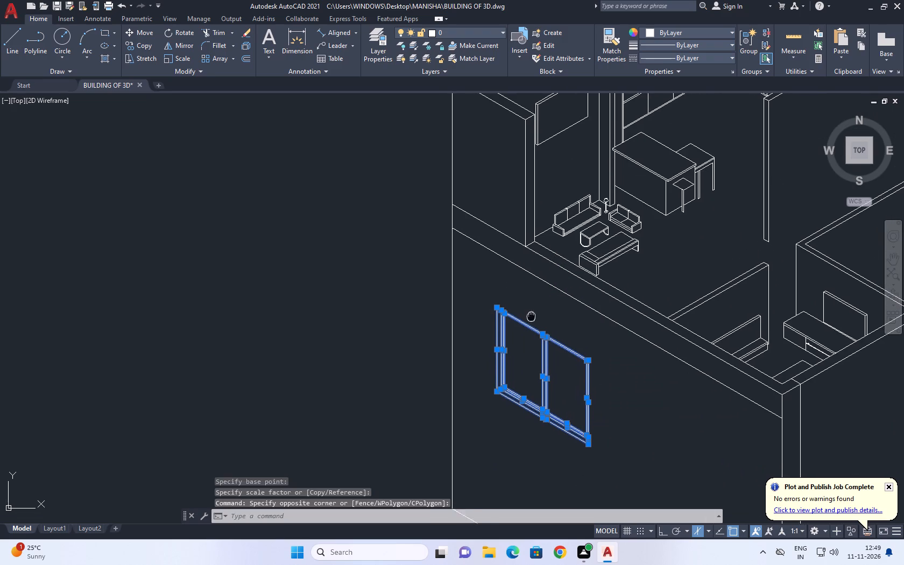
{"action": "middle_click_drag", "start_coordinate": [531, 314], "coordinate": [527, 306]}
{"action": "key", "text": "s"}
{"action": "type", "text": "C"}
{"action": "key", "text": "space"}
{"action": "left_click", "coordinate": [541, 327]}
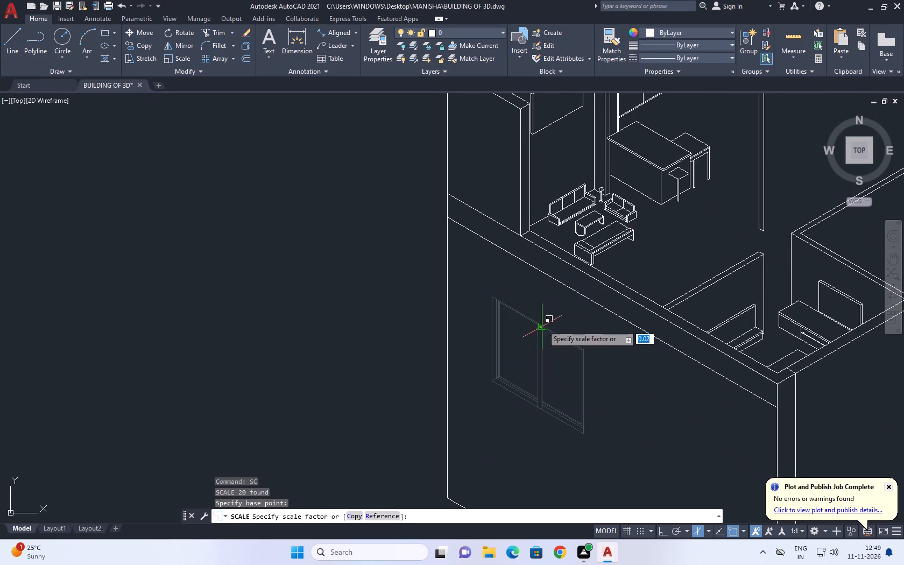
{"action": "left_click", "coordinate": [579, 306]}
Copy the outer-wall window about 5 along the wall at 330° toward the building's front corner, using the left isoplane.
{"action": "left_click", "coordinate": [496, 300]}
{"action": "left_click", "coordinate": [608, 434]}
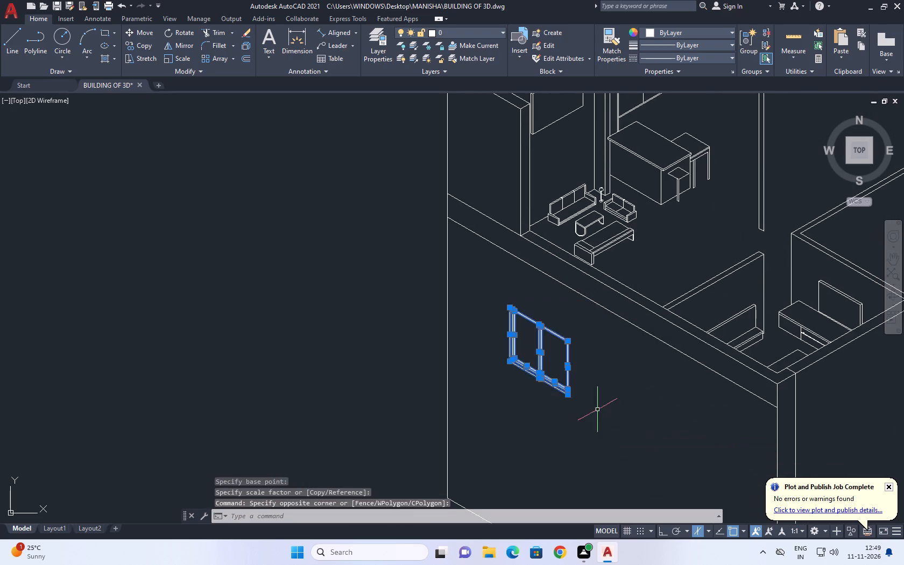
{"action": "middle_click_drag", "start_coordinate": [581, 386], "coordinate": [475, 331]}
{"action": "key", "text": "c"}
{"action": "key", "text": "o"}
{"action": "key", "text": "space"}
{"action": "left_click", "coordinate": [523, 337]}
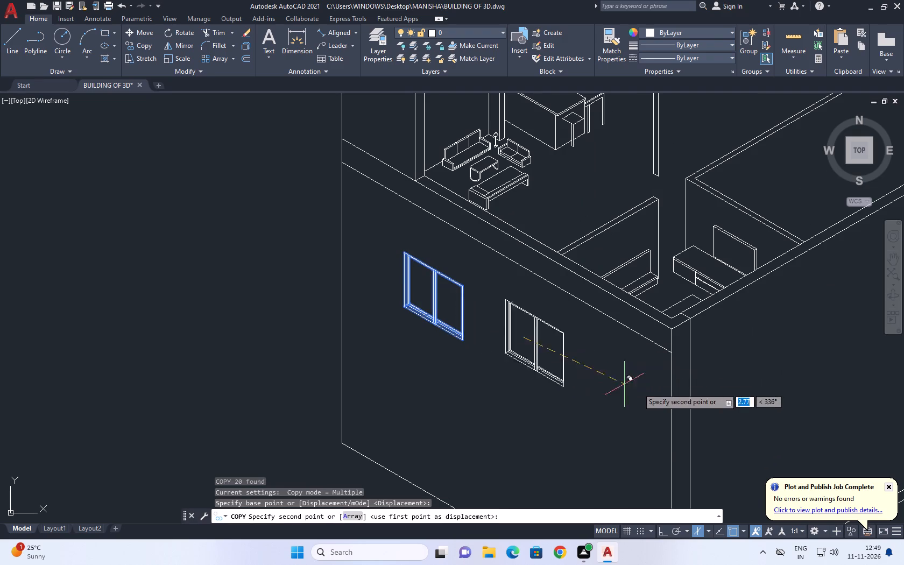
{"action": "key", "text": "F8"}
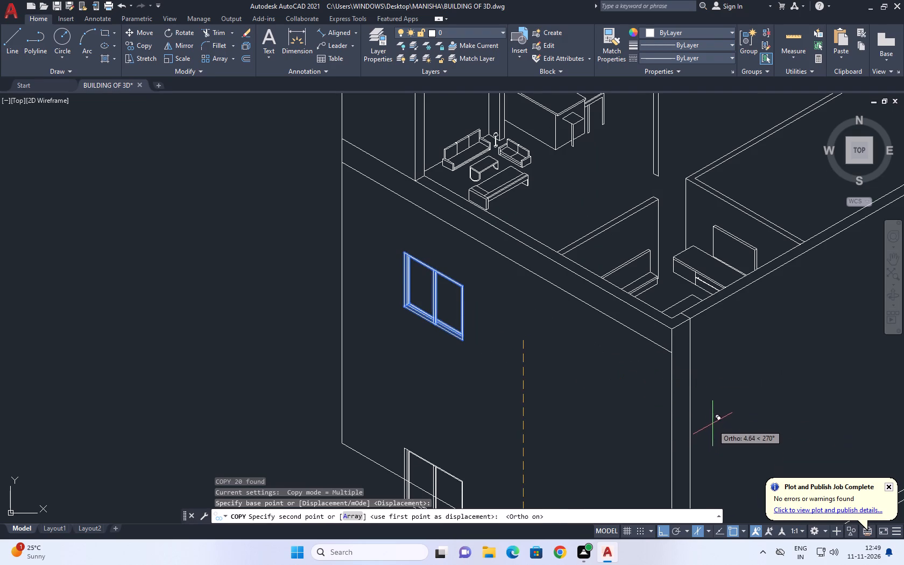
{"action": "key", "text": "F5"}
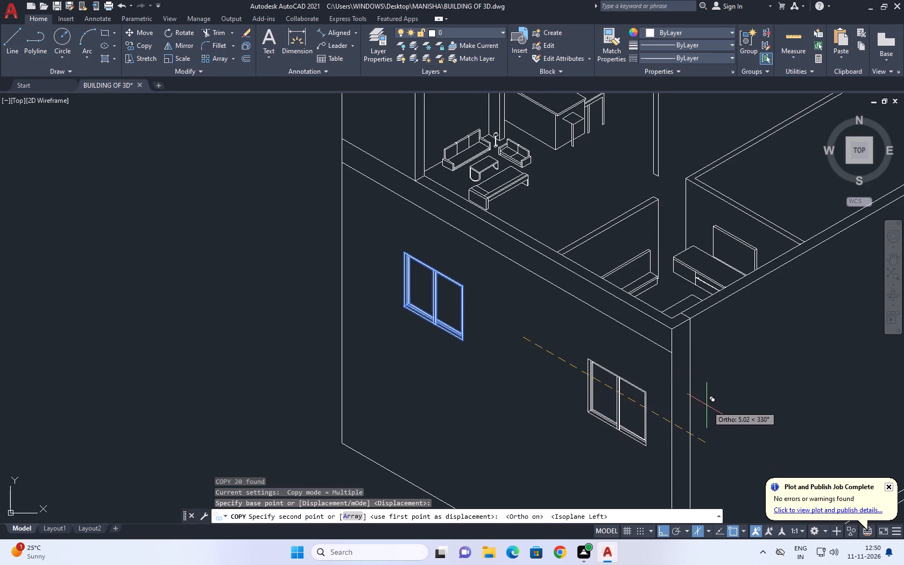
{"action": "left_click", "coordinate": [704, 402]}
{"action": "key", "text": "space"}
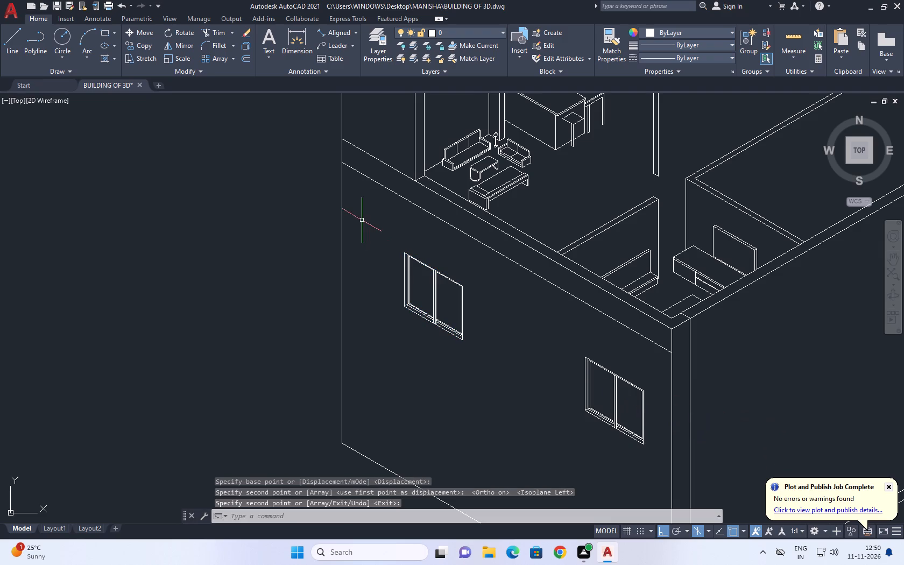
Move the original outer-wall window a short distance along the wall, away from the building's front corner.
{"action": "left_click_drag", "start_coordinate": [363, 224], "coordinate": [369, 231]}
{"action": "left_click", "coordinate": [500, 361]}
{"action": "middle_click_drag", "start_coordinate": [441, 320], "coordinate": [539, 400]}
{"action": "type", "text": "M"}
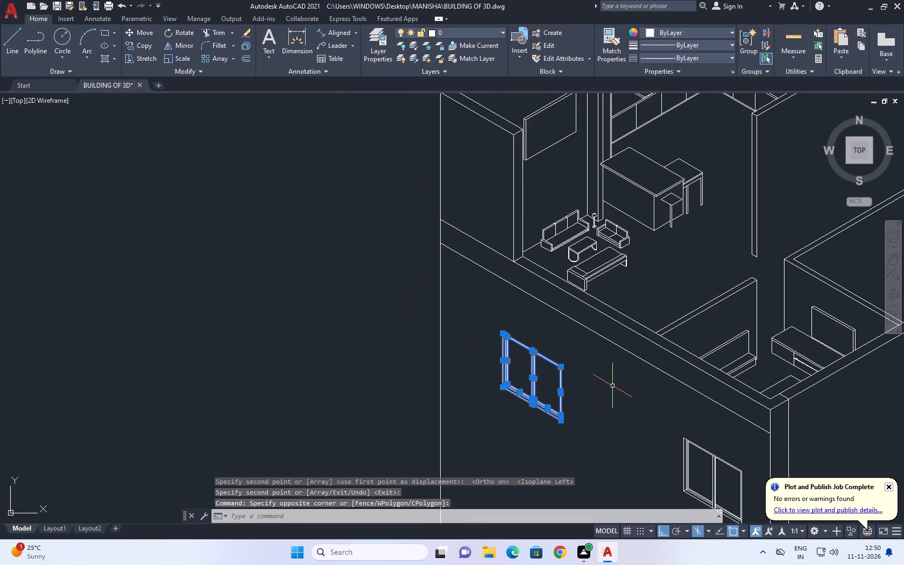
{"action": "key", "text": "space"}
{"action": "left_click", "coordinate": [648, 424]}
{"action": "left_click", "coordinate": [625, 413]}
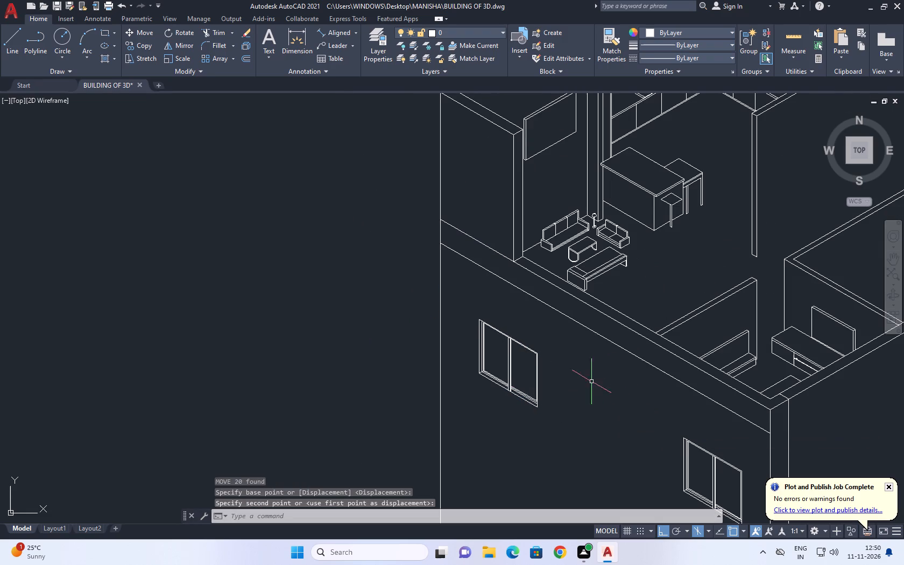
{"action": "middle_click_drag", "start_coordinate": [610, 398], "coordinate": [594, 304]}
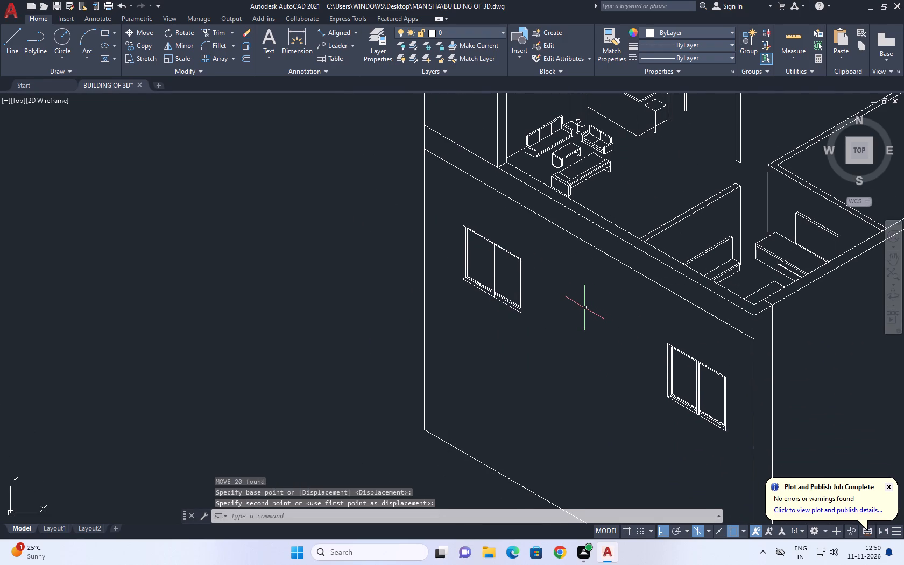
Draw a vertical line on the outer wall between the two windows, from the ledge's lower edge past the wall's bottom edge.
{"action": "scroll", "coordinate": [583, 309], "scroll_direction": "down", "scroll_amount": 1}
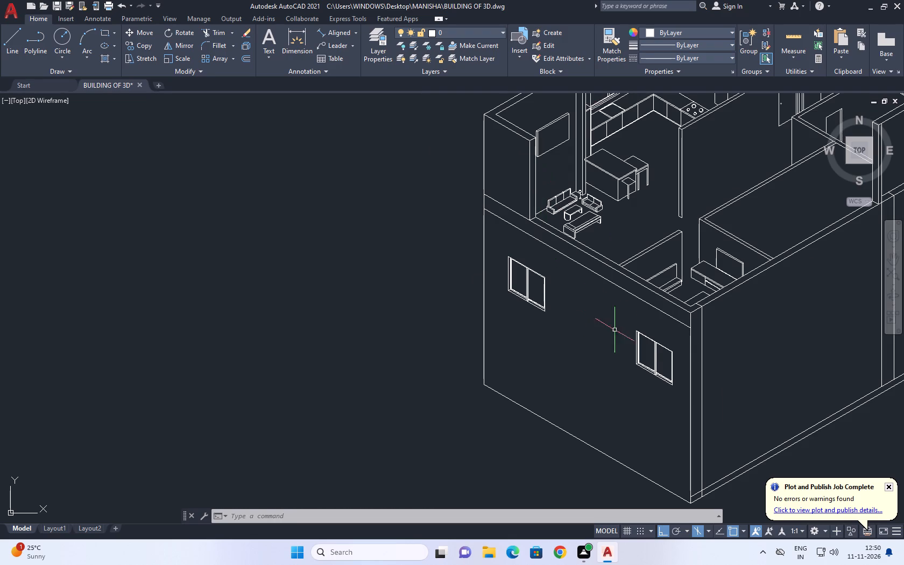
{"action": "middle_click_drag", "start_coordinate": [583, 317], "coordinate": [626, 320]}
{"action": "left_click", "coordinate": [15, 41]}
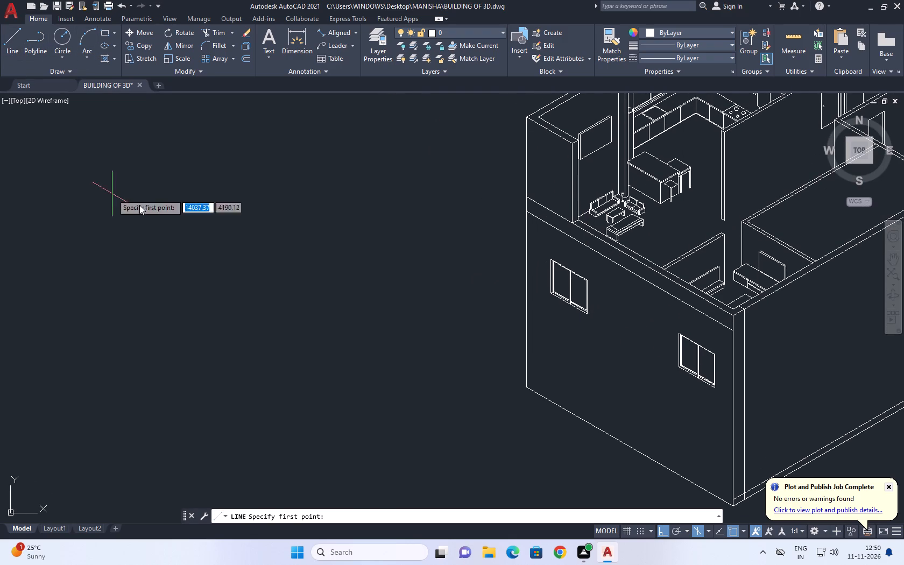
{"action": "left_click", "coordinate": [633, 272]}
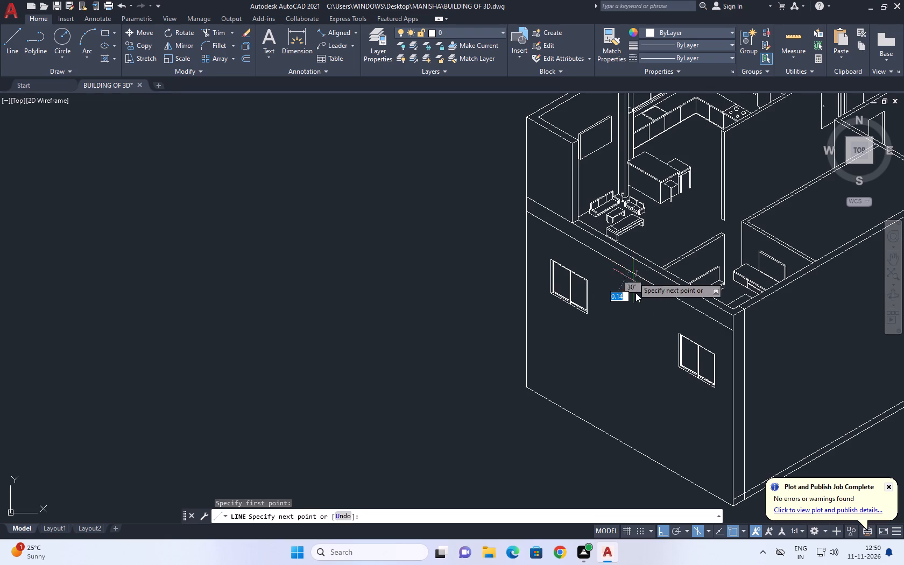
{"action": "left_click", "coordinate": [628, 454]}
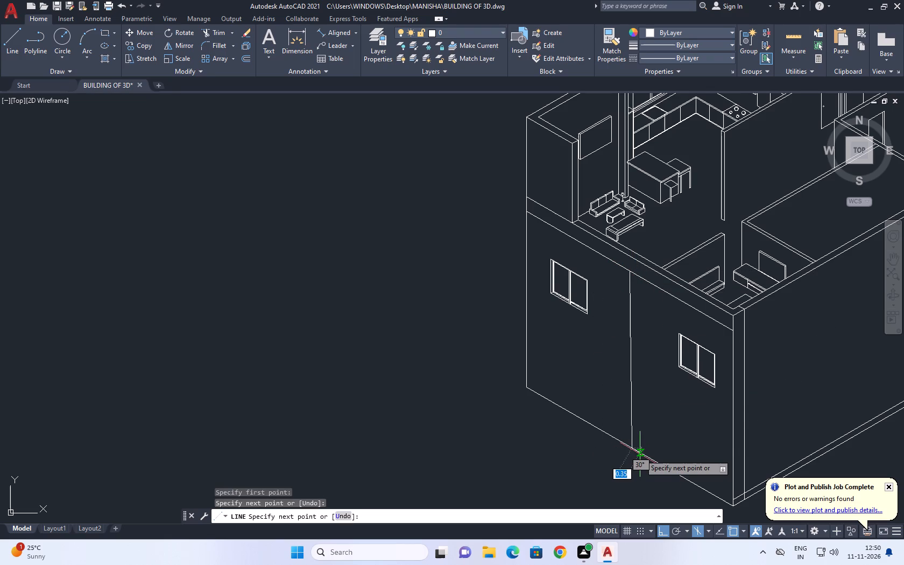
{"action": "key", "text": "ctrl+z"}
{"action": "scroll", "coordinate": [619, 447], "scroll_direction": "up", "scroll_amount": 1}
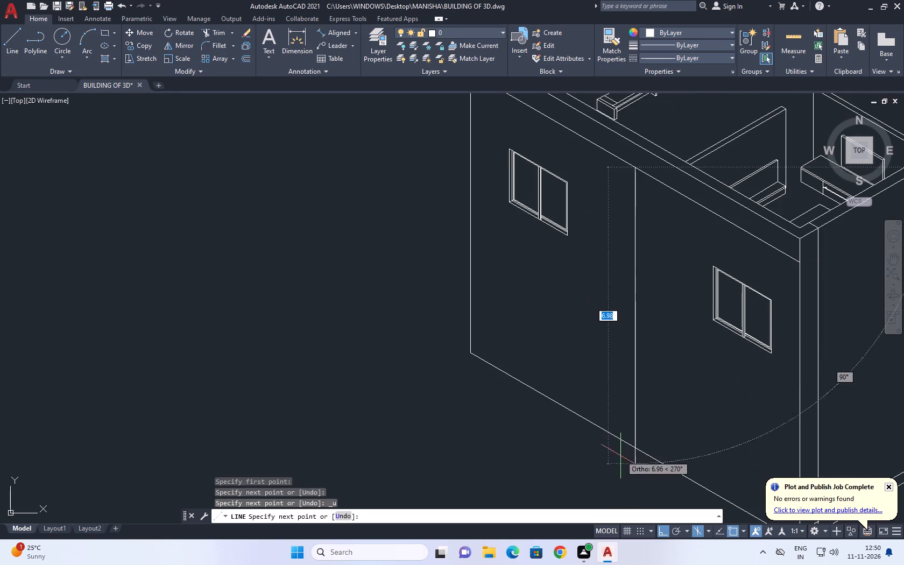
{"action": "left_click", "coordinate": [638, 481]}
{"action": "key", "text": "space"}
Trim the part of the new vertical line that overshoots the wall's bottom edge.
{"action": "type", "text": "TR"}
{"action": "key", "text": "space"}
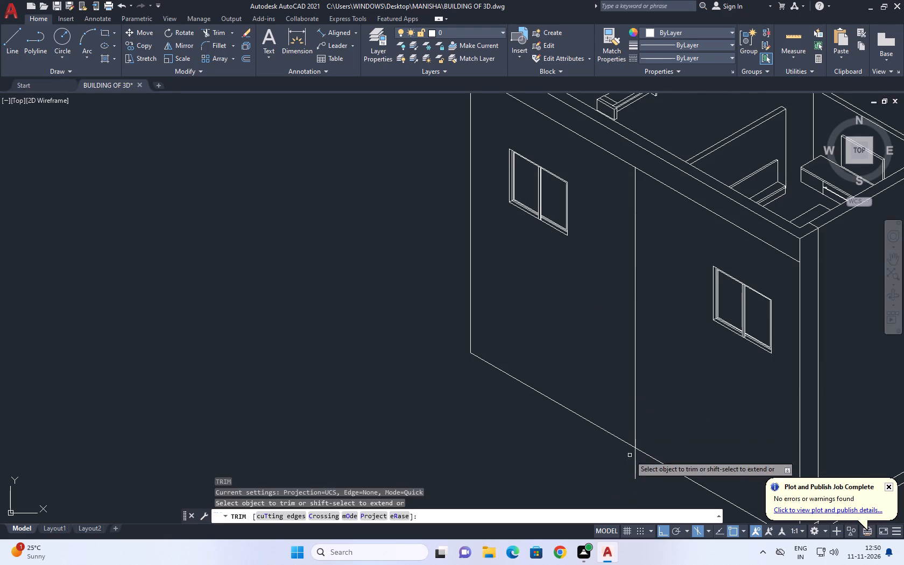
{"action": "left_click", "coordinate": [642, 468]}
{"action": "left_click", "coordinate": [613, 458]}
{"action": "key", "text": "space"}
Copy the vertical line between the windows about 0.17 along the wall at 330°.
{"action": "left_click", "coordinate": [644, 302]}
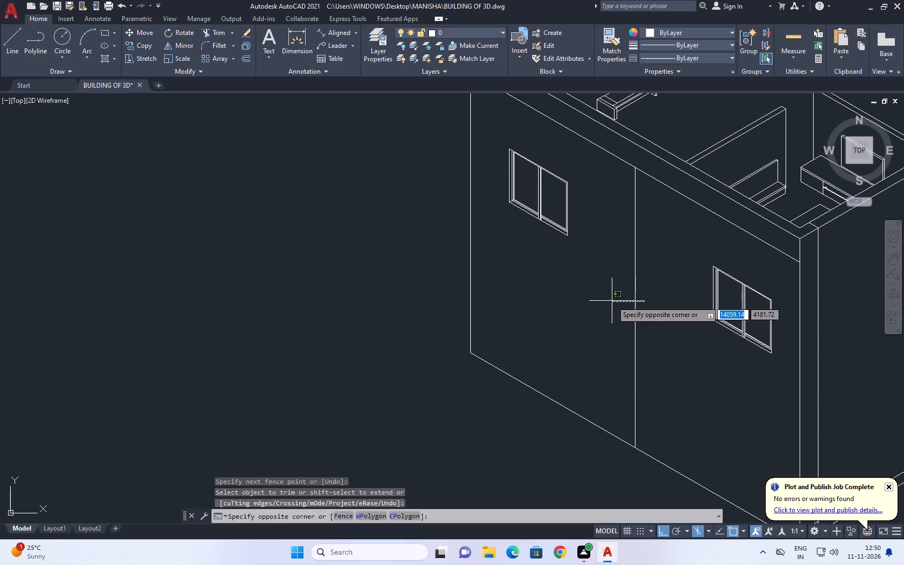
{"action": "left_click", "coordinate": [612, 301]}
{"action": "middle_click_drag", "start_coordinate": [647, 335], "coordinate": [610, 345]}
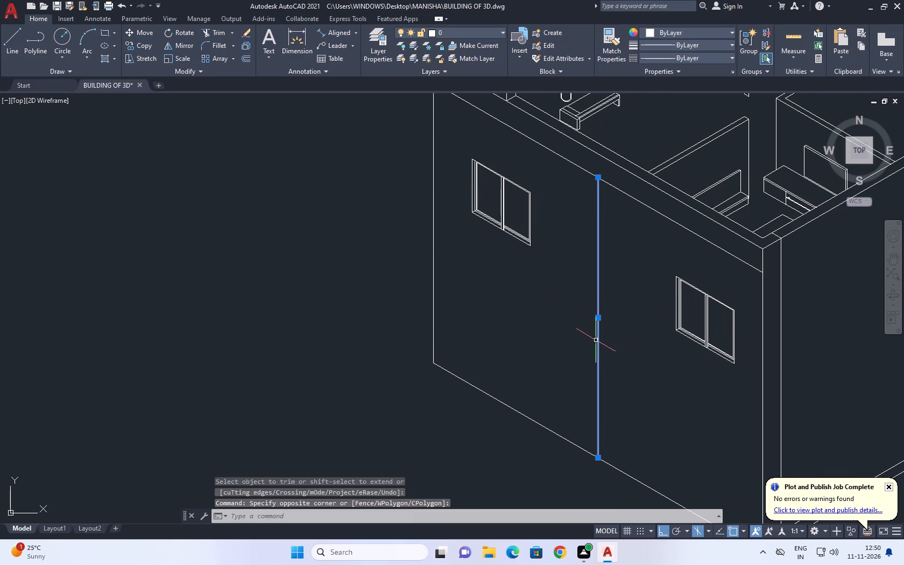
{"action": "type", "text": "CO"}
{"action": "key", "text": "space"}
{"action": "scroll", "coordinate": [592, 314], "scroll_direction": "up", "scroll_amount": 1}
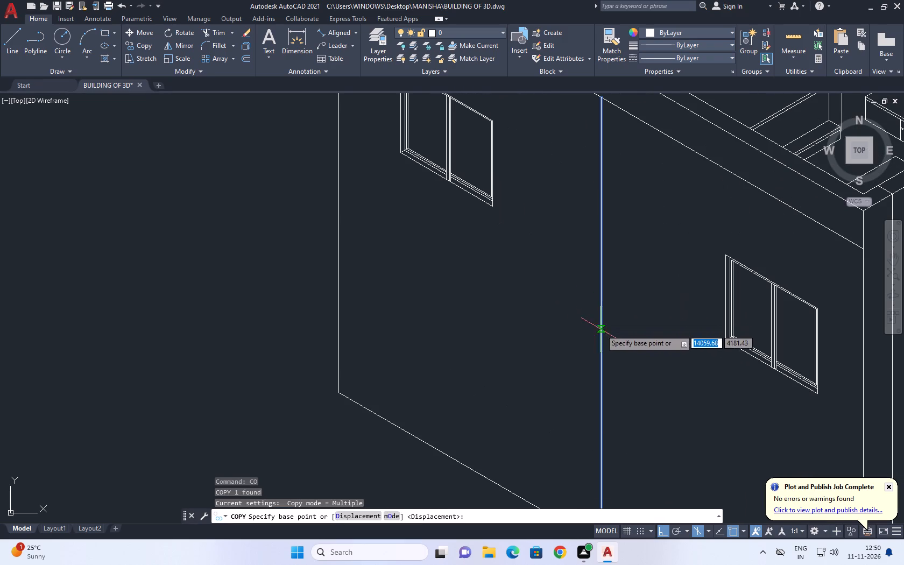
{"action": "left_click", "coordinate": [601, 317]}
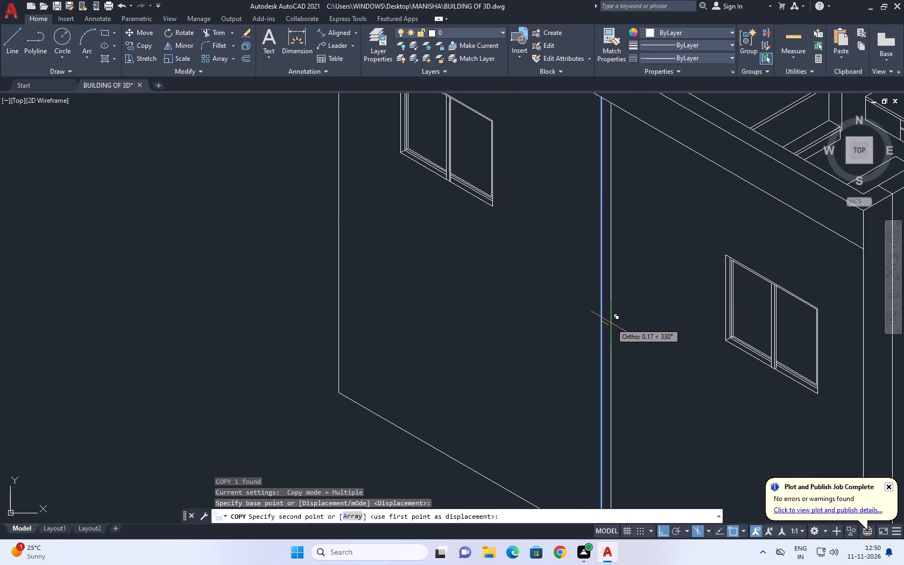
{"action": "left_click", "coordinate": [611, 323]}
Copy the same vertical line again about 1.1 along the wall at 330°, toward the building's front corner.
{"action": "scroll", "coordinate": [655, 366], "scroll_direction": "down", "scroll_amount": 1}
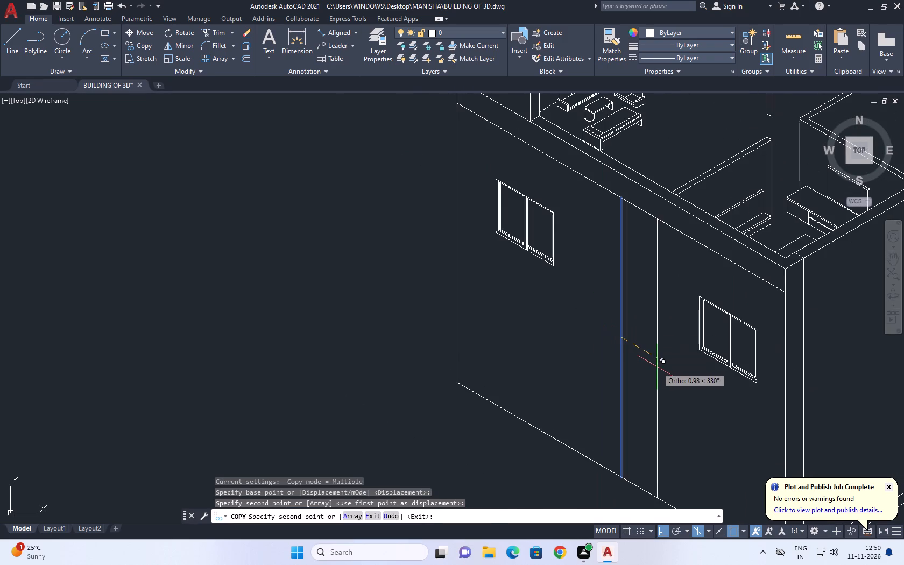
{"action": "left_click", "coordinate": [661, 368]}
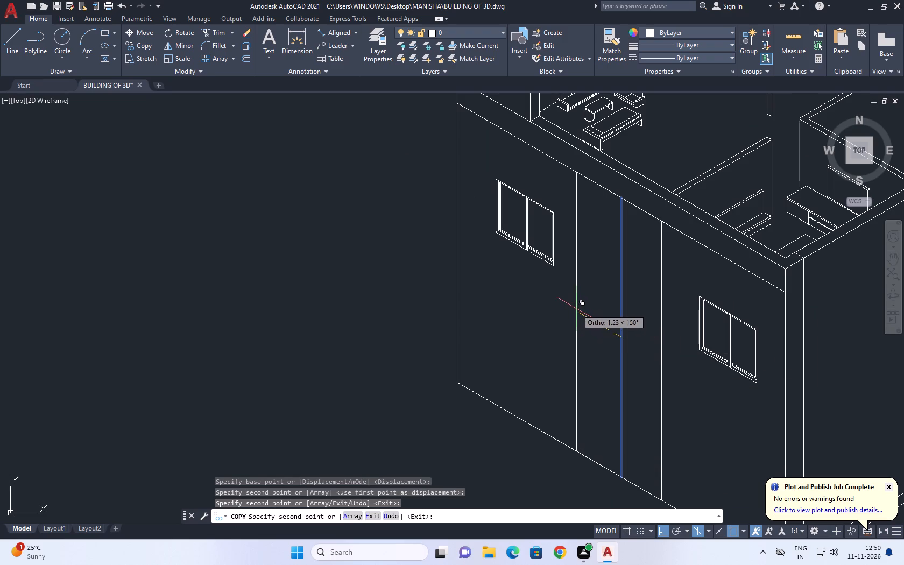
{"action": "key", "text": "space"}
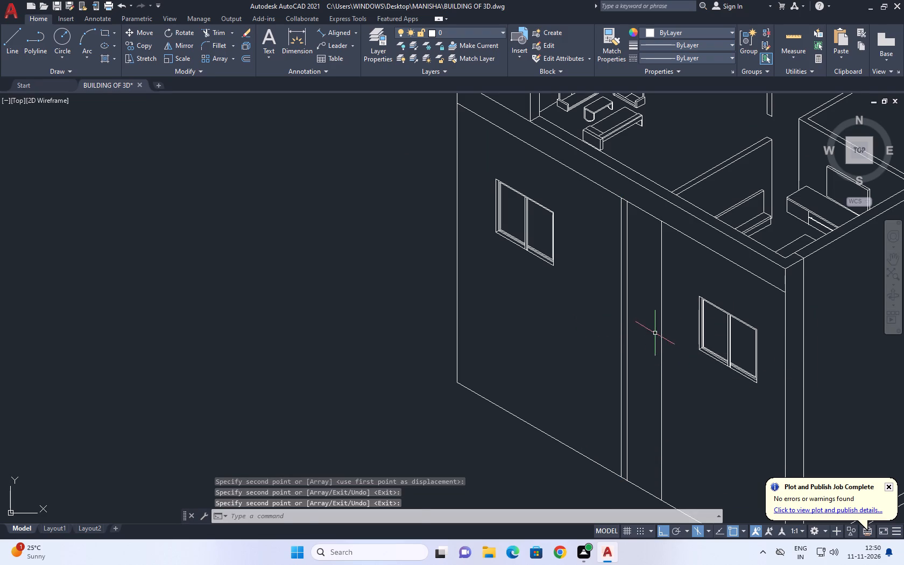
Measure the gap along the wall's bottom edge between the close pair of vertical lines and the farther copy.
{"action": "left_click", "coordinate": [658, 331]}
{"action": "left_click", "coordinate": [639, 309]}
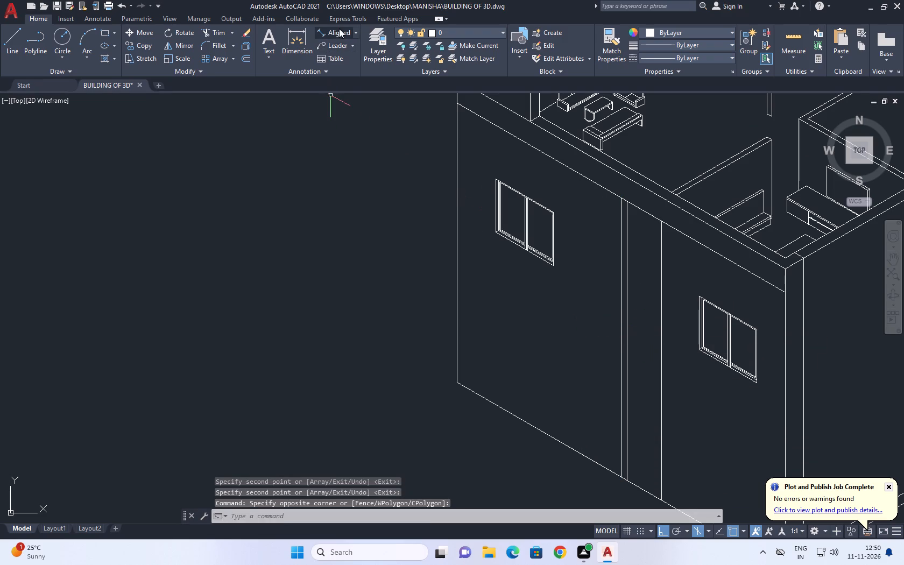
{"action": "left_click", "coordinate": [338, 31]}
{"action": "middle_click_drag", "start_coordinate": [646, 406], "coordinate": [599, 309]}
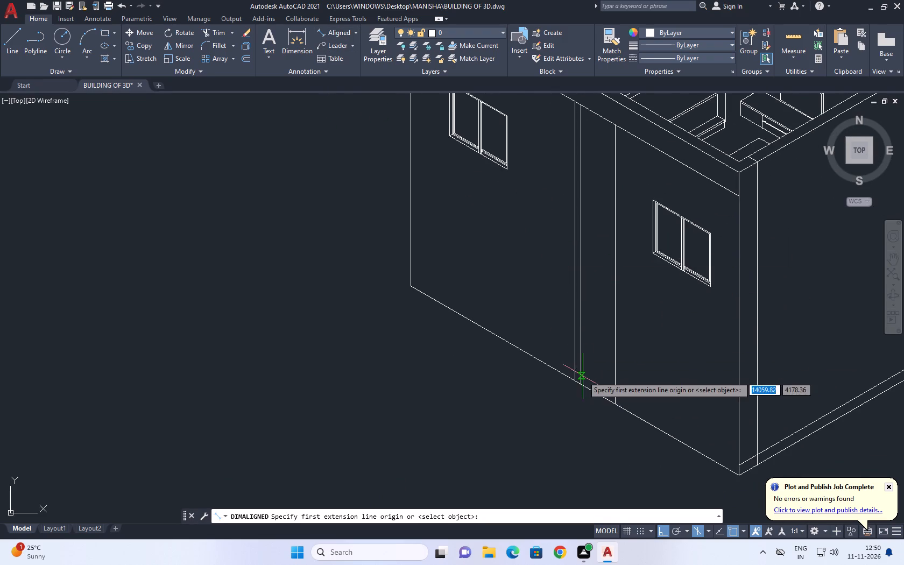
{"action": "scroll", "coordinate": [583, 380], "scroll_direction": "up", "scroll_amount": 2}
{"action": "left_click", "coordinate": [569, 378]}
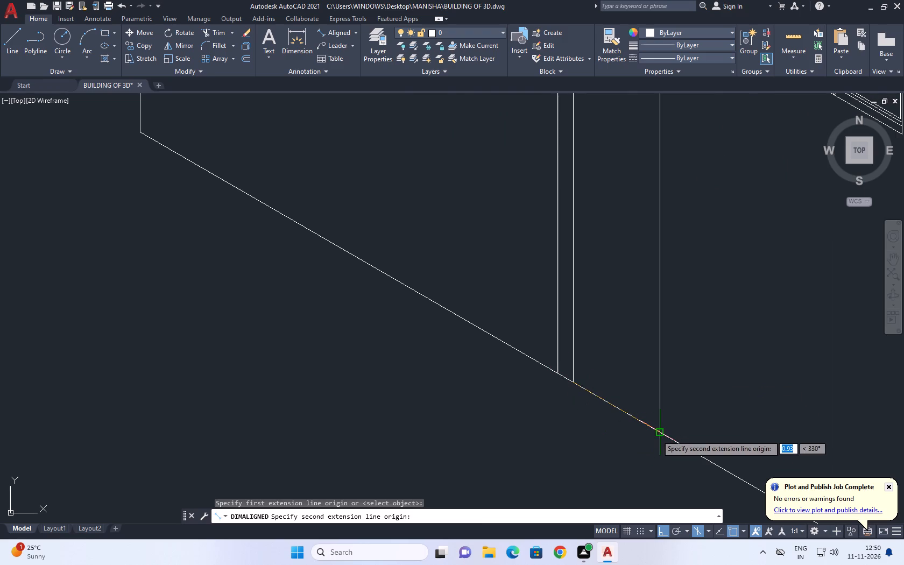
{"action": "left_click", "coordinate": [660, 432]}
{"action": "scroll", "coordinate": [641, 396], "scroll_direction": "down", "scroll_amount": 4}
{"action": "key", "text": "Escape"}
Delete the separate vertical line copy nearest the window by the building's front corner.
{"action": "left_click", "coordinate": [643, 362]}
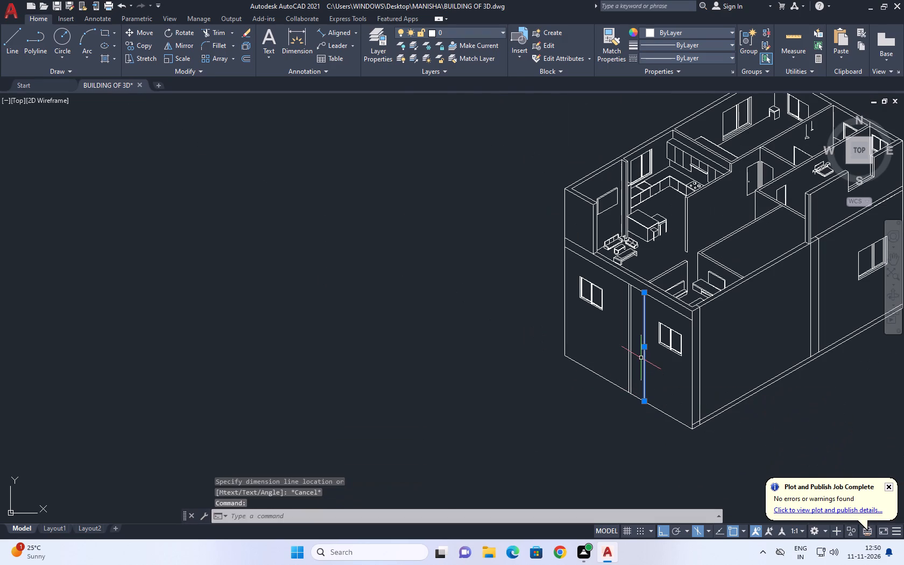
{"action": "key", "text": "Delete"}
Copy the close pair's line nearer the front corner 0.9 along the wall at 330°.
{"action": "scroll", "coordinate": [642, 363], "scroll_direction": "up", "scroll_amount": 3}
{"action": "left_click", "coordinate": [616, 350]}
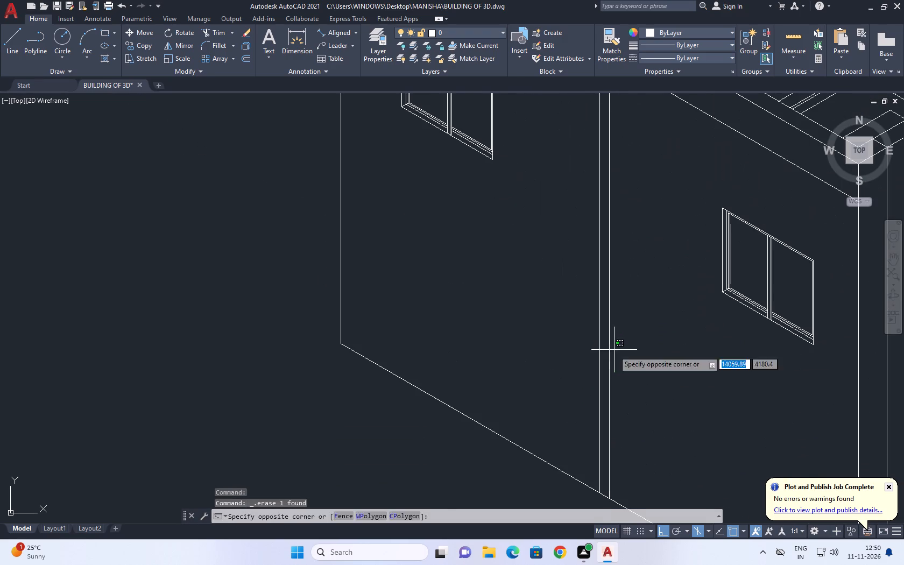
{"action": "left_click", "coordinate": [598, 364]}
{"action": "key", "text": "Escape"}
{"action": "left_click_drag", "start_coordinate": [615, 345], "coordinate": [611, 358]}
{"action": "left_click_drag", "start_coordinate": [608, 365], "coordinate": [606, 370]}
{"action": "left_click", "coordinate": [607, 364]}
{"action": "left_click", "coordinate": [610, 356]}
{"action": "key", "text": "c"}
{"action": "key", "text": "o"}
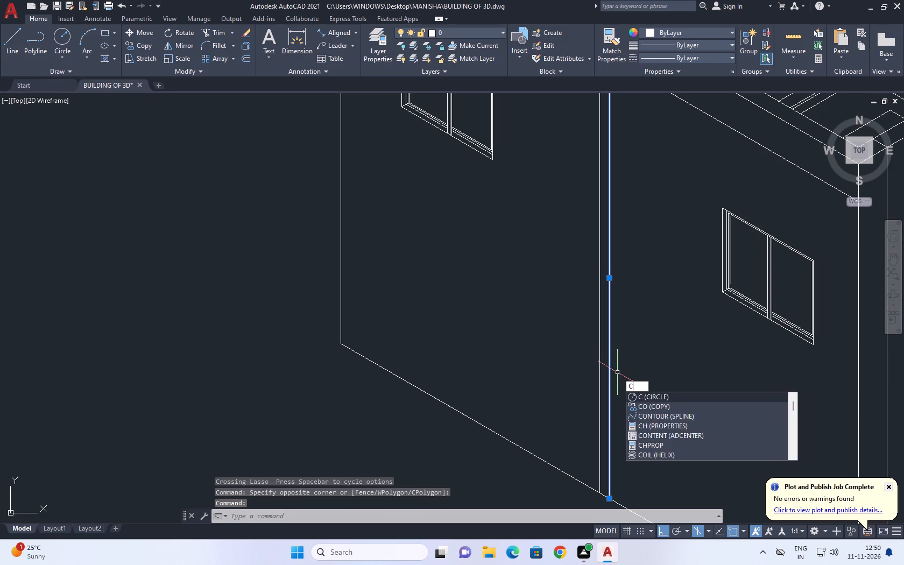
{"action": "key", "text": "space"}
{"action": "left_click_drag", "start_coordinate": [609, 358], "coordinate": [612, 363]}
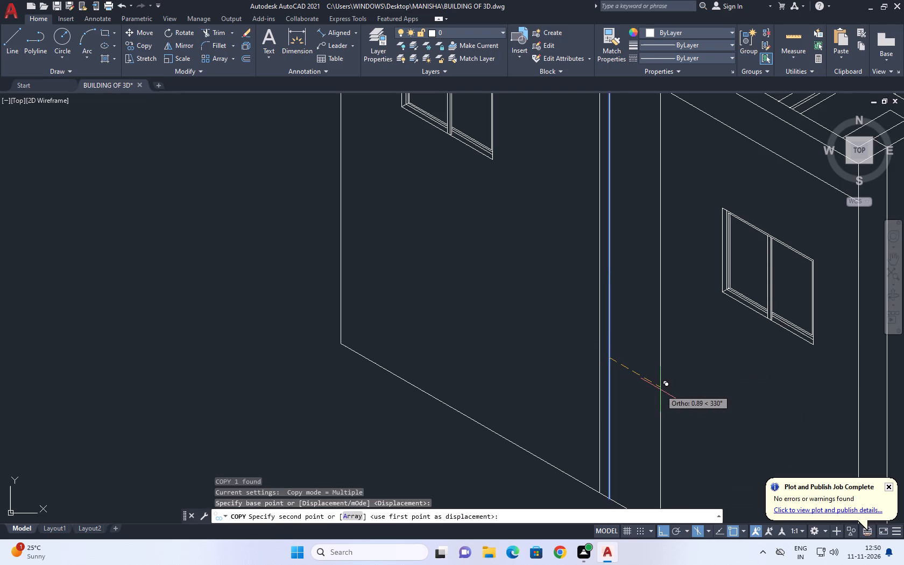
{"action": "type", "text": "0."}
{"action": "key", "text": "9"}
{"action": "key", "text": "Return"}
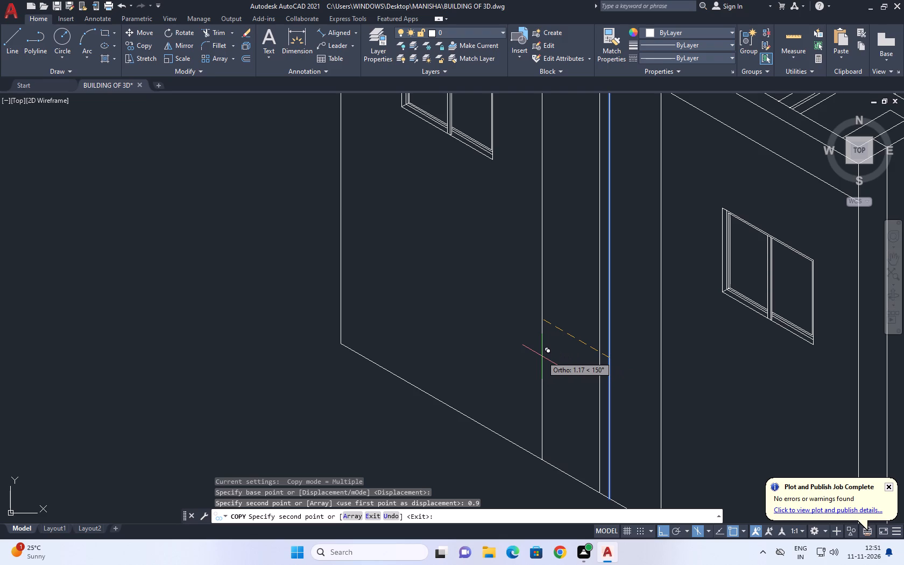
Place a second copy of that line 0.9 along the wall at 150°, away from the front corner.
{"action": "key", "text": "0"}
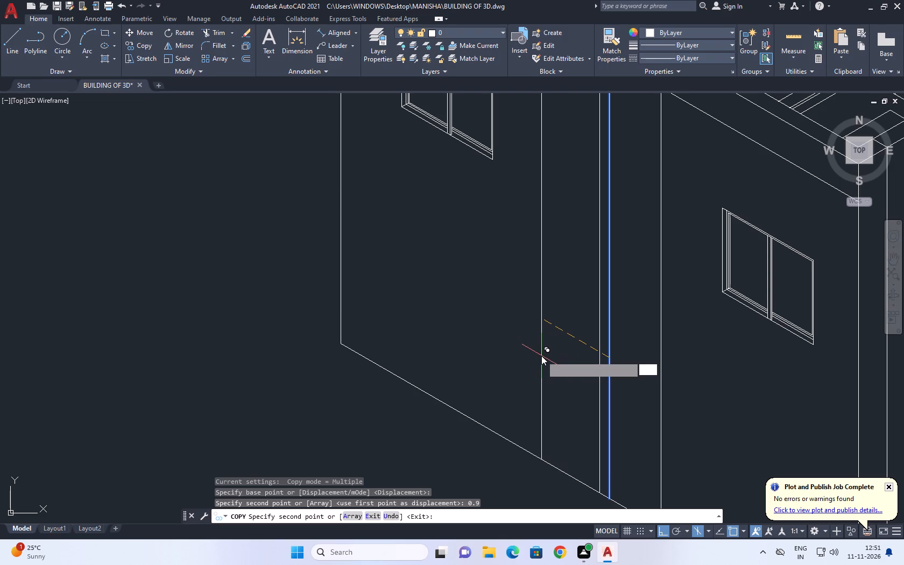
{"action": "type", "text": ".9"}
{"action": "key", "text": "Return"}
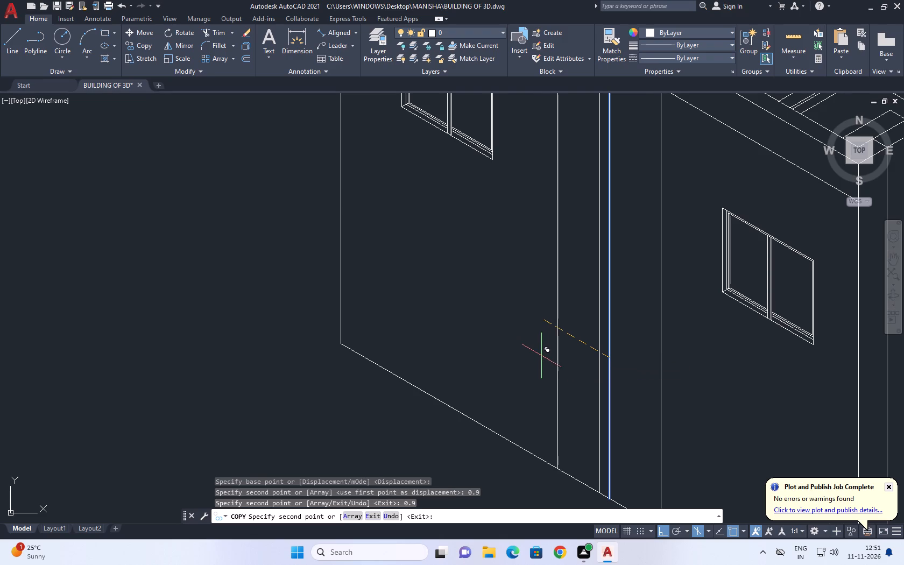
{"action": "key", "text": "Escape"}
Move the close pair of vertical lines a short distance along the wall toward the building's front corner.
{"action": "middle_click_drag", "start_coordinate": [622, 419], "coordinate": [619, 271]}
{"action": "left_click_drag", "start_coordinate": [624, 327], "coordinate": [613, 312]}
{"action": "left_click", "coordinate": [578, 260]}
{"action": "middle_click_drag", "start_coordinate": [601, 310], "coordinate": [610, 380]}
{"action": "key", "text": "m"}
{"action": "key", "text": "space"}
{"action": "scroll", "coordinate": [607, 378], "scroll_direction": "up", "scroll_amount": 1}
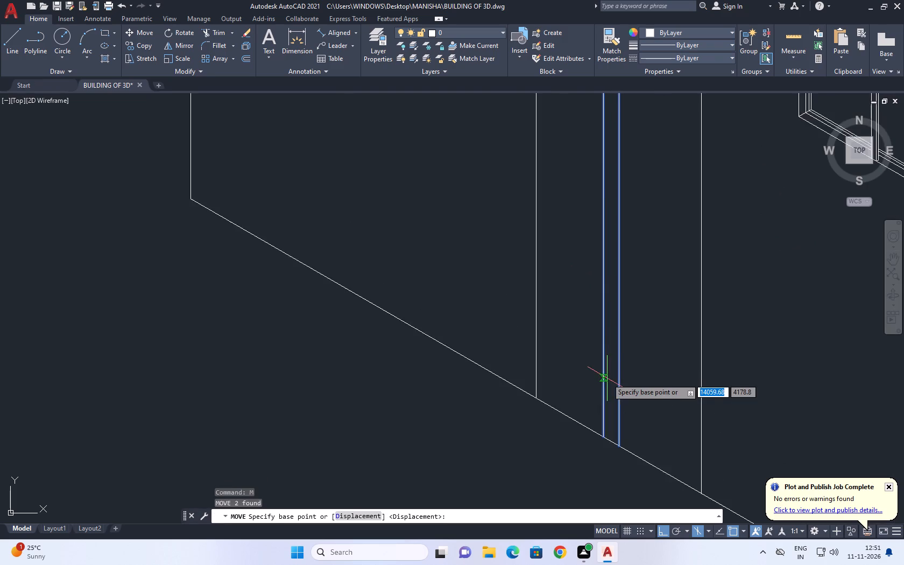
{"action": "scroll", "coordinate": [609, 378], "scroll_direction": "up", "scroll_amount": 1}
{"action": "left_click", "coordinate": [658, 345]}
{"action": "left_click", "coordinate": [705, 359]}
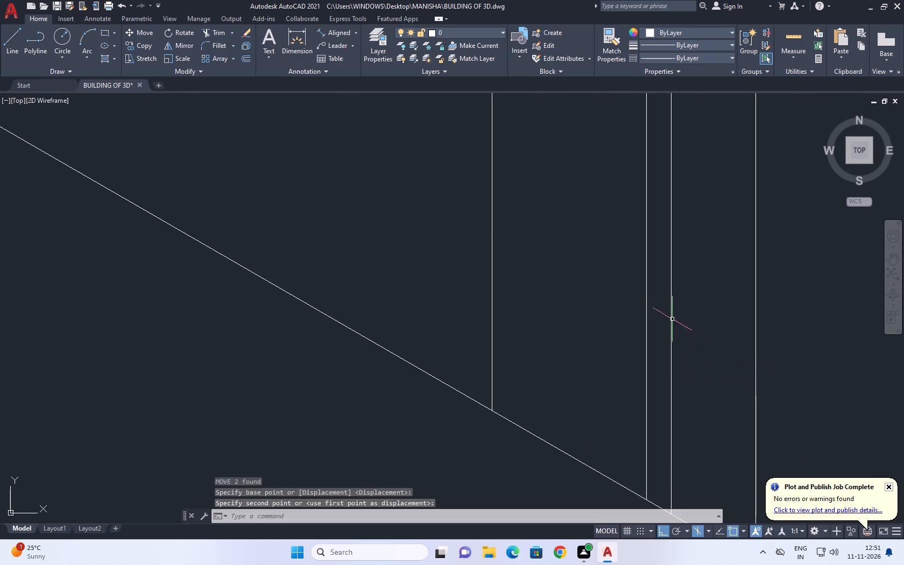
Draw a line about 0.67 long at 30° across the ledge from the top of the vertical line farthest from the front corner, using the top isoplane.
{"action": "scroll", "coordinate": [672, 319], "scroll_direction": "down", "scroll_amount": 2}
{"action": "middle_click_drag", "start_coordinate": [696, 303], "coordinate": [663, 380]}
{"action": "scroll", "coordinate": [660, 380], "scroll_direction": "down", "scroll_amount": 1}
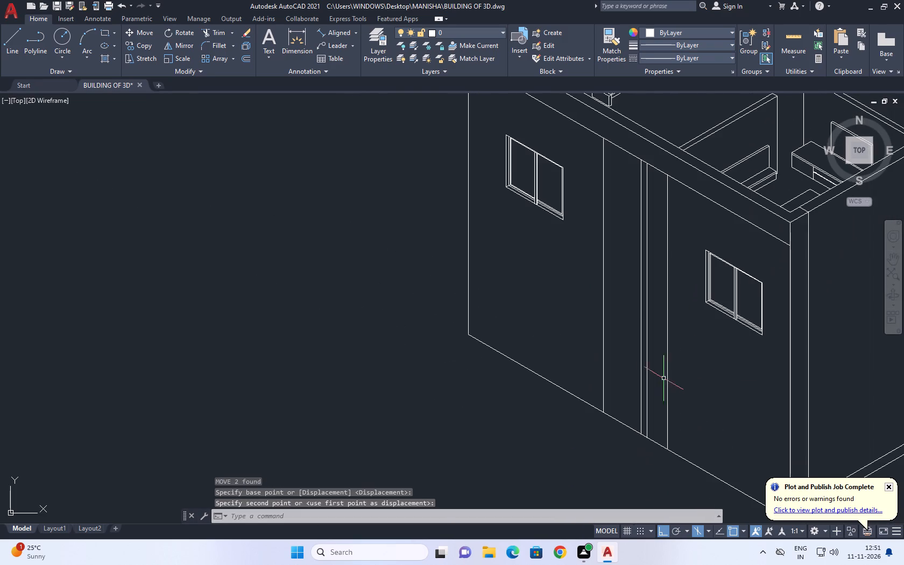
{"action": "middle_click_drag", "start_coordinate": [663, 270], "coordinate": [660, 365]}
{"action": "middle_click_drag", "start_coordinate": [624, 260], "coordinate": [603, 308]}
{"action": "scroll", "coordinate": [602, 308], "scroll_direction": "up", "scroll_amount": 1}
{"action": "type", "text": "L"}
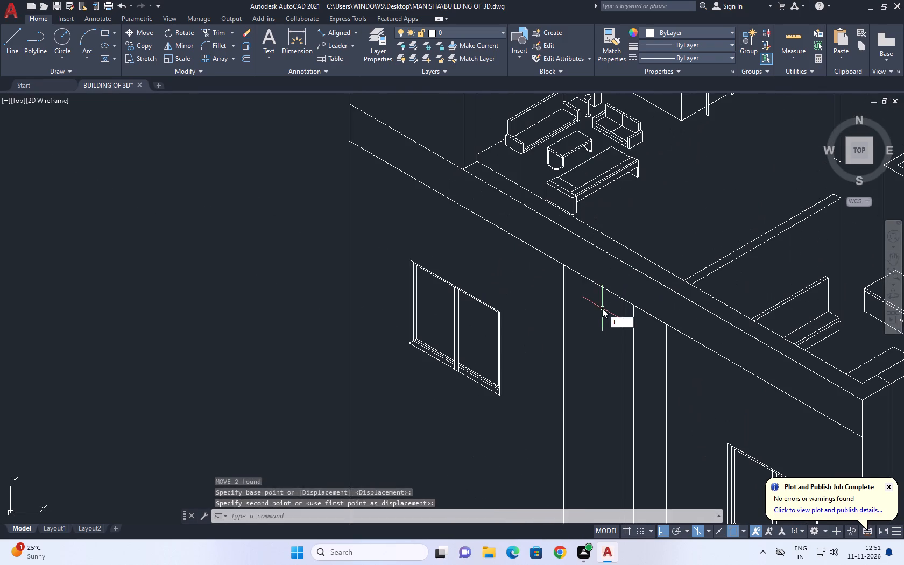
{"action": "key", "text": "space"}
{"action": "scroll", "coordinate": [602, 308], "scroll_direction": "up", "scroll_amount": 2}
{"action": "middle_click_drag", "start_coordinate": [601, 252], "coordinate": [598, 348]}
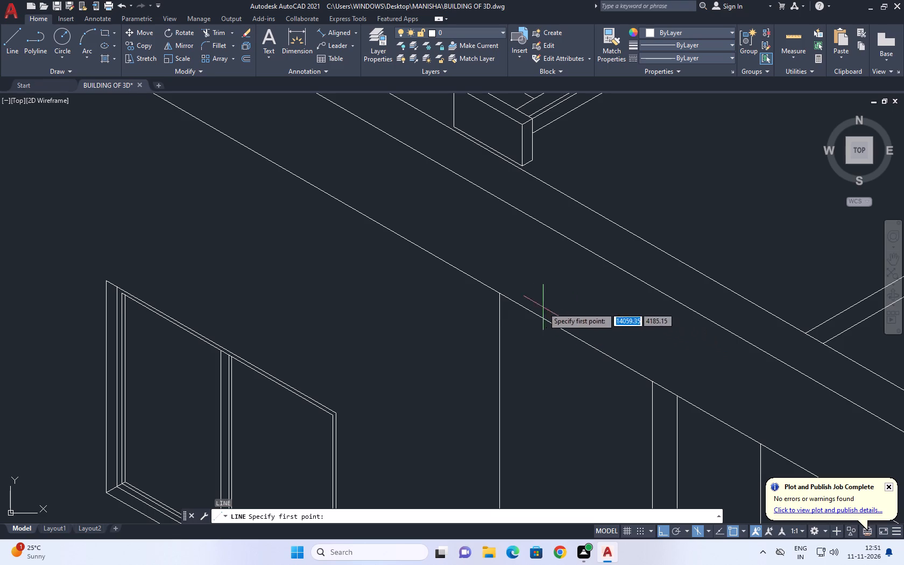
{"action": "left_click", "coordinate": [503, 294]}
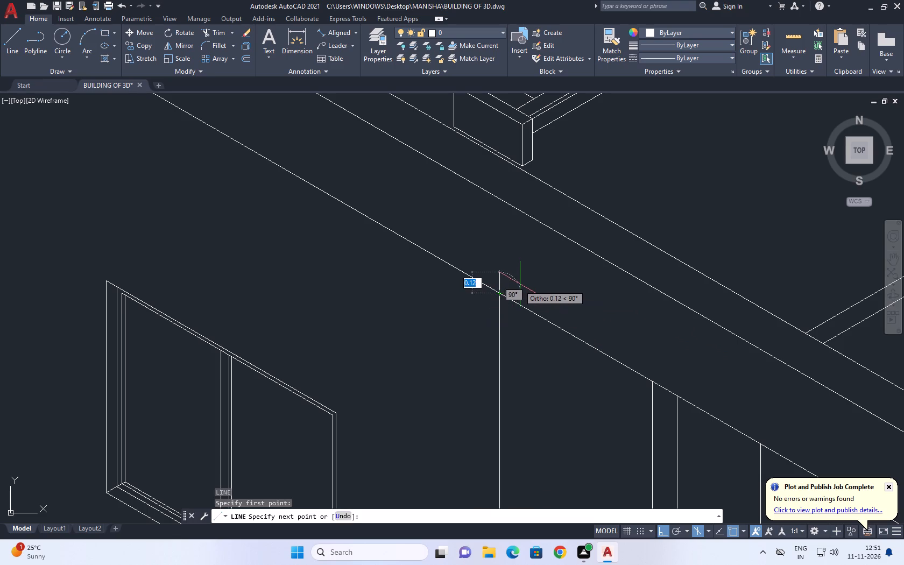
{"action": "key", "text": "F5"}
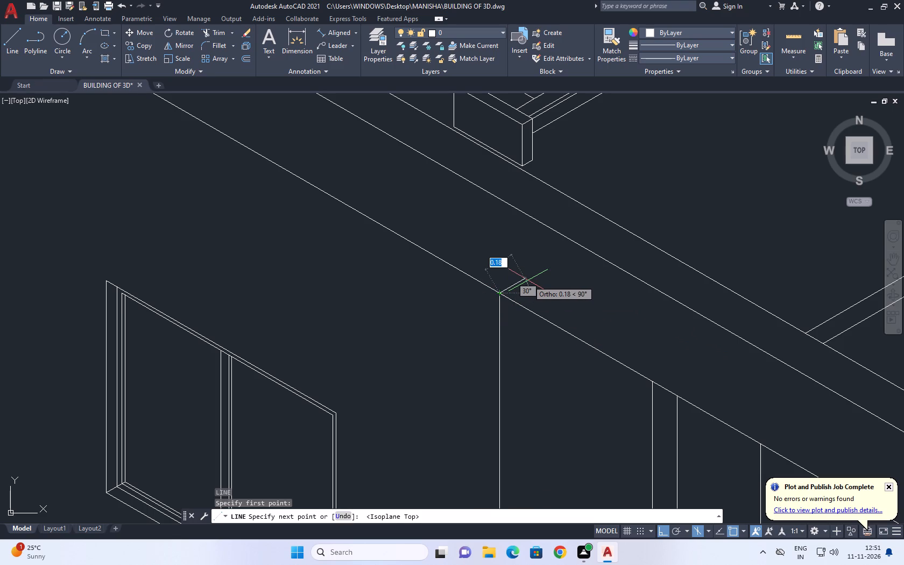
{"action": "left_click", "coordinate": [598, 237]}
{"action": "key", "text": "space"}
Trim the part of the 30° line that overshoots the ledge's inner edge.
{"action": "key", "text": "t"}
{"action": "type", "text": "R"}
{"action": "key", "text": "space"}
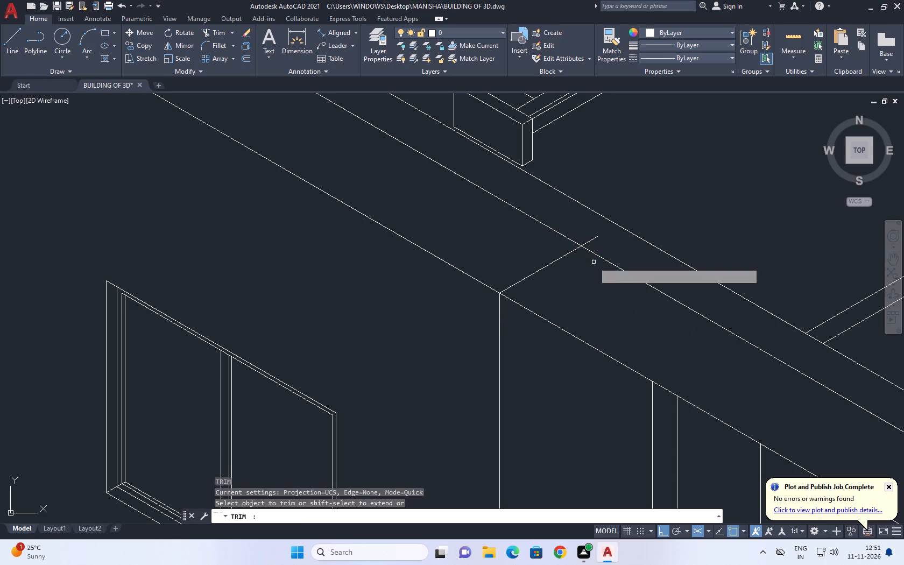
{"action": "left_click", "coordinate": [595, 241]}
{"action": "left_click", "coordinate": [584, 229]}
{"action": "key", "text": "space"}
Draw a line from the short cross line's midpoint along the ledge, parallel to its edges, past the vertical line nearest the front corner.
{"action": "key", "text": "l"}
{"action": "key", "text": "space"}
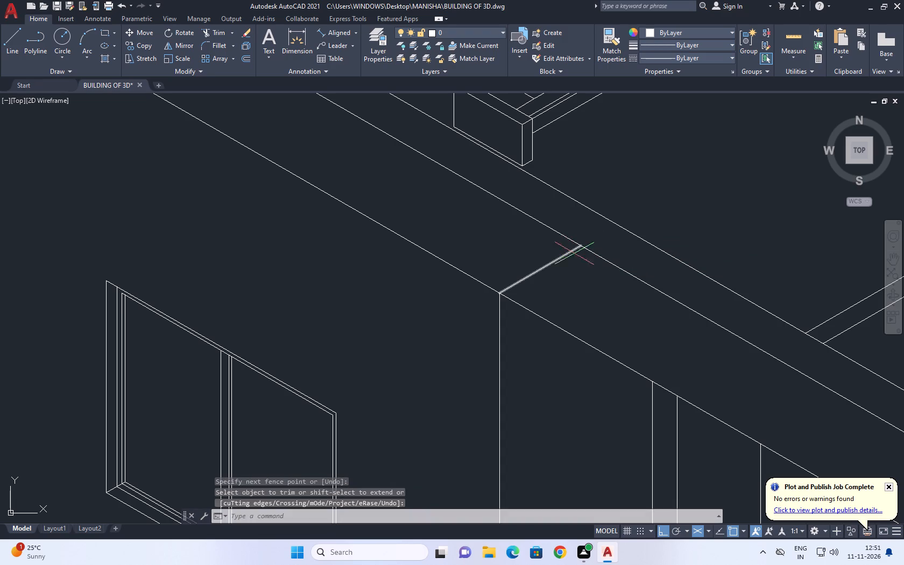
{"action": "left_click", "coordinate": [538, 268]}
{"action": "scroll", "coordinate": [550, 275], "scroll_direction": "down", "scroll_amount": 2}
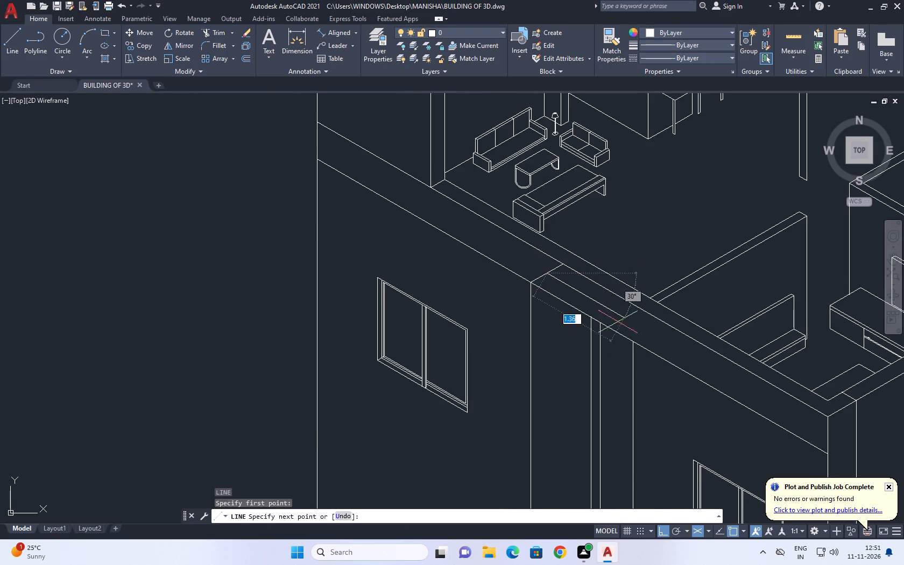
{"action": "middle_click_drag", "start_coordinate": [621, 326], "coordinate": [499, 261]}
{"action": "scroll", "coordinate": [499, 260], "scroll_direction": "up", "scroll_amount": 1}
{"action": "left_click", "coordinate": [529, 271]}
{"action": "key", "text": "space"}
Draw a 30° line from the top of the vertical line nearest the front corner across the ledge, past its inner edge.
{"action": "middle_click_drag", "start_coordinate": [541, 264], "coordinate": [550, 322]}
{"action": "scroll", "coordinate": [550, 326], "scroll_direction": "up", "scroll_amount": 1}
{"action": "key", "text": "space"}
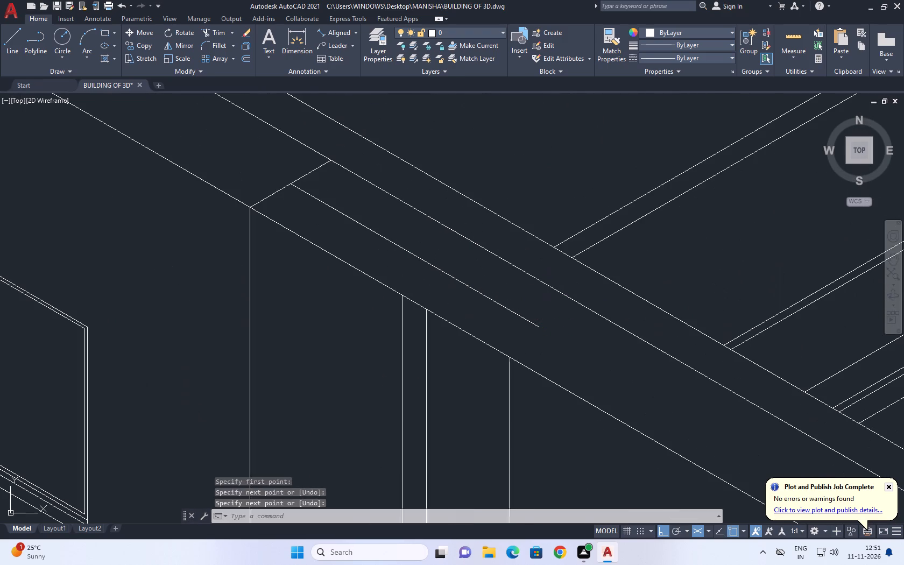
{"action": "left_click", "coordinate": [510, 357]}
{"action": "left_click", "coordinate": [597, 296]}
{"action": "key", "text": "space"}
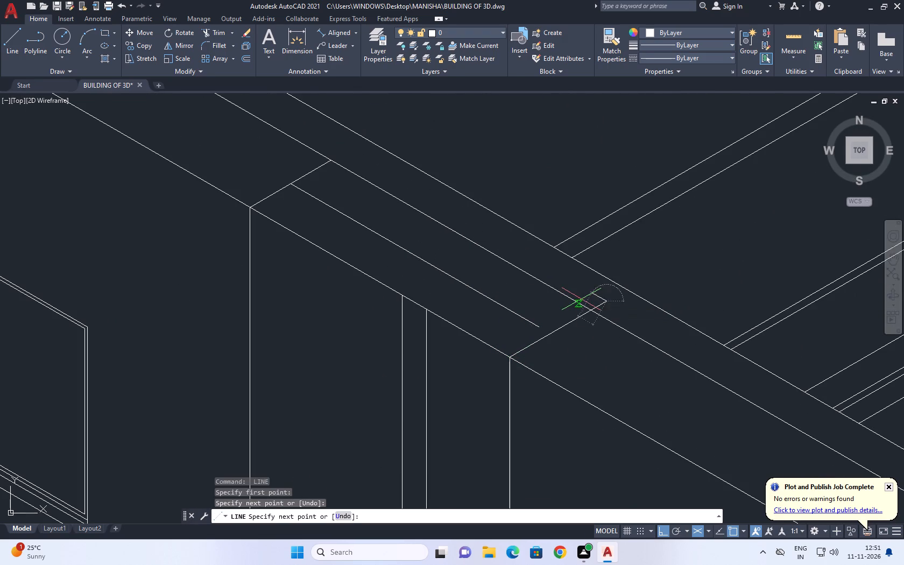
Trim the end of the 30° line nearest the front corner where it overshoots the ledge's inner edge.
{"action": "type", "text": "TR"}
{"action": "key", "text": "space"}
{"action": "scroll", "coordinate": [599, 309], "scroll_direction": "up", "scroll_amount": 2}
{"action": "left_click", "coordinate": [606, 303]}
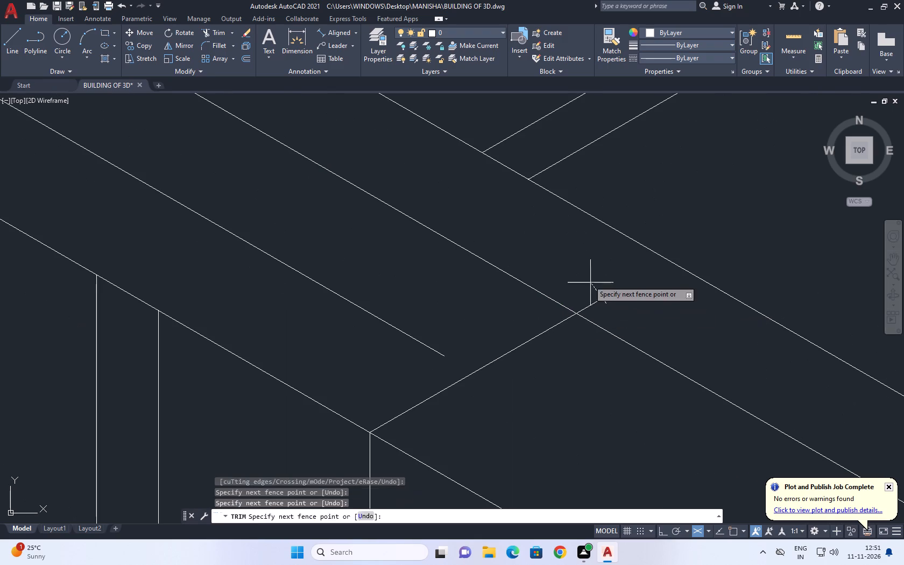
{"action": "left_click", "coordinate": [588, 279]}
{"action": "key", "text": "space"}
Join the line running along the ledge to both 30° cross lines with radius 0.00 fillets, forming the recess outline.
{"action": "middle_click_drag", "start_coordinate": [497, 351], "coordinate": [562, 340]}
{"action": "middle_click_drag", "start_coordinate": [495, 322], "coordinate": [511, 347]}
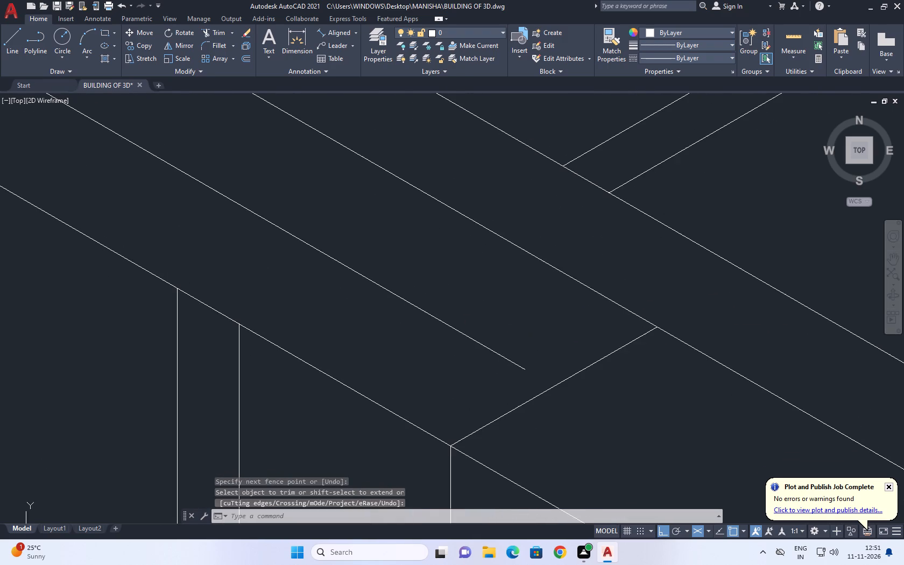
{"action": "key", "text": "f"}
{"action": "key", "text": "space"}
{"action": "left_click", "coordinate": [502, 354]}
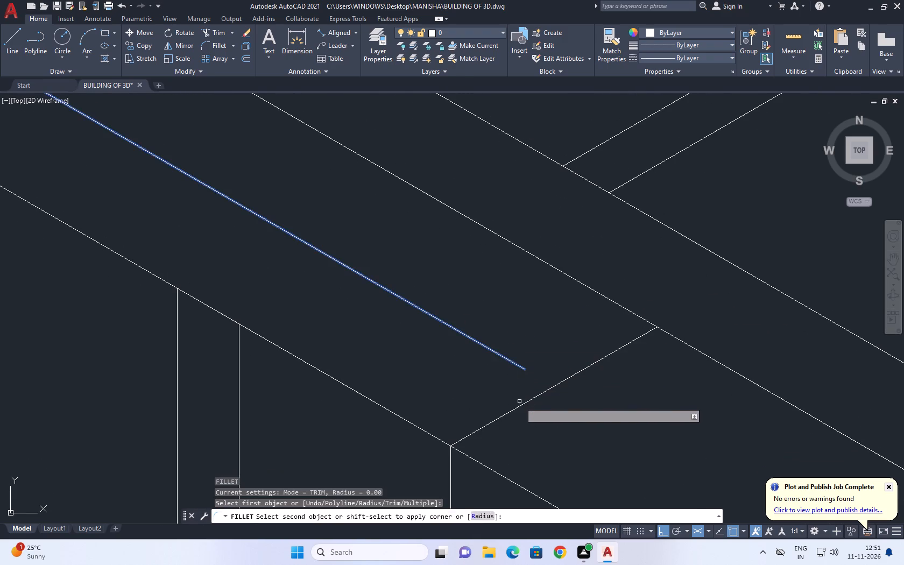
{"action": "left_click", "coordinate": [521, 405]}
{"action": "scroll", "coordinate": [504, 347], "scroll_direction": "down", "scroll_amount": 3}
{"action": "key", "text": "space"}
{"action": "scroll", "coordinate": [351, 251], "scroll_direction": "up", "scroll_amount": 2}
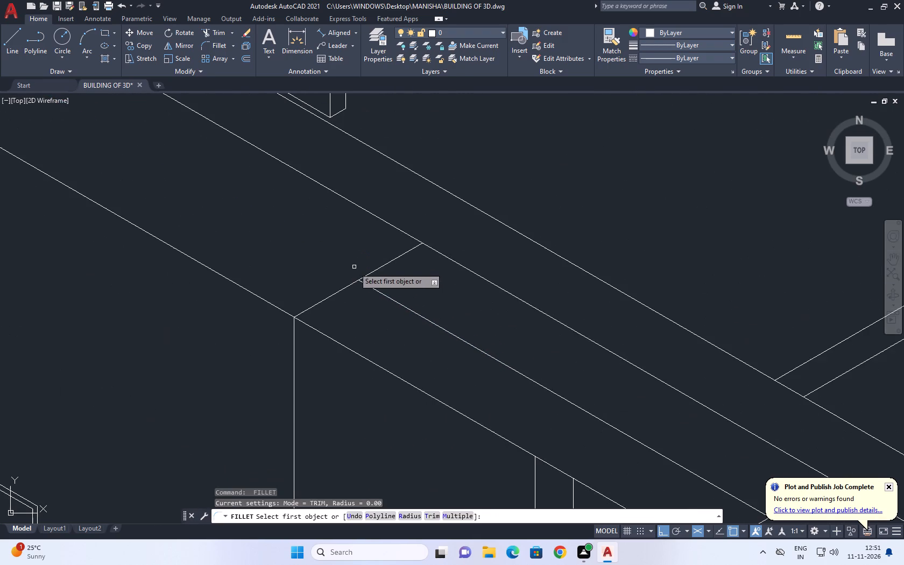
{"action": "left_click", "coordinate": [345, 288]}
{"action": "left_click", "coordinate": [370, 287]}
{"action": "scroll", "coordinate": [378, 288], "scroll_direction": "down", "scroll_amount": 2}
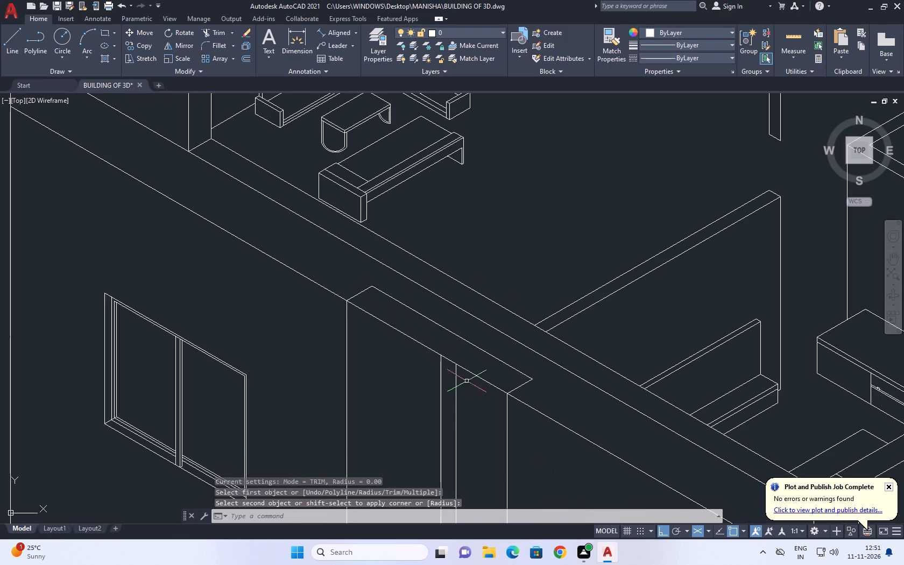
Trim away the ledge's outer edge between the two outermost verticals, including the short piece between the two middle verticals.
{"action": "scroll", "coordinate": [504, 356], "scroll_direction": "up", "scroll_amount": 1}
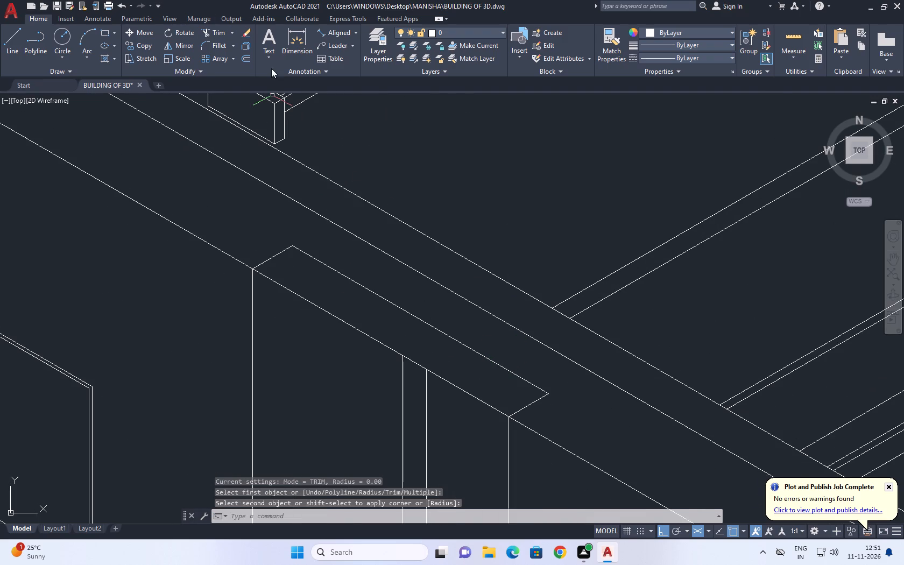
{"action": "left_click", "coordinate": [216, 33]}
{"action": "left_click", "coordinate": [291, 279]}
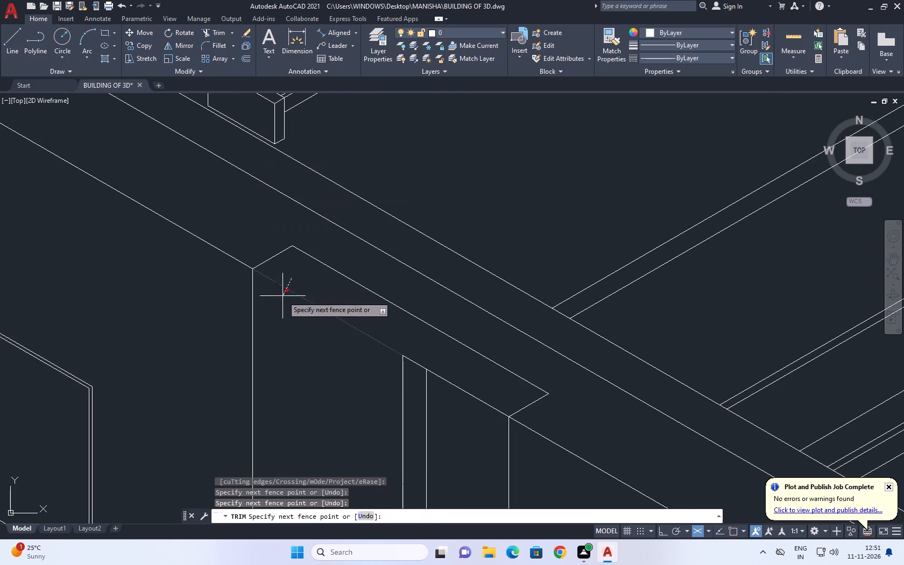
{"action": "left_click", "coordinate": [282, 296]}
{"action": "left_click", "coordinate": [434, 371]}
{"action": "left_click", "coordinate": [435, 378]}
{"action": "left_click", "coordinate": [420, 360]}
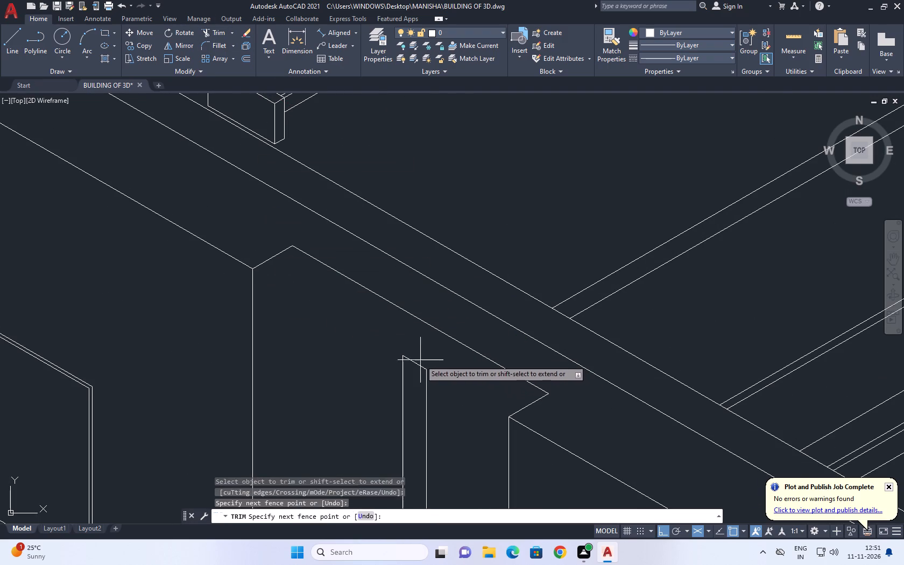
{"action": "left_click", "coordinate": [418, 368]}
{"action": "right_click", "coordinate": [455, 295]}
{"action": "left_click", "coordinate": [482, 309]}
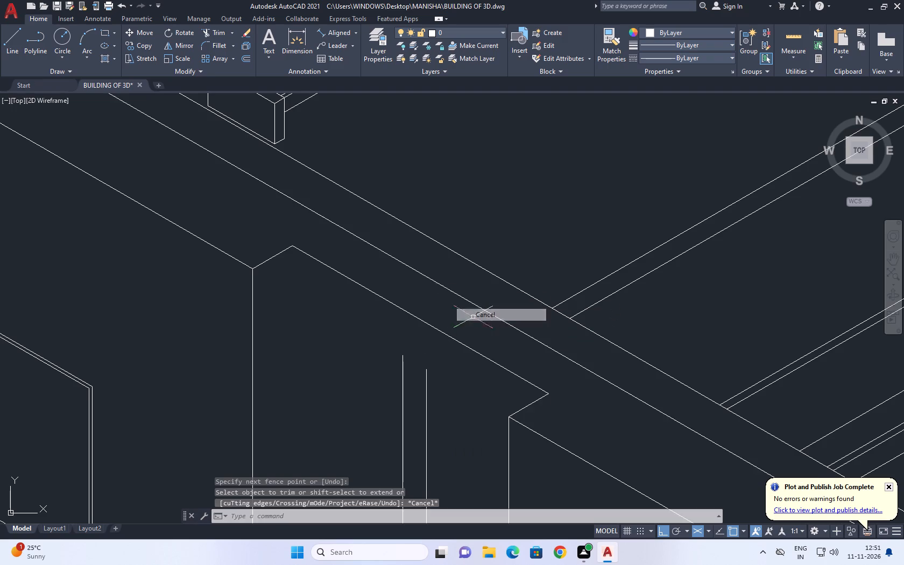
Copy the bottom edge of the wall with two windows upward along the front corner to near the adjoining wall's base strip line.
{"action": "scroll", "coordinate": [422, 307], "scroll_direction": "down", "scroll_amount": 1}
{"action": "middle_click_drag", "start_coordinate": [441, 321], "coordinate": [474, 296]}
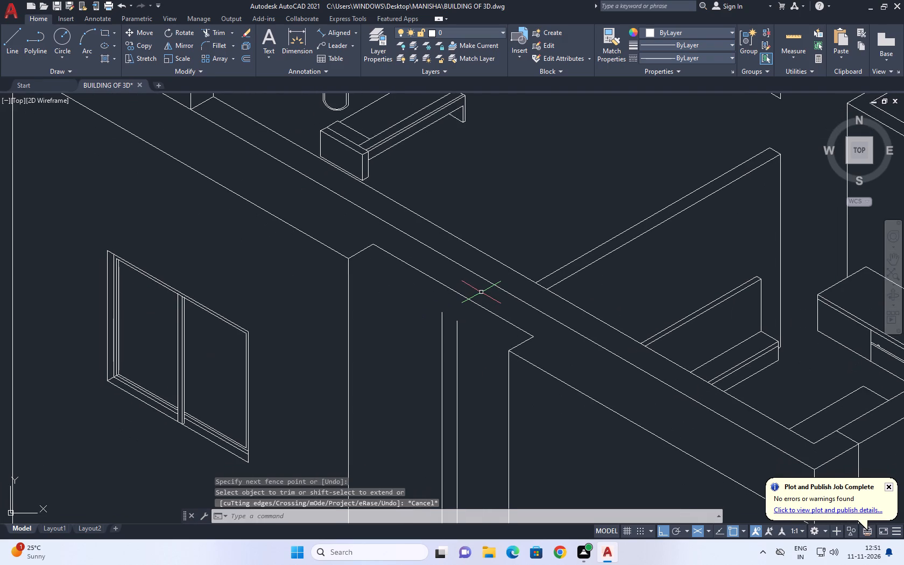
{"action": "middle_click_drag", "start_coordinate": [377, 365], "coordinate": [482, 256]}
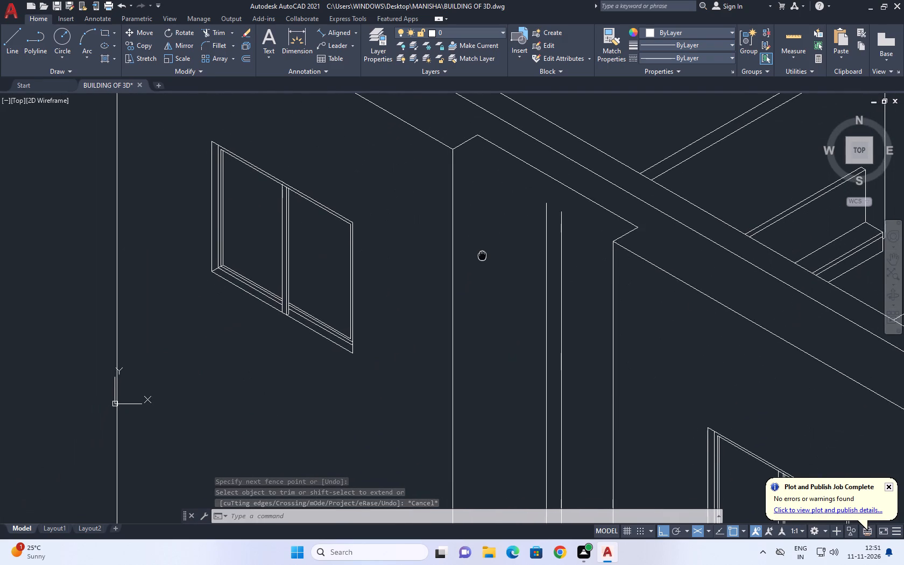
{"action": "middle_click_drag", "start_coordinate": [482, 256], "coordinate": [484, 260]}
{"action": "scroll", "coordinate": [484, 260], "scroll_direction": "down", "scroll_amount": 3}
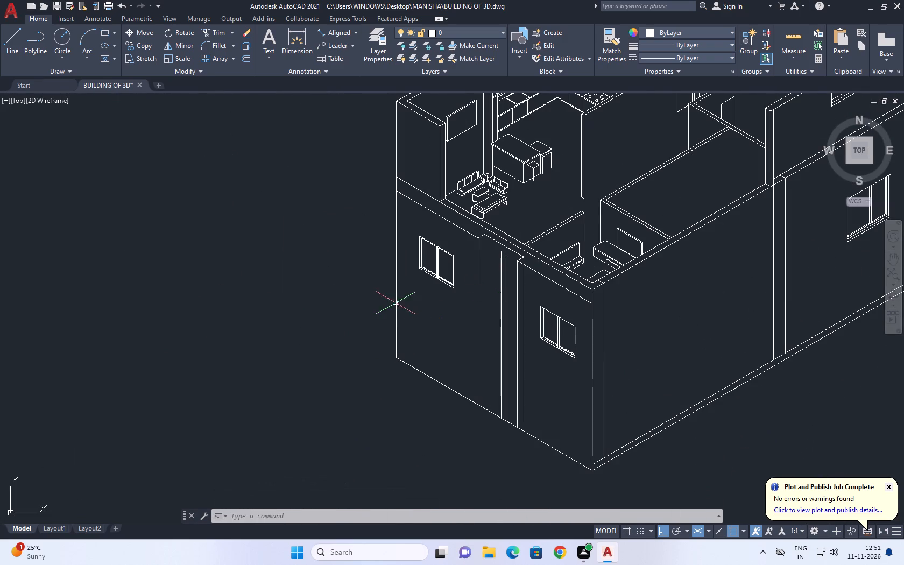
{"action": "left_click", "coordinate": [577, 463]}
{"action": "left_click", "coordinate": [141, 45]}
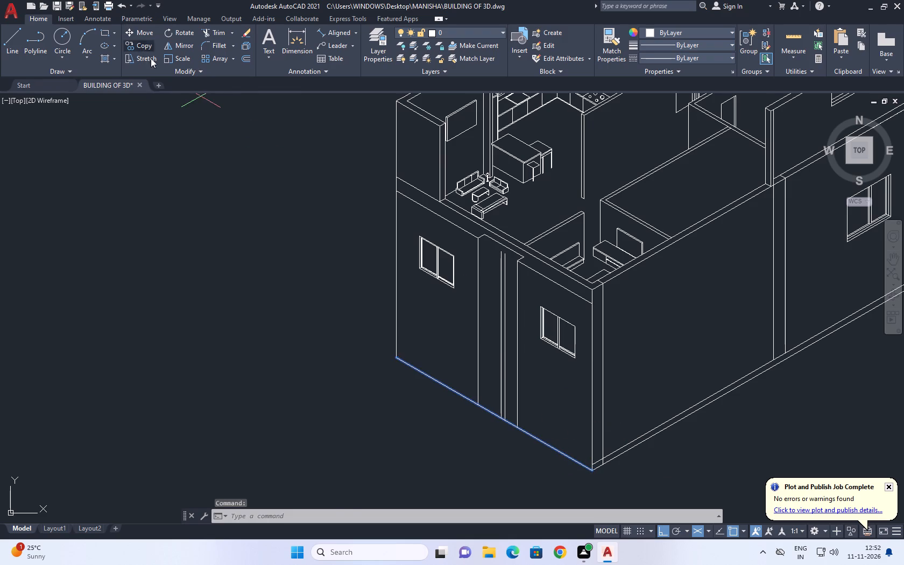
{"action": "scroll", "coordinate": [585, 472], "scroll_direction": "up", "scroll_amount": 4}
{"action": "left_click", "coordinate": [616, 464]}
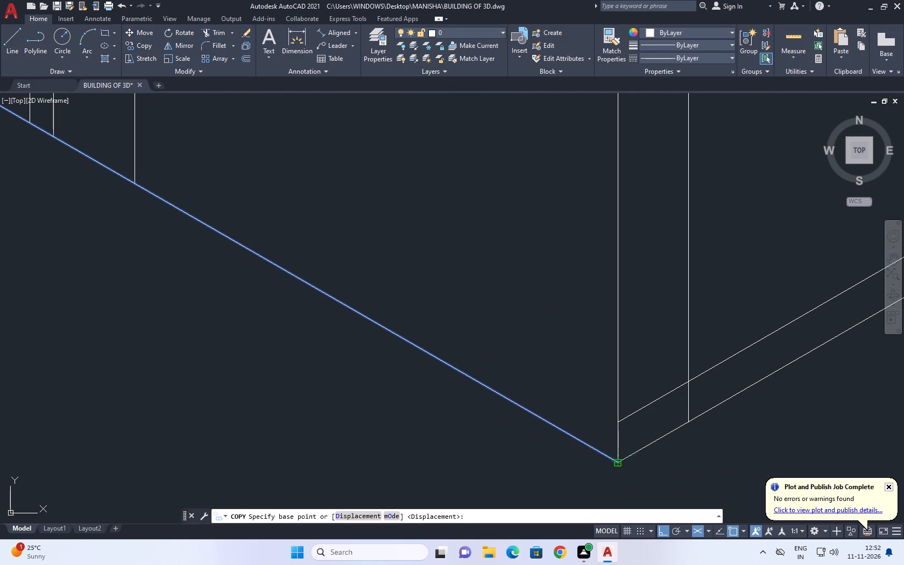
{"action": "left_click", "coordinate": [619, 416]}
{"action": "right_click", "coordinate": [628, 310]}
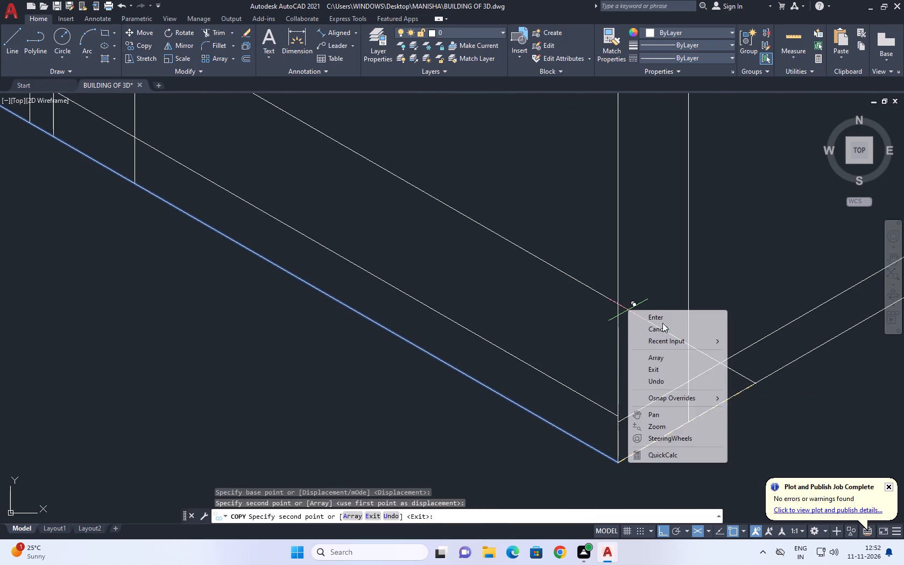
{"action": "left_click", "coordinate": [664, 324]}
Move the copied base line down so it meets the adjoining wall's base strip line exactly at the front corner.
{"action": "left_click", "coordinate": [594, 395]}
{"action": "left_click", "coordinate": [578, 414]}
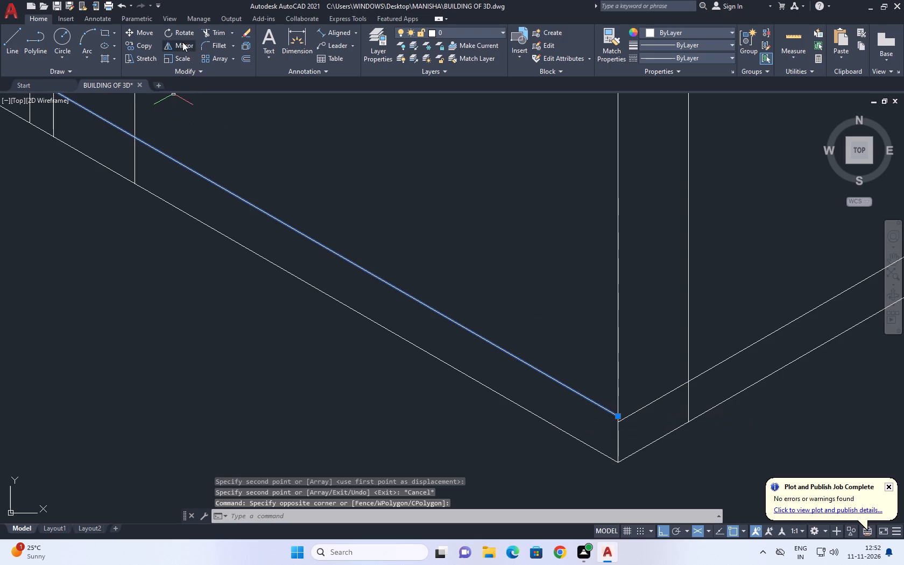
{"action": "left_click", "coordinate": [143, 31]}
{"action": "scroll", "coordinate": [609, 420], "scroll_direction": "up", "scroll_amount": 2}
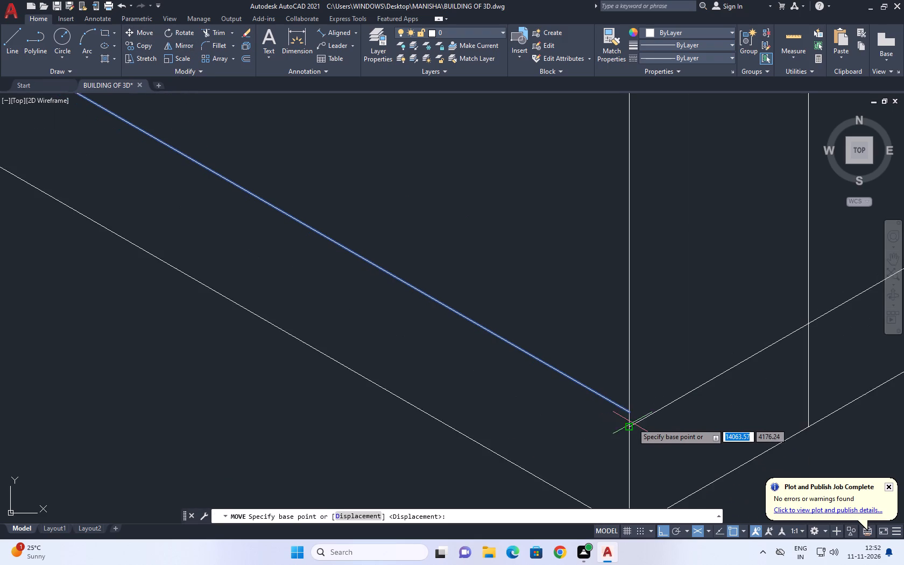
{"action": "scroll", "coordinate": [632, 423], "scroll_direction": "up", "scroll_amount": 1}
{"action": "left_click", "coordinate": [625, 404]}
{"action": "left_click", "coordinate": [626, 428]}
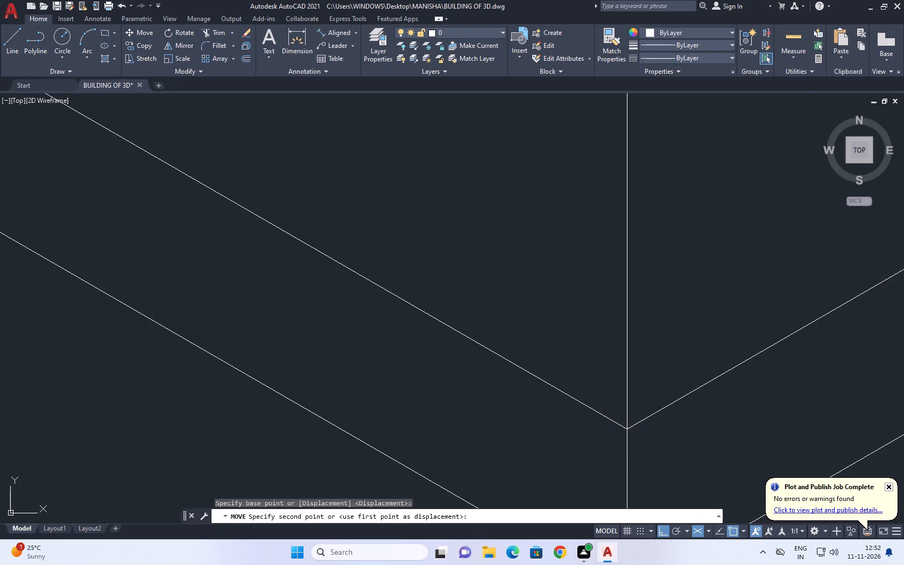
Trim the four vertical strip lines below the new base line, between it and the wall's bottom edge.
{"action": "scroll", "coordinate": [677, 423], "scroll_direction": "down", "scroll_amount": 5}
{"action": "scroll", "coordinate": [491, 333], "scroll_direction": "down", "scroll_amount": 3}
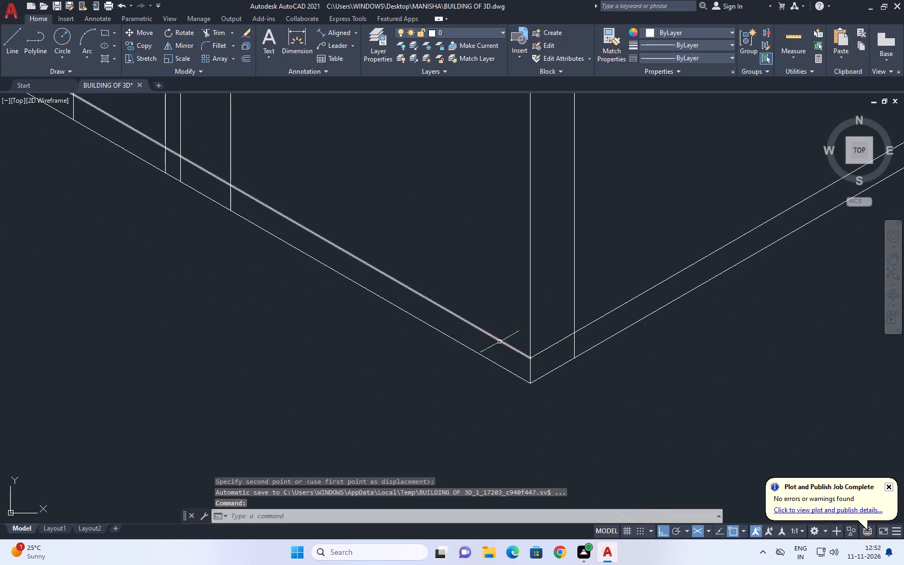
{"action": "middle_click_drag", "start_coordinate": [320, 218], "coordinate": [439, 348]}
{"action": "left_click", "coordinate": [210, 31]}
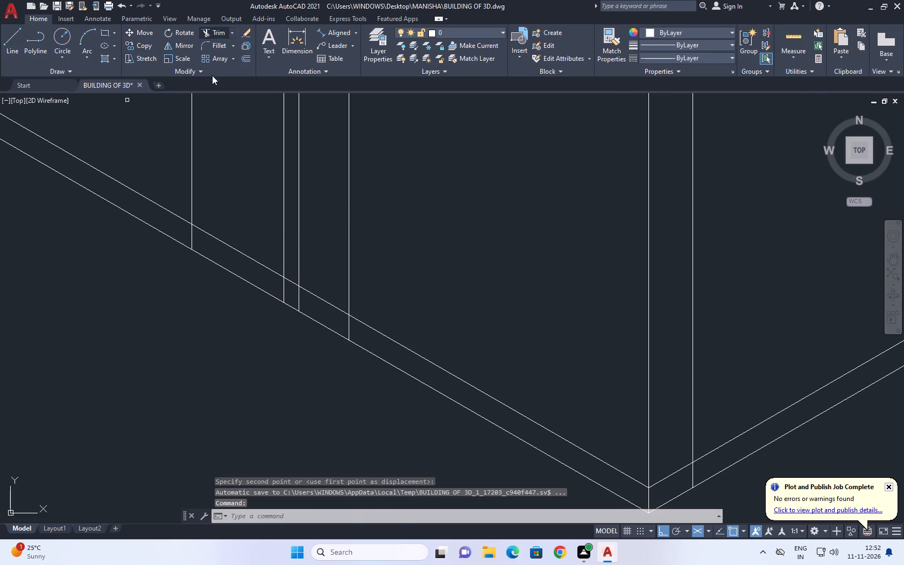
{"action": "left_click", "coordinate": [157, 213]}
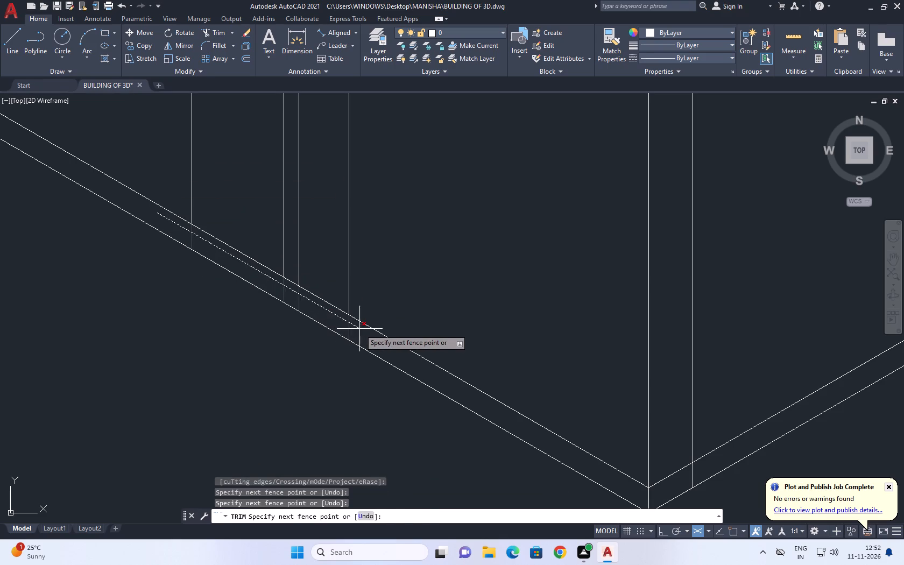
{"action": "left_click", "coordinate": [361, 329]}
{"action": "right_click", "coordinate": [378, 259]}
{"action": "left_click_drag", "start_coordinate": [397, 274], "coordinate": [409, 292]}
{"action": "scroll", "coordinate": [411, 273], "scroll_direction": "down", "scroll_amount": 7}
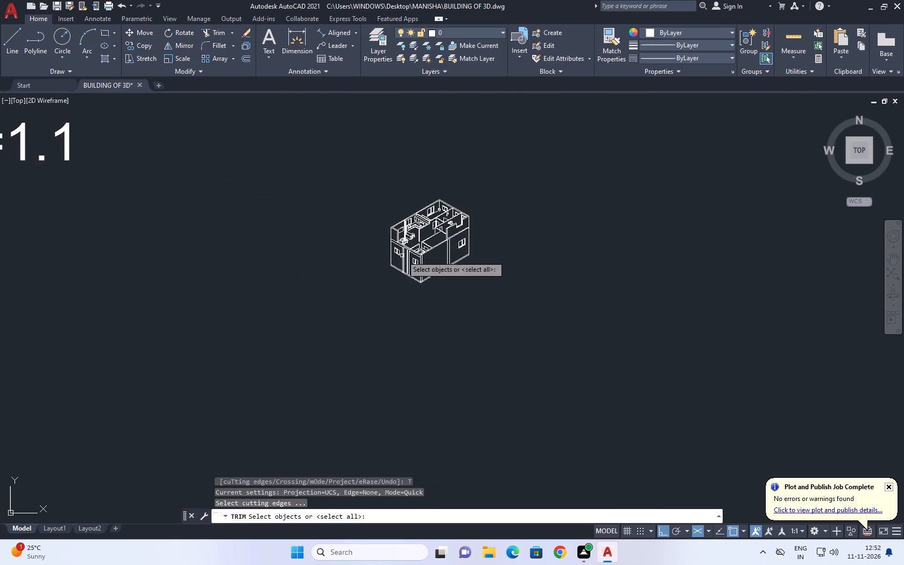
{"action": "middle_click_drag", "start_coordinate": [408, 283], "coordinate": [418, 314]}
{"action": "right_click", "coordinate": [555, 277]}
{"action": "right_click", "coordinate": [573, 259]}
{"action": "left_click", "coordinate": [597, 275]}
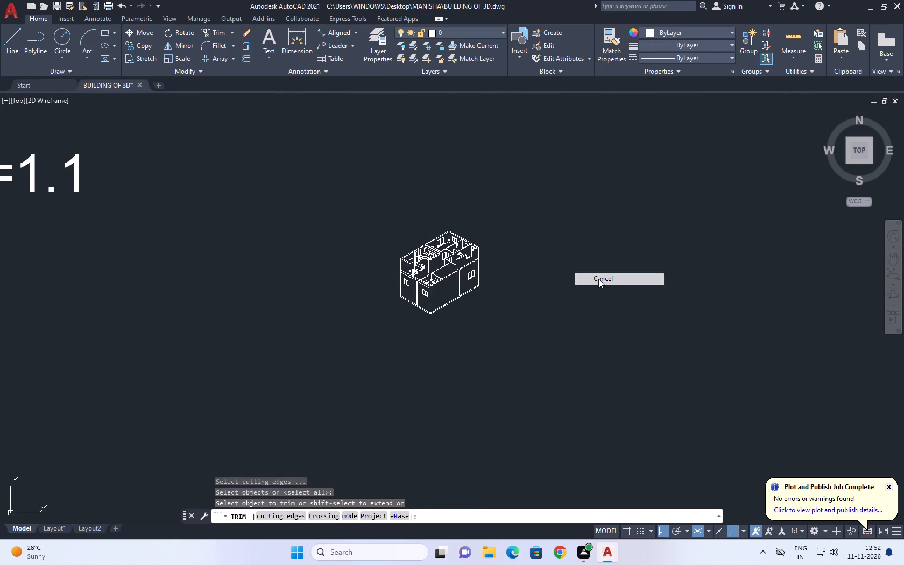
Draw a line along the base line between the feet of the two outermost verticals of the recess.
{"action": "scroll", "coordinate": [407, 306], "scroll_direction": "up", "scroll_amount": 5}
{"action": "middle_click_drag", "start_coordinate": [460, 337], "coordinate": [485, 381]}
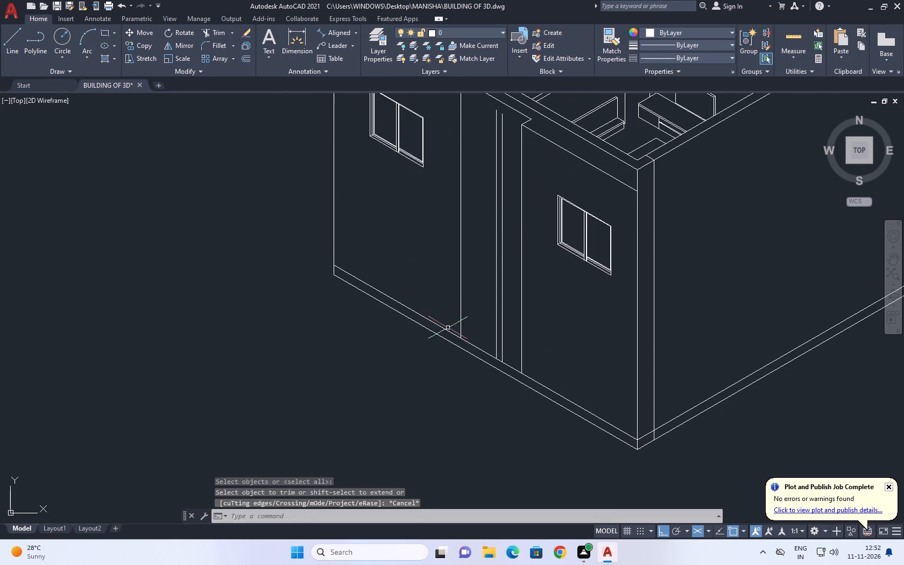
{"action": "left_click_drag", "start_coordinate": [428, 302], "coordinate": [446, 330]}
{"action": "left_click", "coordinate": [558, 432]}
{"action": "middle_click_drag", "start_coordinate": [477, 271], "coordinate": [511, 370]}
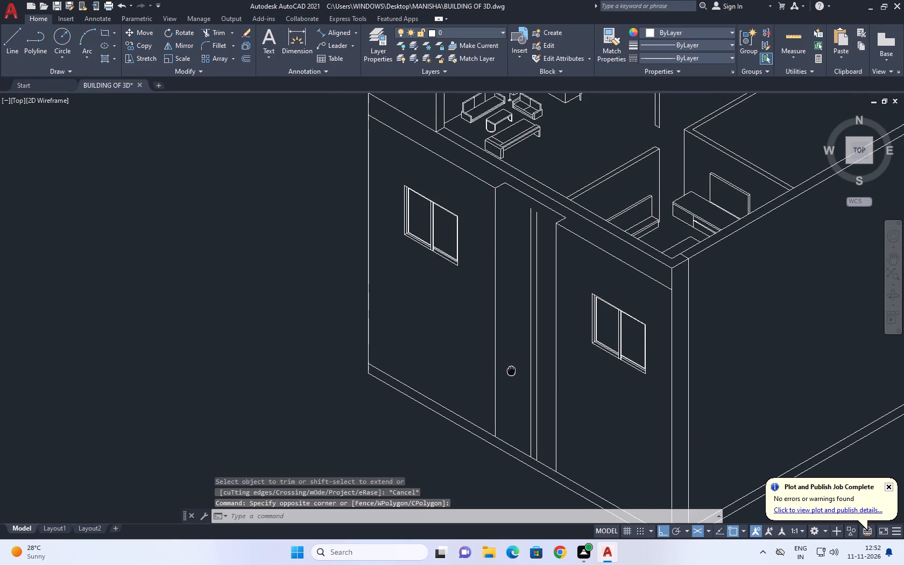
{"action": "middle_click_drag", "start_coordinate": [511, 370], "coordinate": [515, 372]}
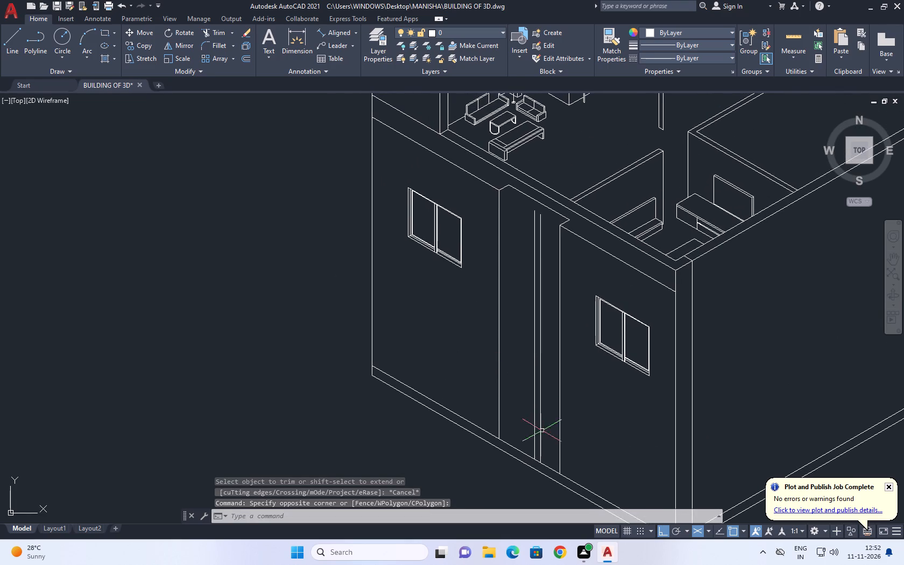
{"action": "middle_click_drag", "start_coordinate": [524, 423], "coordinate": [571, 348]}
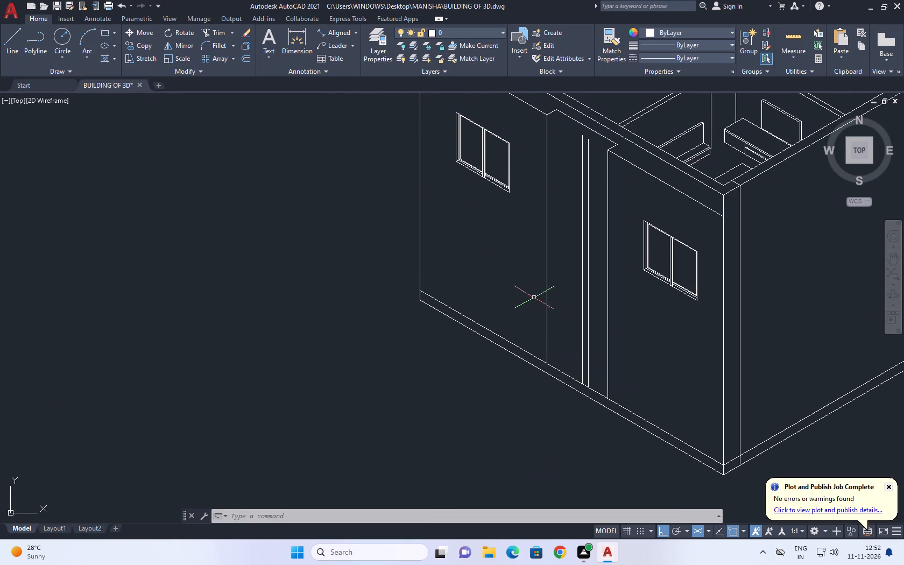
{"action": "left_click", "coordinate": [13, 46]}
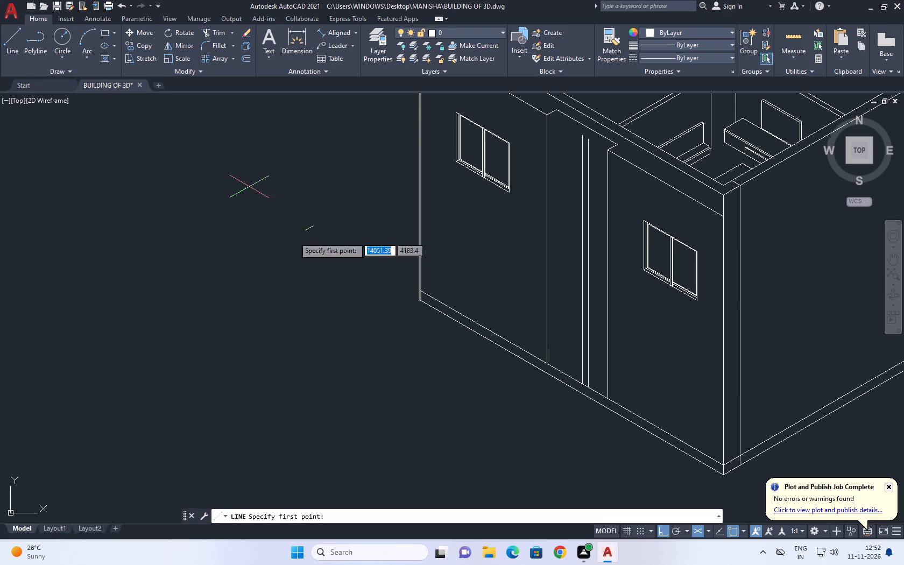
{"action": "scroll", "coordinate": [536, 359], "scroll_direction": "up", "scroll_amount": 1}
{"action": "left_click", "coordinate": [554, 368]}
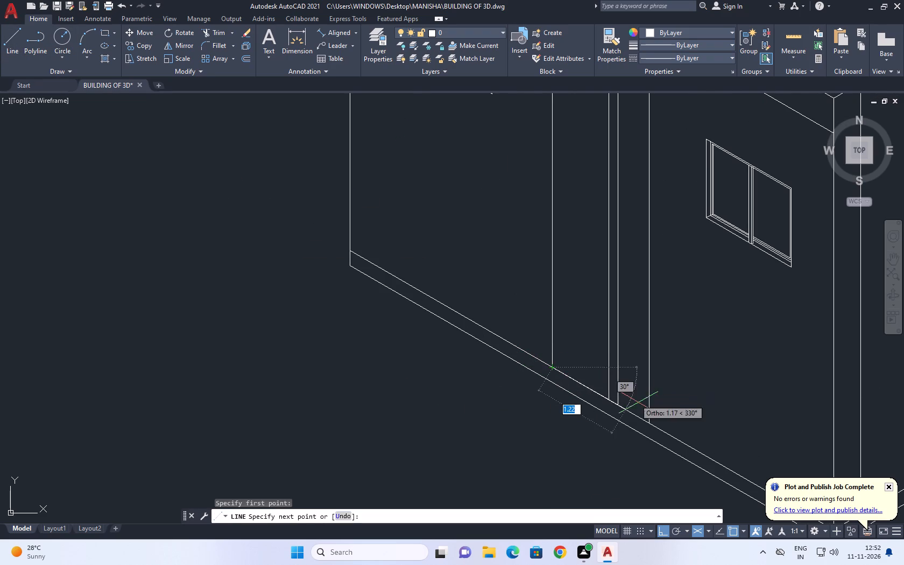
{"action": "left_click", "coordinate": [647, 423]}
{"action": "right_click", "coordinate": [693, 368]}
{"action": "left_click", "coordinate": [712, 380]}
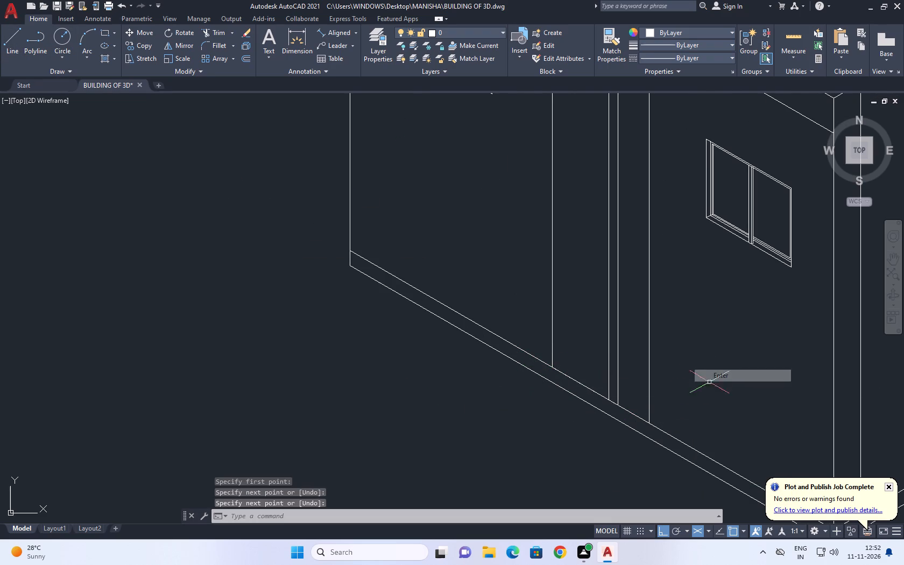
Copy the line between the feet of the recess's outermost verticals straight up about 3.9 units, partway up the recess.
{"action": "left_click", "coordinate": [631, 413]}
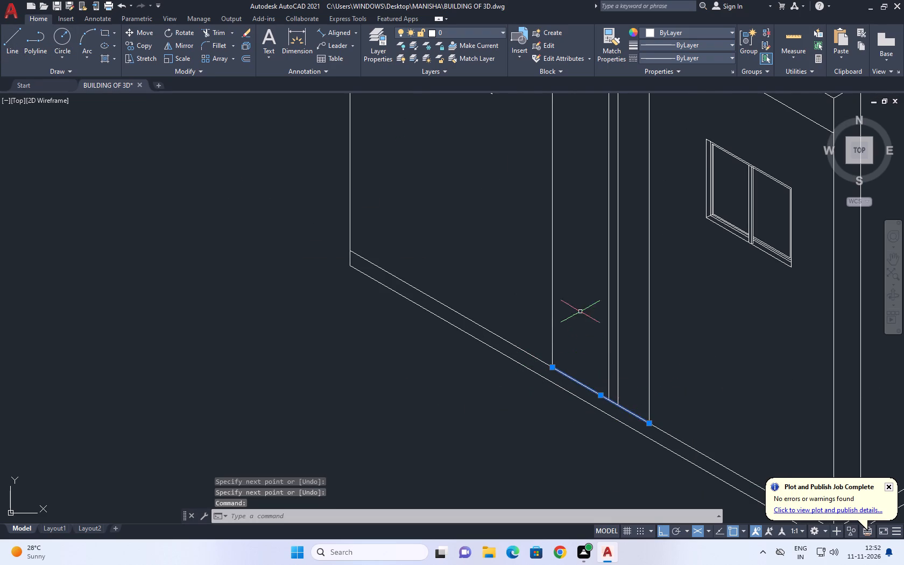
{"action": "middle_click_drag", "start_coordinate": [578, 310], "coordinate": [494, 373]}
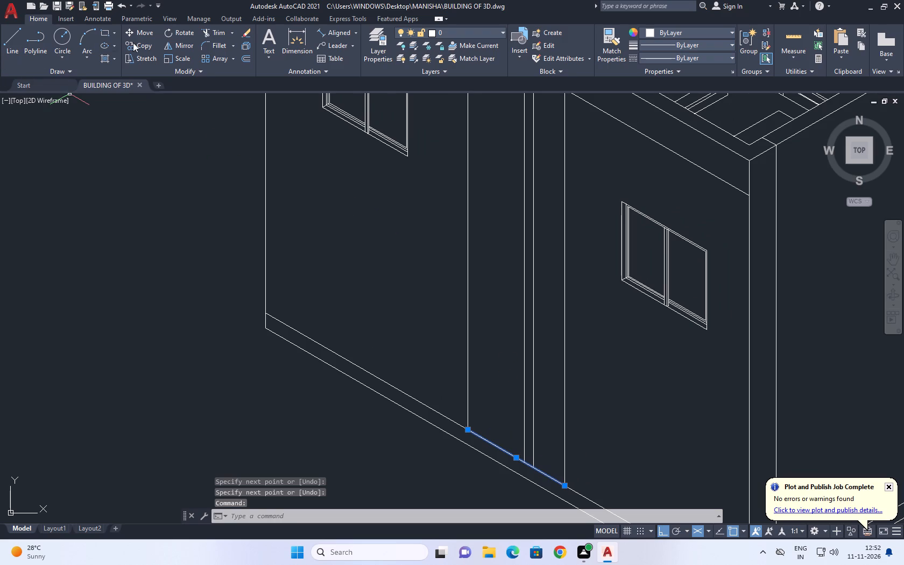
{"action": "left_click", "coordinate": [142, 47]}
{"action": "left_click", "coordinate": [557, 461]}
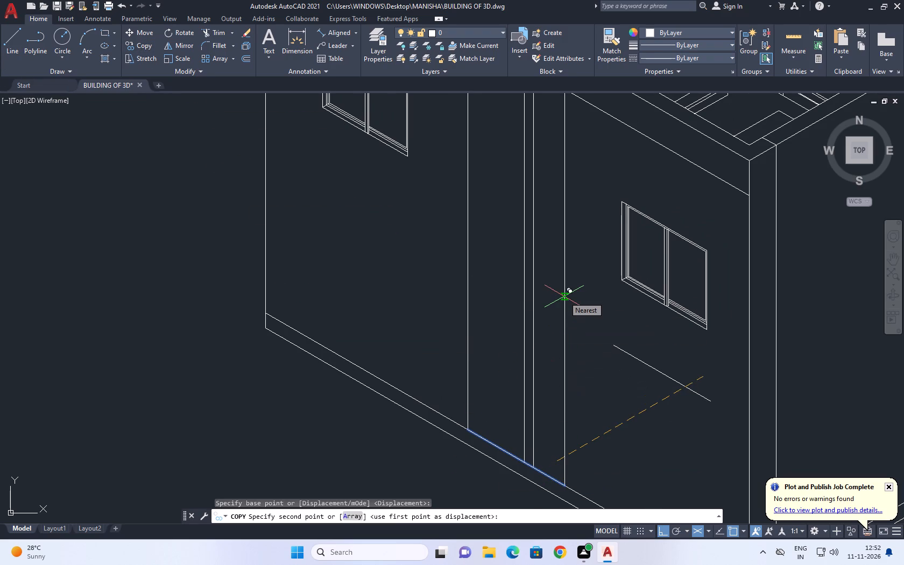
{"action": "key", "text": "F5"}
{"action": "scroll", "coordinate": [548, 252], "scroll_direction": "down", "scroll_amount": 1}
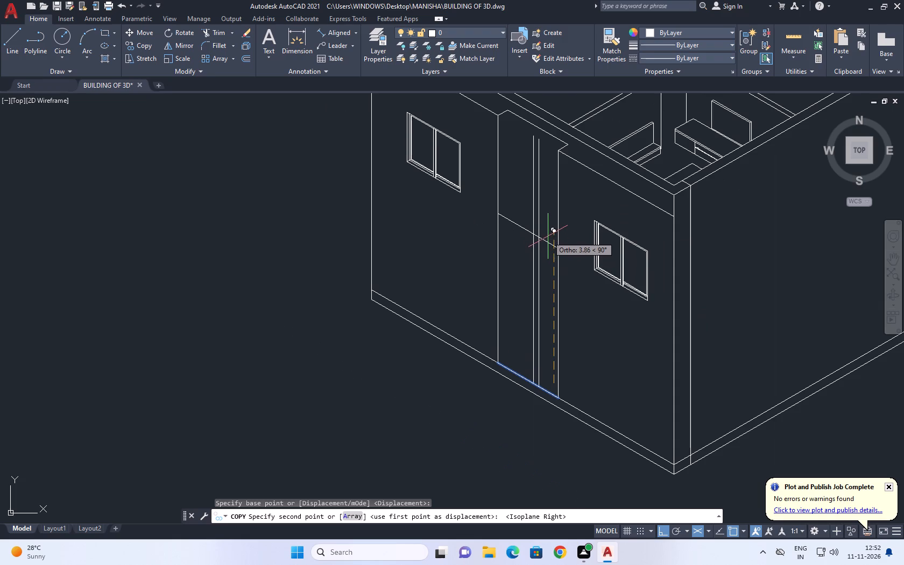
{"action": "left_click", "coordinate": [556, 233]}
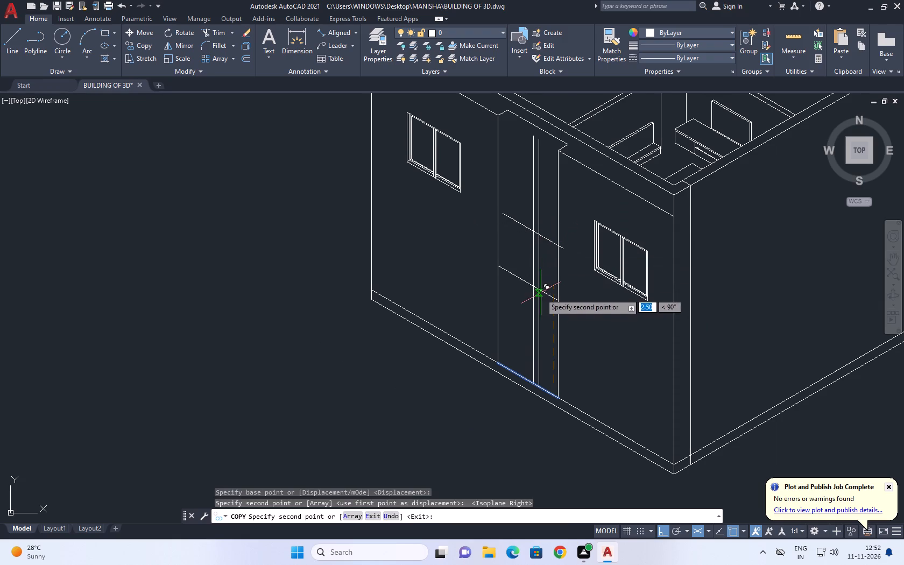
{"action": "key", "text": "Escape"}
Extend the upper end of the copied line to the recess's outer vertical nearest the adjacent window.
{"action": "middle_click_drag", "start_coordinate": [509, 224], "coordinate": [514, 257]}
{"action": "type", "text": "EX"}
{"action": "key", "text": "space"}
{"action": "left_click", "coordinate": [518, 233]}
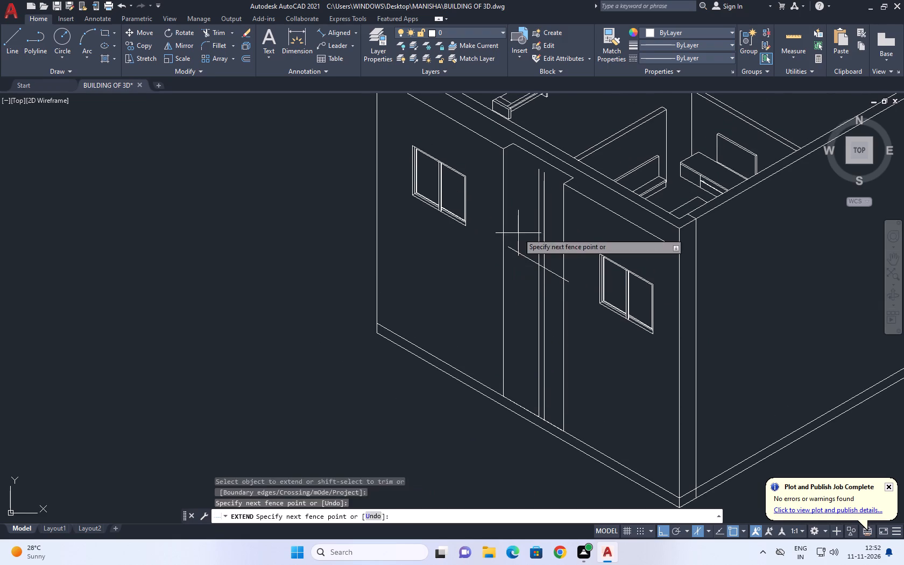
{"action": "left_click", "coordinate": [515, 274]}
{"action": "key", "text": "Escape"}
Trim the two inner verticals above the copied line and the line's overhang beyond the recess's other outer vertical.
{"action": "key", "text": "t"}
{"action": "key", "text": "r"}
{"action": "key", "text": "space"}
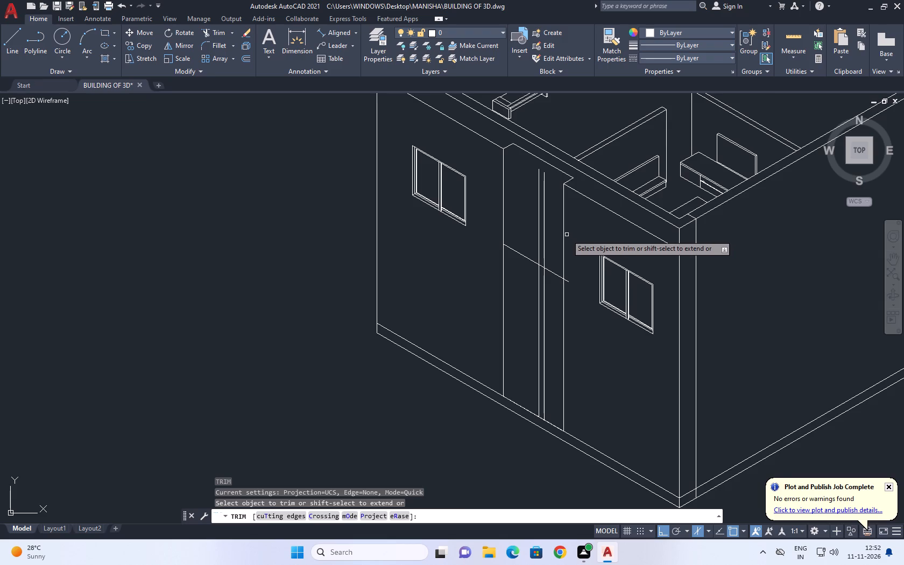
{"action": "scroll", "coordinate": [566, 234], "scroll_direction": "up", "scroll_amount": 2}
{"action": "left_click", "coordinate": [552, 218]}
{"action": "left_click", "coordinate": [486, 185]}
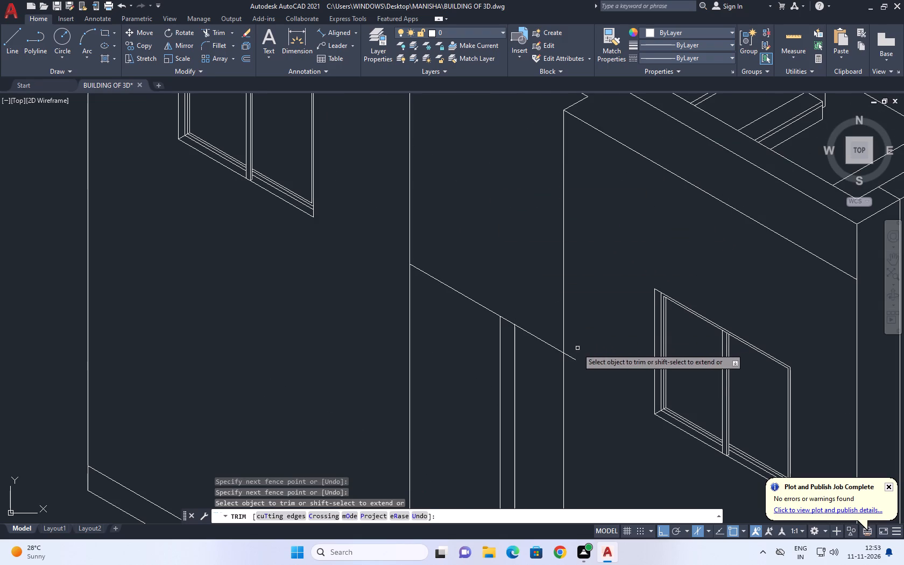
{"action": "left_click", "coordinate": [577, 348]}
{"action": "left_click", "coordinate": [575, 363]}
{"action": "scroll", "coordinate": [572, 303], "scroll_direction": "down", "scroll_amount": 3}
{"action": "key", "text": "Escape"}
Copy the sloping line across the recess a short distance straight down to form a thin band.
{"action": "middle_click_drag", "start_coordinate": [537, 357], "coordinate": [538, 372]}
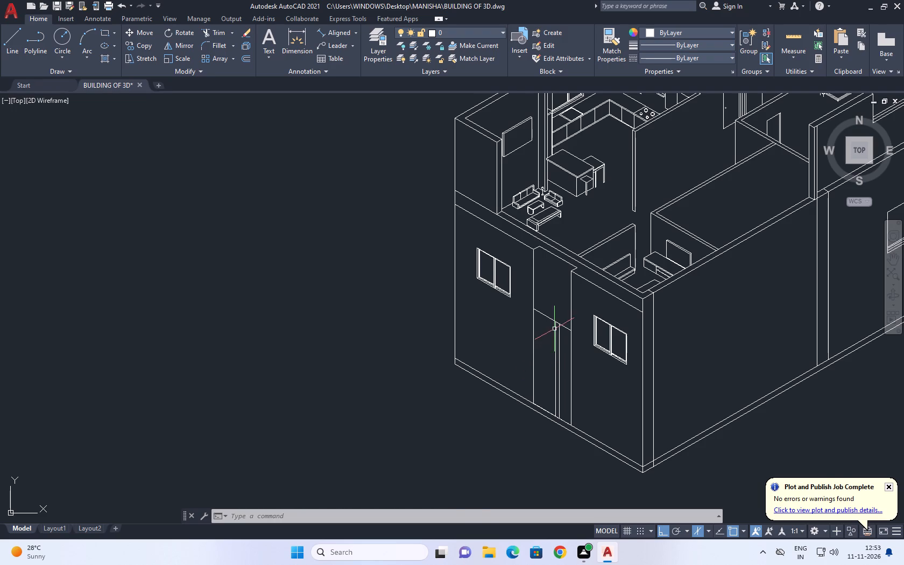
{"action": "scroll", "coordinate": [554, 328], "scroll_direction": "up", "scroll_amount": 2}
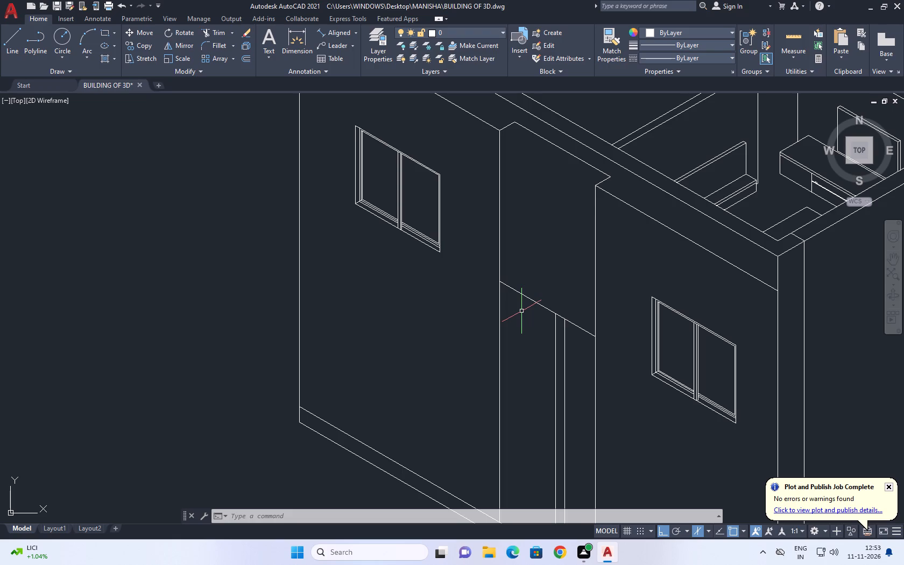
{"action": "left_click", "coordinate": [525, 295]}
{"action": "middle_click_drag", "start_coordinate": [538, 303], "coordinate": [543, 346]}
{"action": "type", "text": "CO"}
{"action": "key", "text": "space"}
{"action": "scroll", "coordinate": [580, 380], "scroll_direction": "up", "scroll_amount": 2}
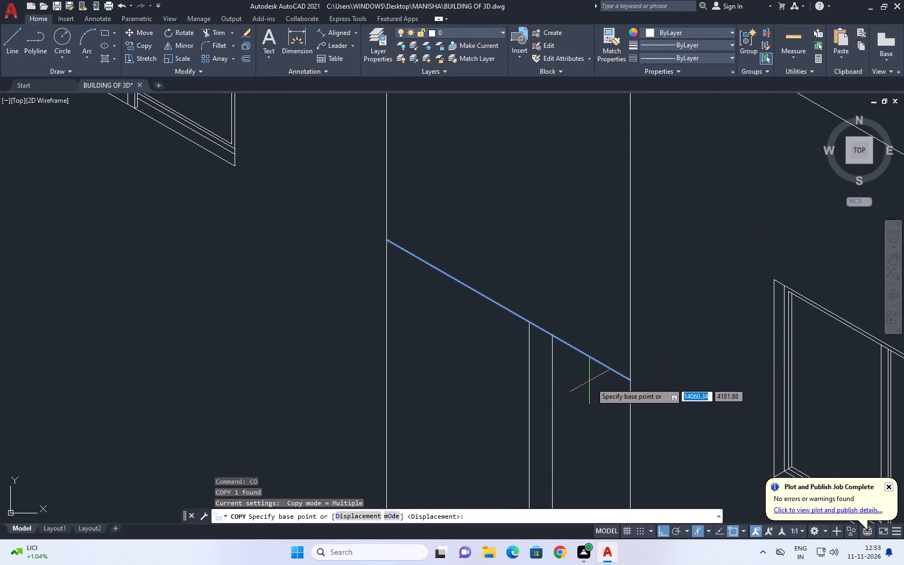
{"action": "left_click", "coordinate": [631, 382]}
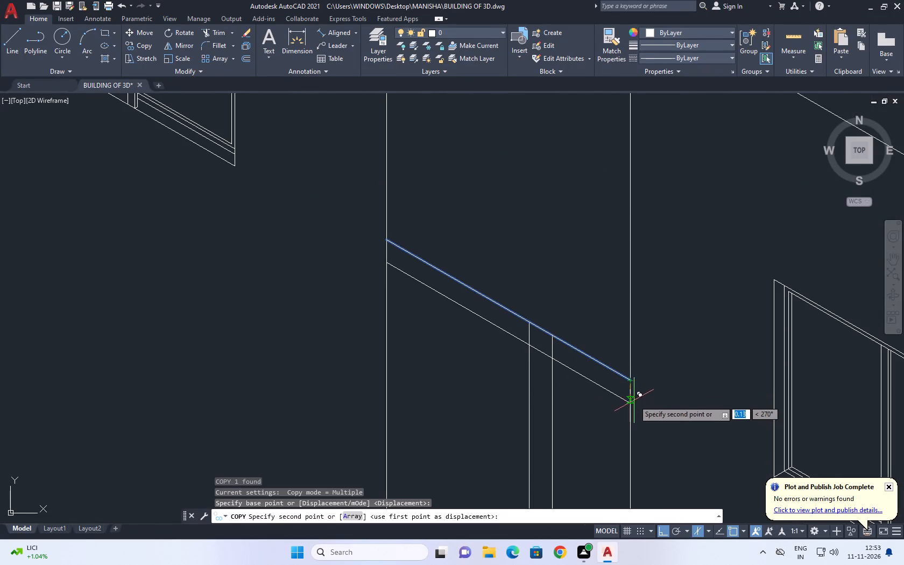
{"action": "left_click", "coordinate": [631, 392]}
{"action": "key", "text": "space"}
Erase the long back edge of the notch at the head of the recess.
{"action": "scroll", "coordinate": [441, 334], "scroll_direction": "down", "scroll_amount": 4}
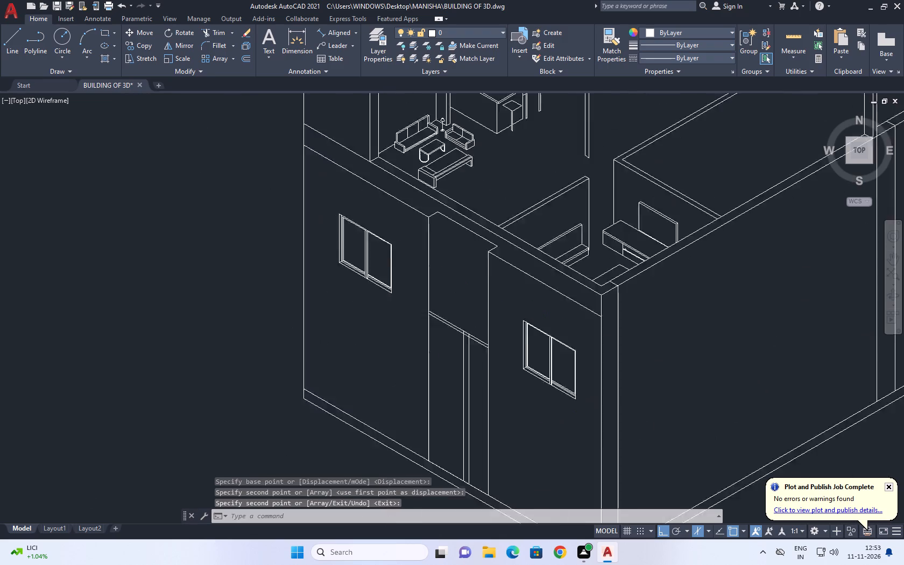
{"action": "middle_click_drag", "start_coordinate": [404, 366], "coordinate": [491, 366]}
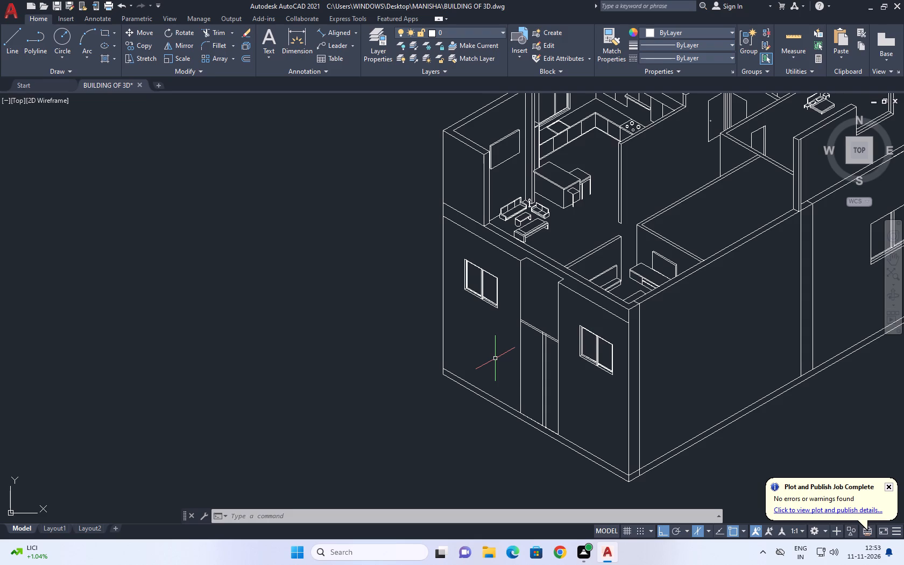
{"action": "scroll", "coordinate": [514, 250], "scroll_direction": "up", "scroll_amount": 2}
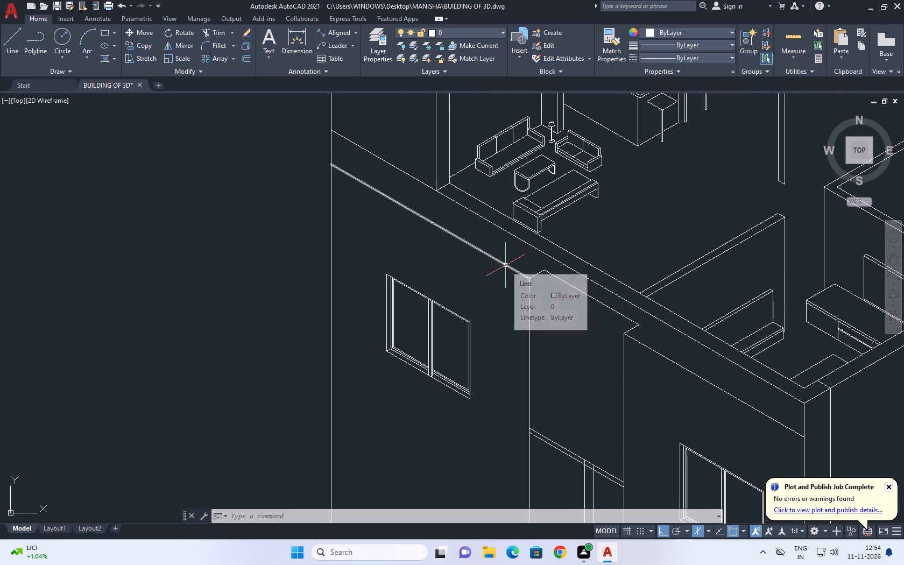
{"action": "middle_click_drag", "start_coordinate": [583, 287], "coordinate": [578, 313]}
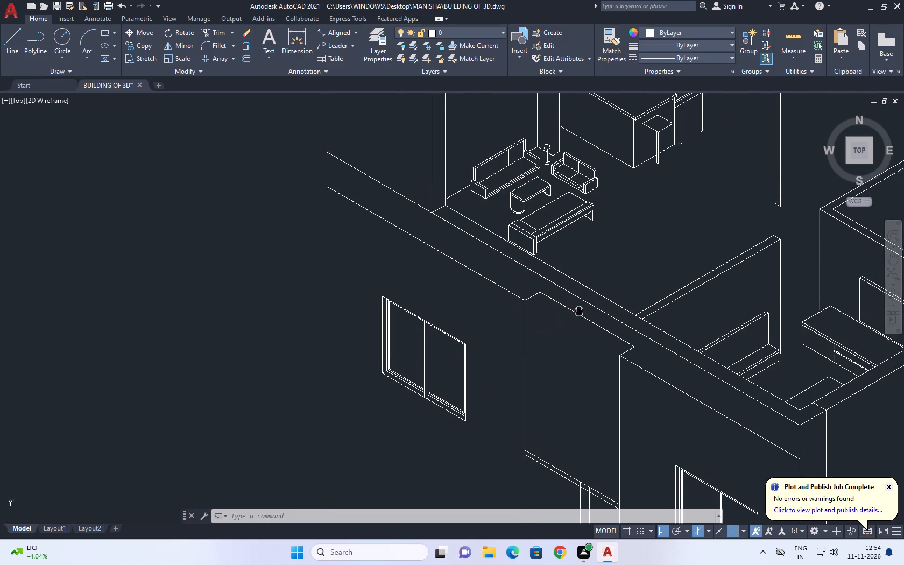
{"action": "middle_click_drag", "start_coordinate": [578, 313], "coordinate": [571, 328]}
{"action": "scroll", "coordinate": [574, 323], "scroll_direction": "down", "scroll_amount": 1}
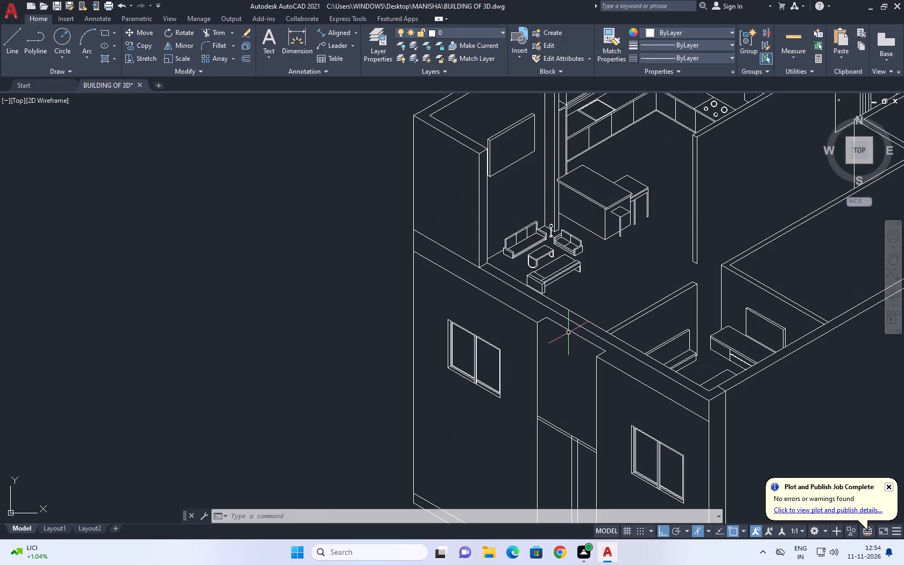
{"action": "scroll", "coordinate": [568, 331], "scroll_direction": "up", "scroll_amount": 1}
{"action": "left_click", "coordinate": [569, 330]}
{"action": "middle_click_drag", "start_coordinate": [577, 335], "coordinate": [567, 351]}
{"action": "scroll", "coordinate": [584, 365], "scroll_direction": "down", "scroll_amount": 2}
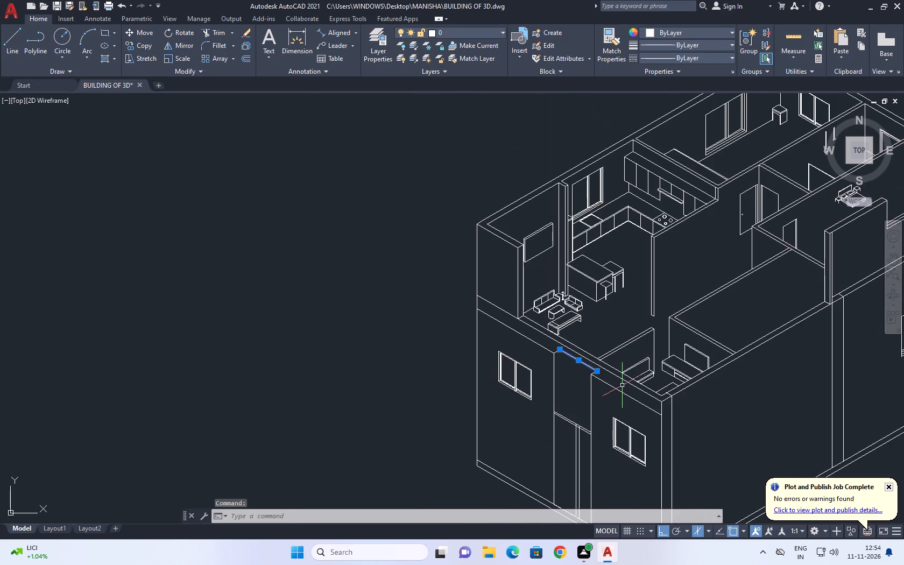
{"action": "middle_click_drag", "start_coordinate": [614, 378], "coordinate": [597, 356]}
{"action": "key", "text": "Escape"}
{"action": "scroll", "coordinate": [575, 340], "scroll_direction": "up", "scroll_amount": 3}
{"action": "left_click", "coordinate": [553, 354]}
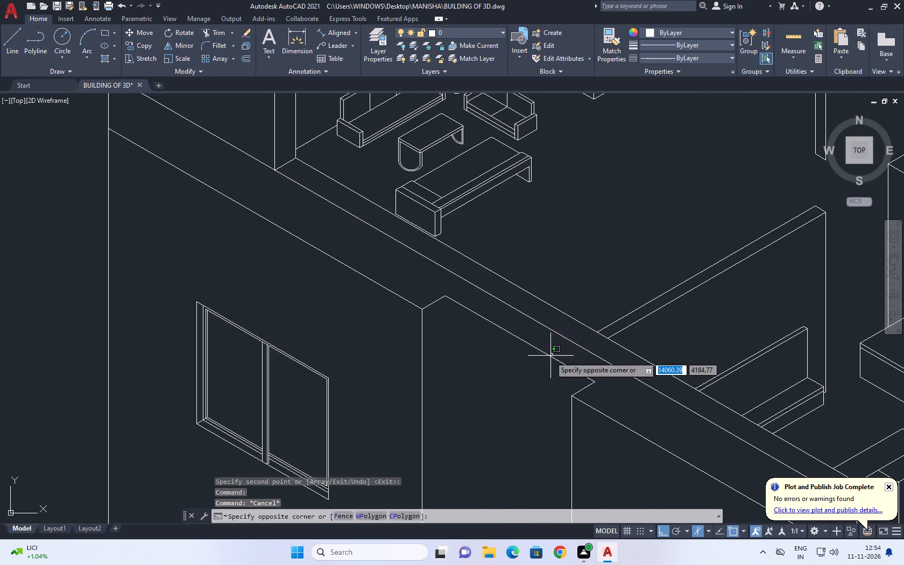
{"action": "left_click", "coordinate": [491, 339]}
{"action": "key", "text": "Delete"}
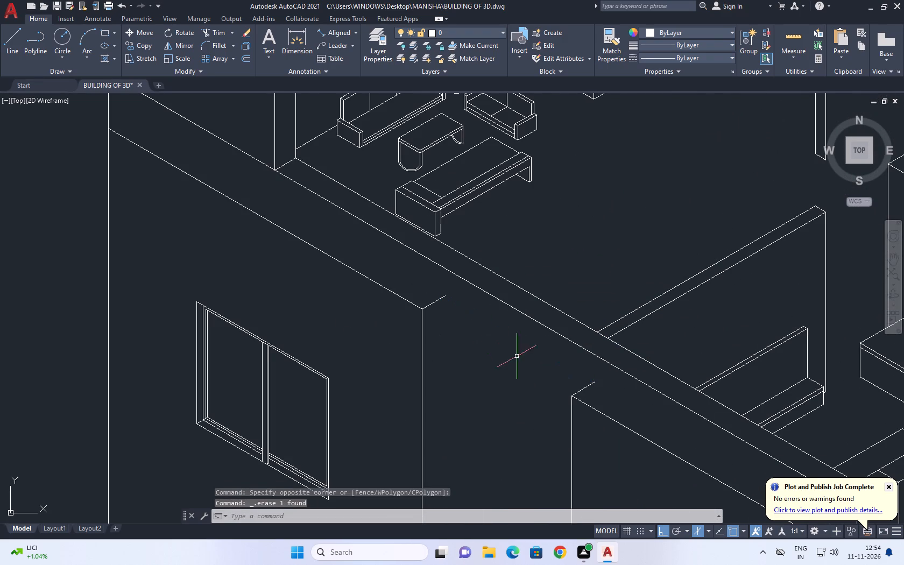
Erase the two short diagonal edges left at the ends of the notch above the recess.
{"action": "middle_click_drag", "start_coordinate": [515, 357], "coordinate": [532, 300]}
{"action": "scroll", "coordinate": [465, 257], "scroll_direction": "up", "scroll_amount": 1}
{"action": "left_click_drag", "start_coordinate": [462, 243], "coordinate": [456, 235]}
{"action": "left_click", "coordinate": [444, 223]}
{"action": "left_click", "coordinate": [700, 379]}
{"action": "left_click", "coordinate": [673, 359]}
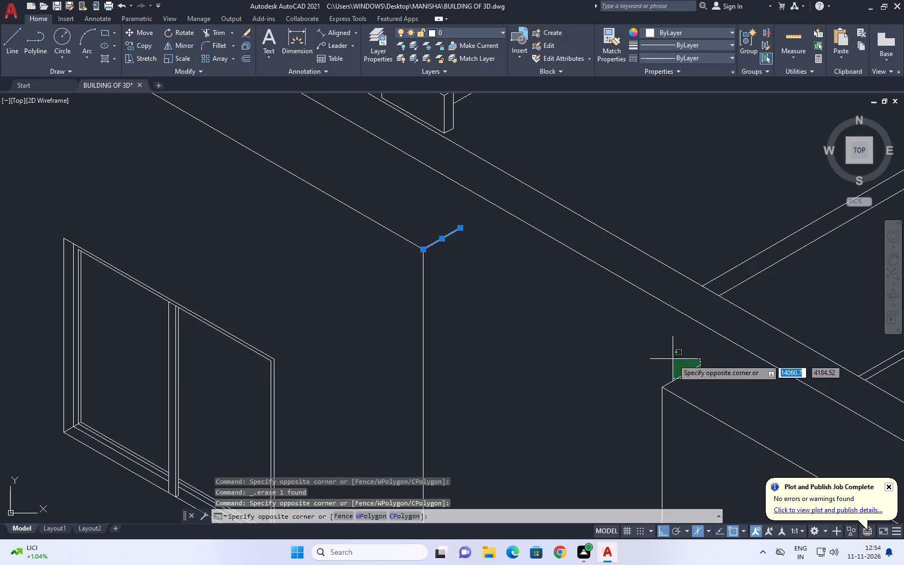
{"action": "key", "text": "Delete"}
Extend the recess's two outer verticals up to the outer top edge of the wall.
{"action": "middle_click_drag", "start_coordinate": [557, 366], "coordinate": [576, 391]}
{"action": "key", "text": "e"}
{"action": "type", "text": "X"}
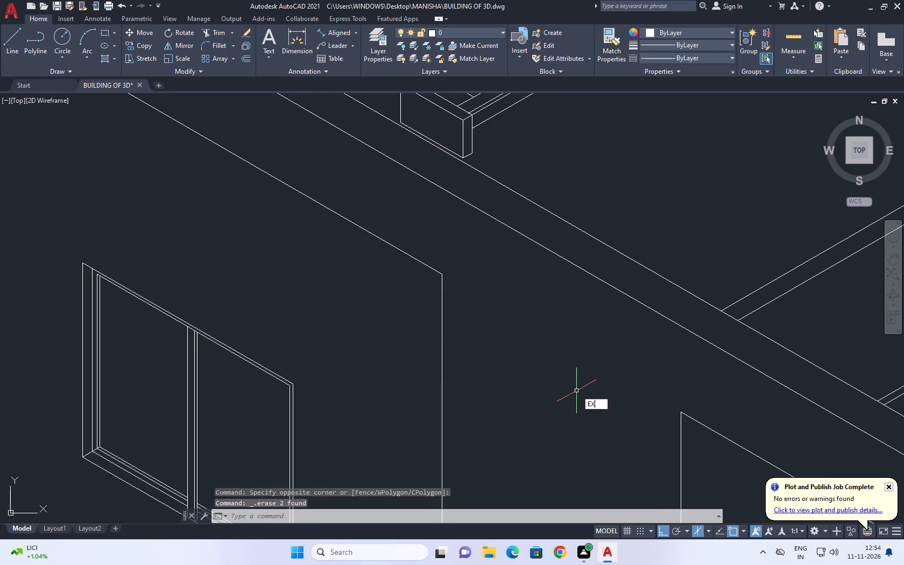
{"action": "key", "text": "space"}
{"action": "scroll", "coordinate": [576, 382], "scroll_direction": "down", "scroll_amount": 2}
{"action": "left_click", "coordinate": [624, 435]}
{"action": "left_click", "coordinate": [486, 368]}
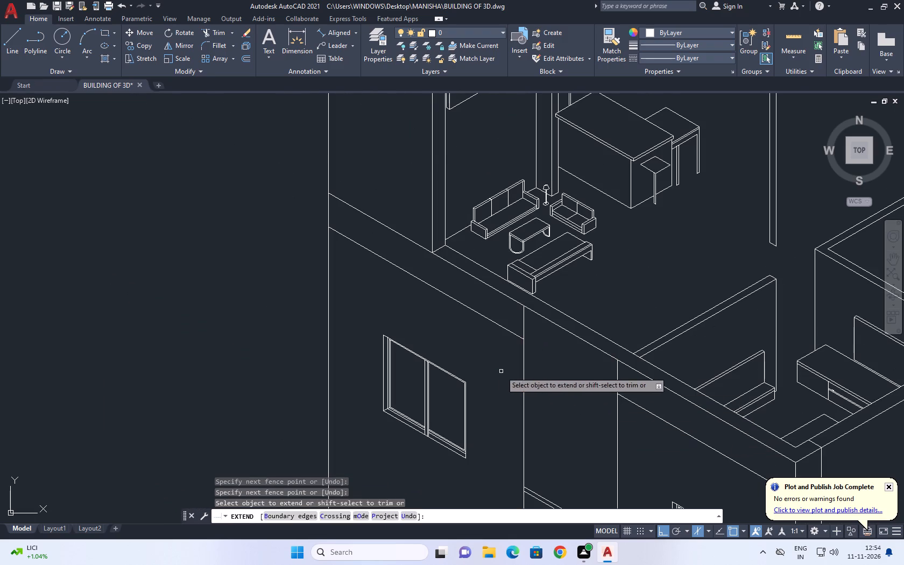
{"action": "key", "text": "Escape"}
Draw a line across the wall top from the upper end of the recess vertical near the sofas, just past the inner edge.
{"action": "scroll", "coordinate": [582, 362], "scroll_direction": "down", "scroll_amount": 1}
{"action": "middle_click_drag", "start_coordinate": [587, 344], "coordinate": [573, 354]}
{"action": "middle_click_drag", "start_coordinate": [534, 345], "coordinate": [514, 350]}
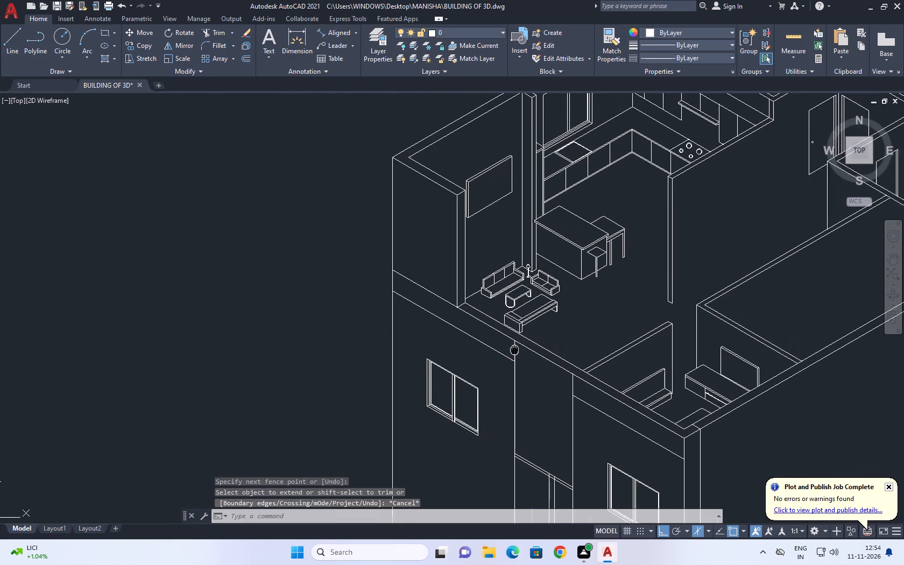
{"action": "middle_click_drag", "start_coordinate": [514, 350], "coordinate": [505, 350]}
{"action": "key", "text": "l"}
{"action": "key", "text": "space"}
{"action": "scroll", "coordinate": [511, 346], "scroll_direction": "up", "scroll_amount": 3}
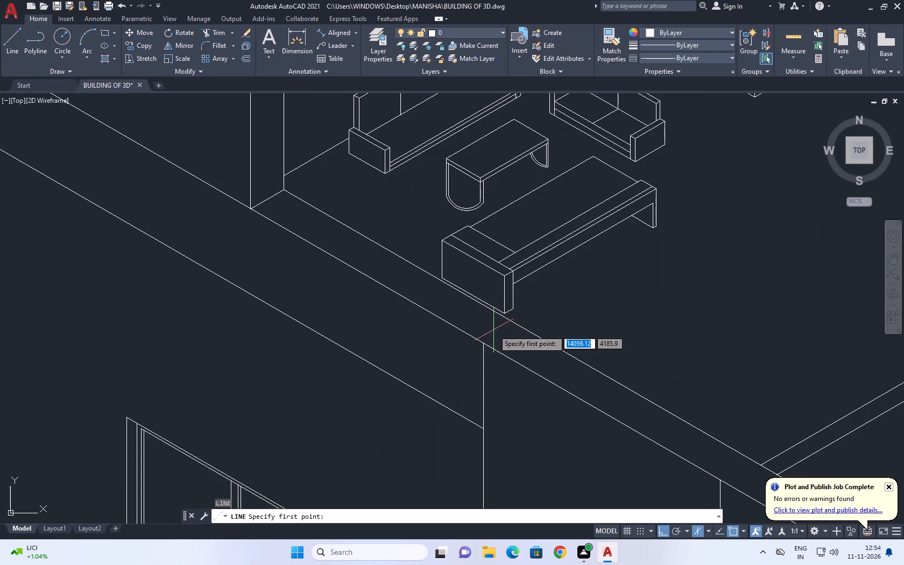
{"action": "scroll", "coordinate": [487, 336], "scroll_direction": "up", "scroll_amount": 1}
{"action": "left_click", "coordinate": [481, 349]}
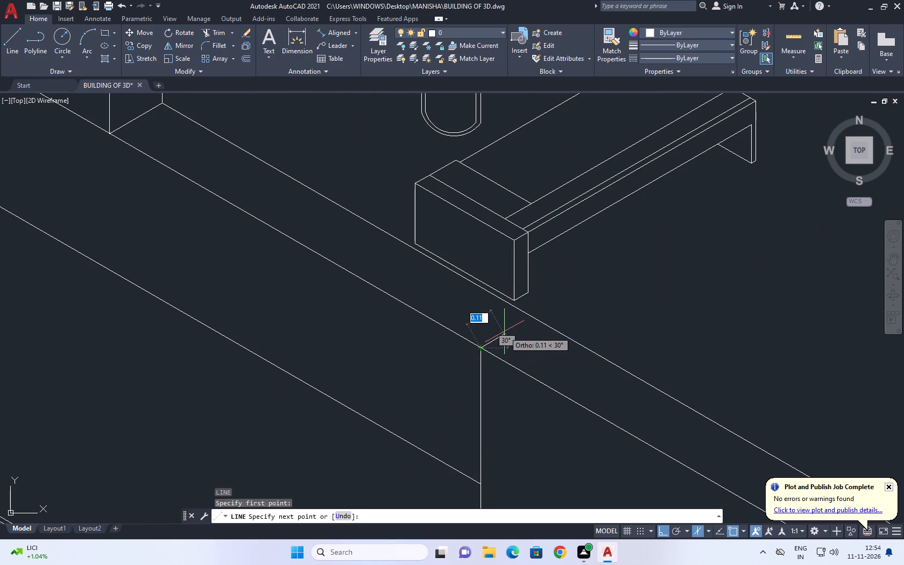
{"action": "scroll", "coordinate": [537, 314], "scroll_direction": "up", "scroll_amount": 1}
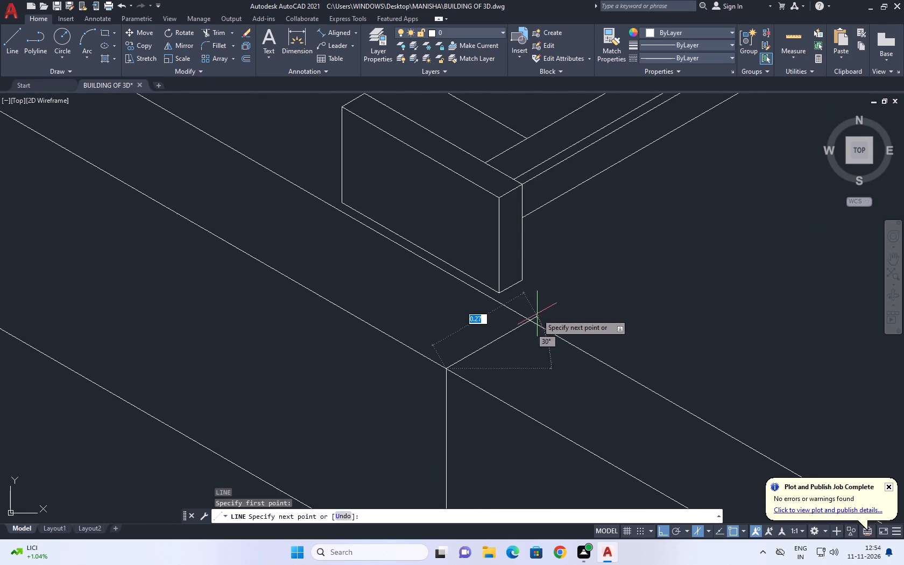
{"action": "left_click", "coordinate": [555, 308]}
{"action": "key", "text": "space"}
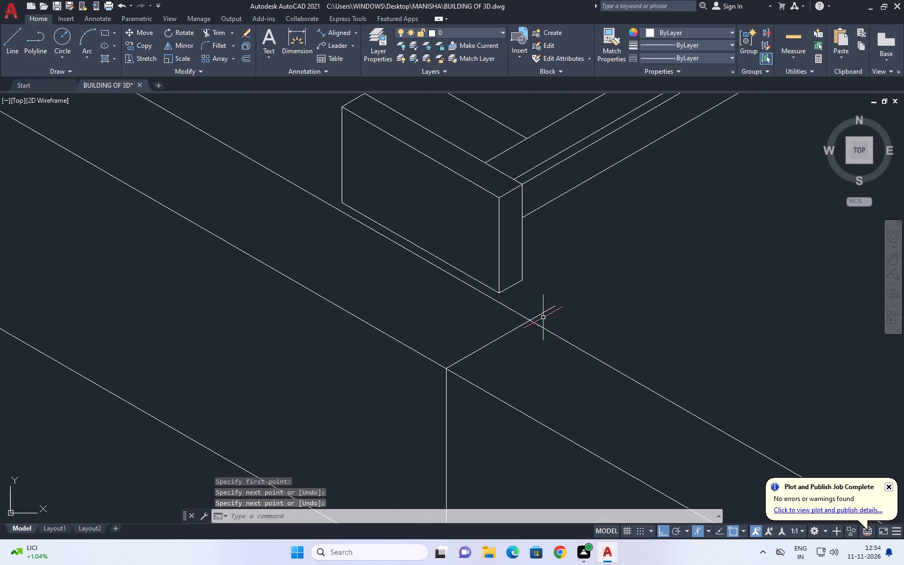
Shorten the new cross line so it ends on the inner edge of the wall top, about 0.25 units long.
{"action": "left_click", "coordinate": [565, 315]}
{"action": "left_click", "coordinate": [543, 291]}
{"action": "left_click", "coordinate": [554, 306]}
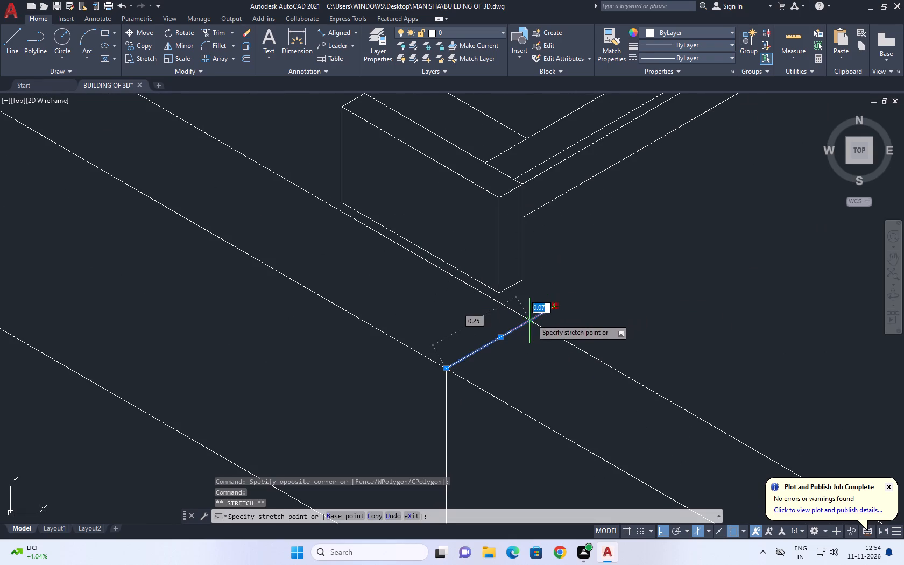
{"action": "left_click", "coordinate": [530, 319]}
{"action": "key", "text": "Escape"}
Draw a line along the wall top from the midpoint of the cross line to just past the recess's other outer vertical.
{"action": "middle_click_drag", "start_coordinate": [670, 337], "coordinate": [516, 244]}
{"action": "type", "text": "L"}
{"action": "key", "text": "space"}
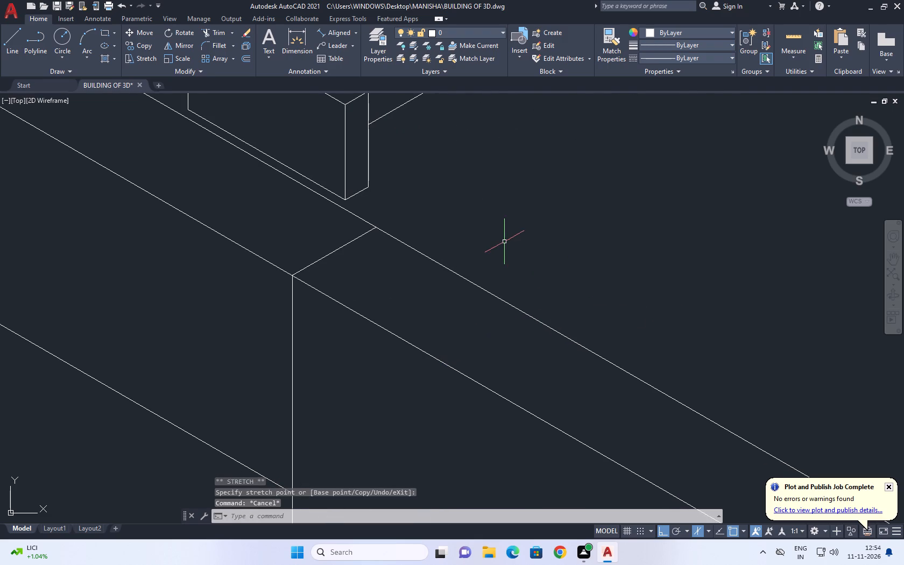
{"action": "left_click", "coordinate": [331, 250]}
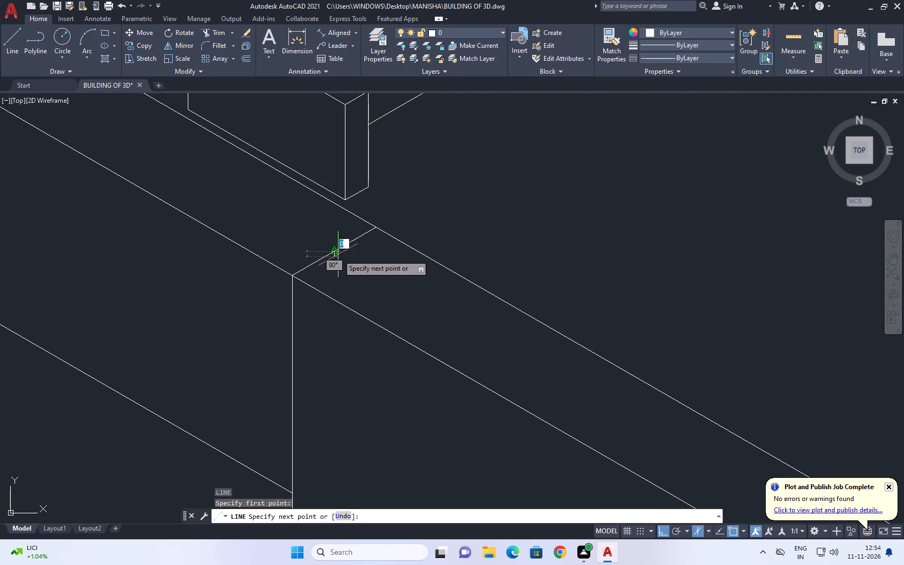
{"action": "scroll", "coordinate": [359, 263], "scroll_direction": "down", "scroll_amount": 1}
{"action": "middle_click_drag", "start_coordinate": [449, 315], "coordinate": [404, 288]}
{"action": "key", "text": "F5"}
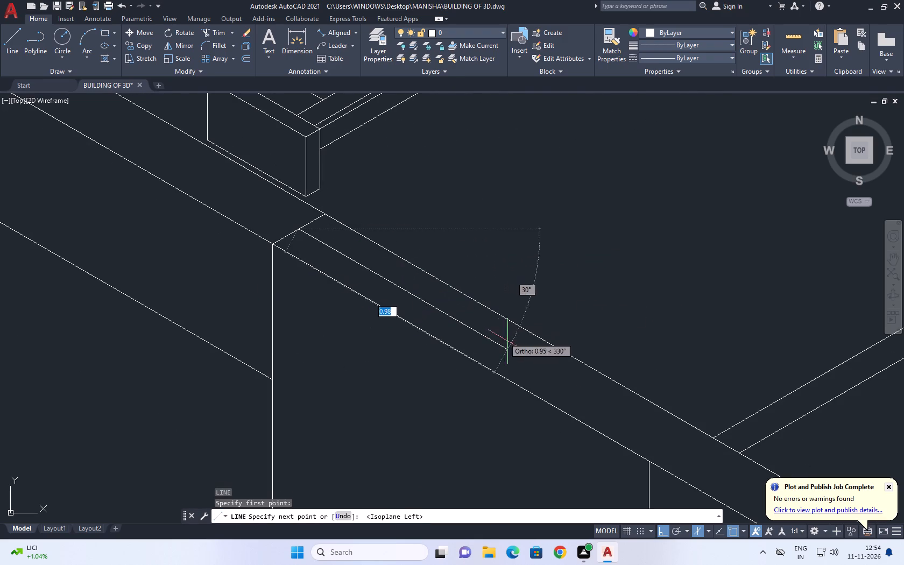
{"action": "middle_click_drag", "start_coordinate": [633, 423], "coordinate": [551, 339]}
{"action": "scroll", "coordinate": [559, 358], "scroll_direction": "up", "scroll_amount": 1}
{"action": "left_click", "coordinate": [612, 380]}
{"action": "key", "text": "space"}
Draw a line across the wall top from the upper end of the recess's other outer vertical past the inner edge.
{"action": "key", "text": "space"}
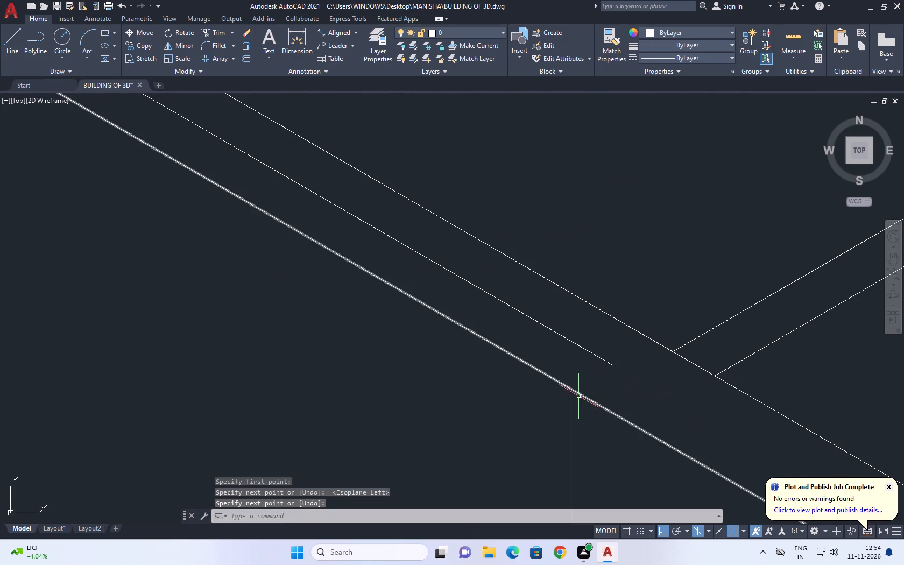
{"action": "left_click", "coordinate": [571, 391]}
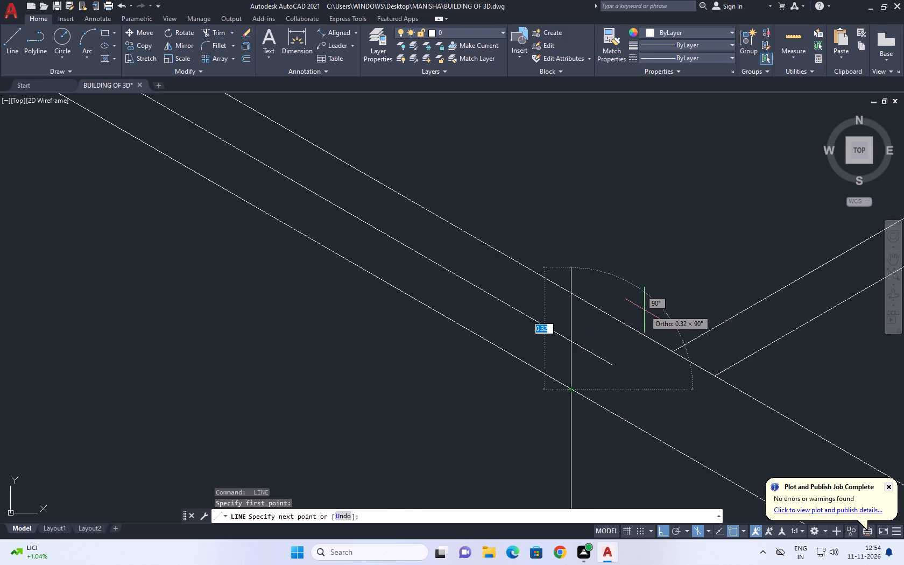
{"action": "key", "text": "F5"}
{"action": "left_click", "coordinate": [660, 300]}
{"action": "key", "text": "Escape"}
{"action": "scroll", "coordinate": [623, 312], "scroll_direction": "down", "scroll_amount": 2}
{"action": "middle_click_drag", "start_coordinate": [622, 336], "coordinate": [625, 348]}
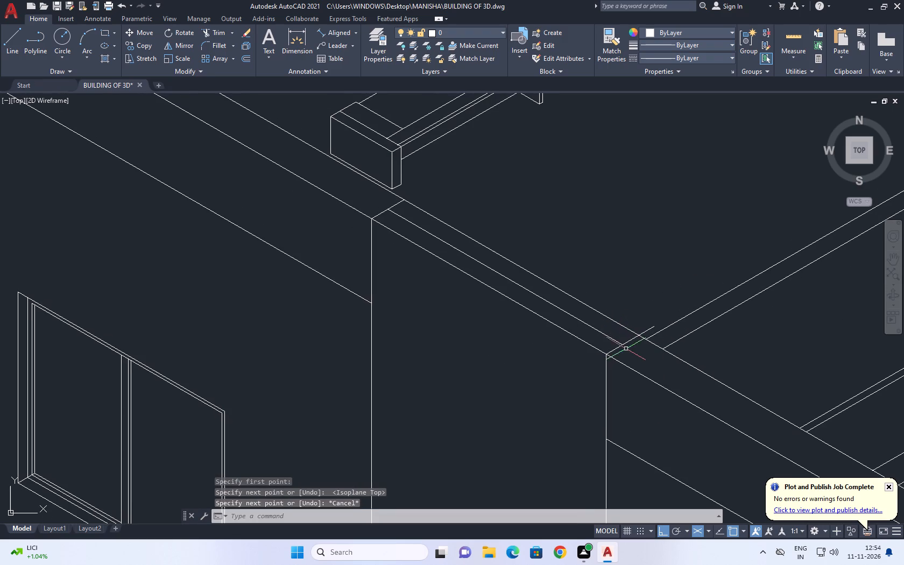
Trim away the wall top's outer edge line between the two outer verticals of the recess.
{"action": "type", "text": "TR"}
{"action": "key", "text": "space"}
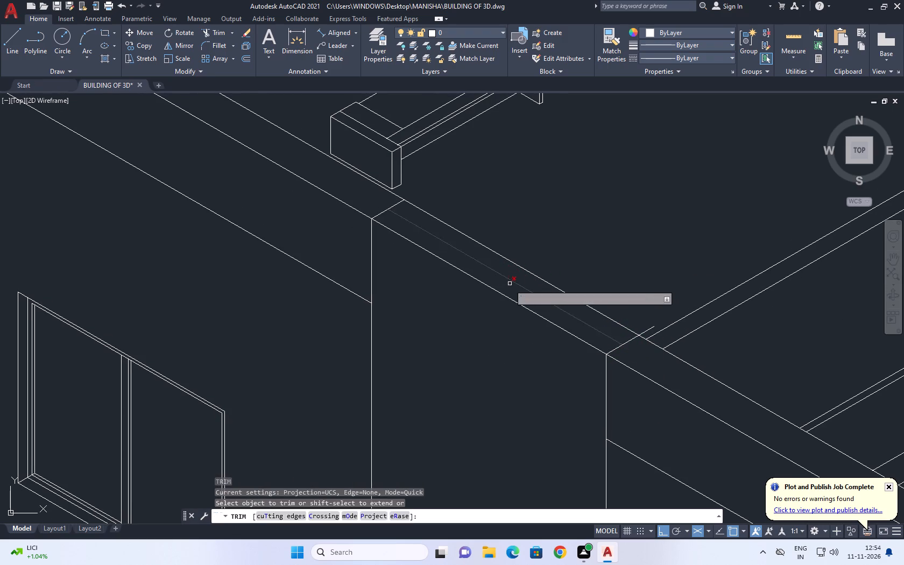
{"action": "left_click", "coordinate": [506, 292]}
{"action": "left_click", "coordinate": [498, 311]}
{"action": "scroll", "coordinate": [646, 344], "scroll_direction": "up", "scroll_amount": 1}
{"action": "key", "text": "space"}
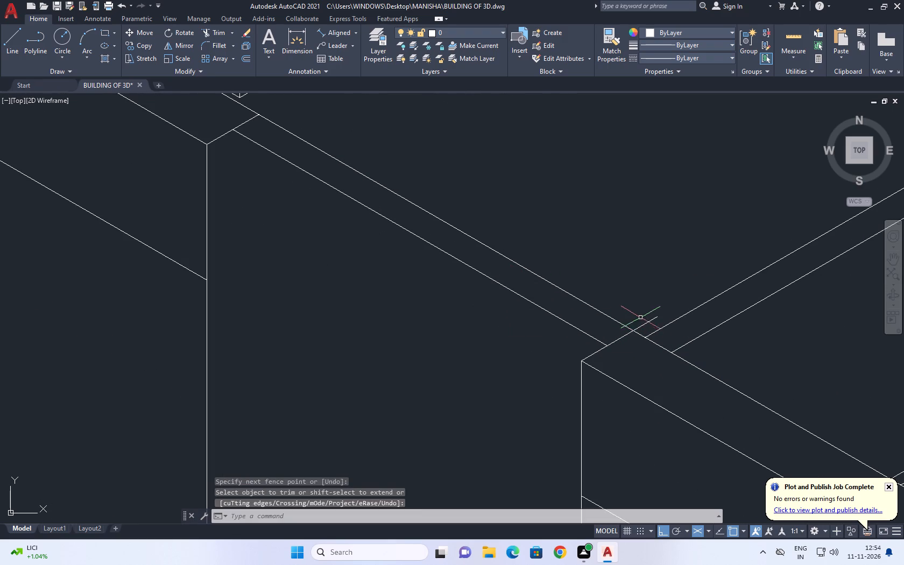
Shorten the cross line at the recess's other outer vertical so it ends on the wall top's inner edge.
{"action": "left_click", "coordinate": [645, 327]}
{"action": "left_click", "coordinate": [639, 309]}
{"action": "left_click", "coordinate": [658, 316]}
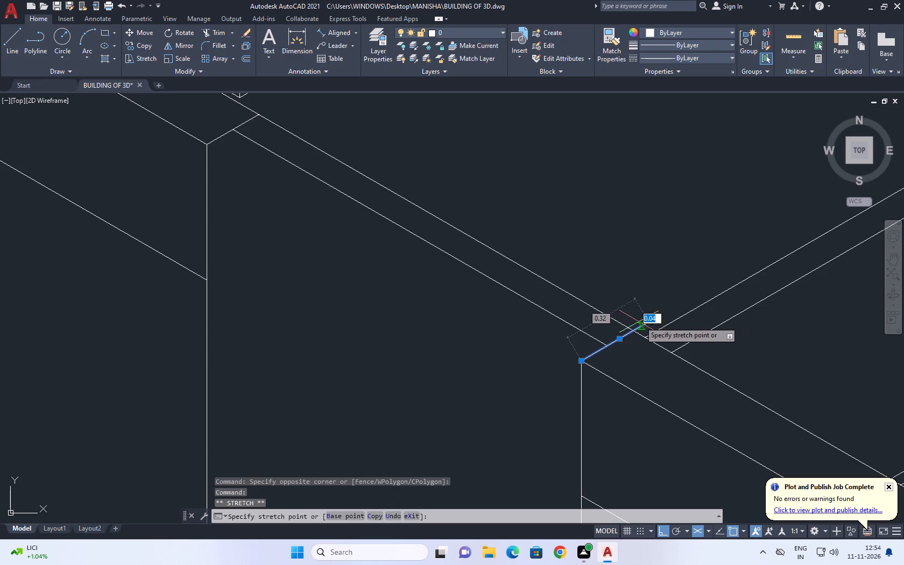
{"action": "left_click", "coordinate": [632, 330]}
{"action": "key", "text": "Escape"}
Move the second of the recess's two middle verticals about 0.08 units closer to the first.
{"action": "scroll", "coordinate": [612, 281], "scroll_direction": "down", "scroll_amount": 4}
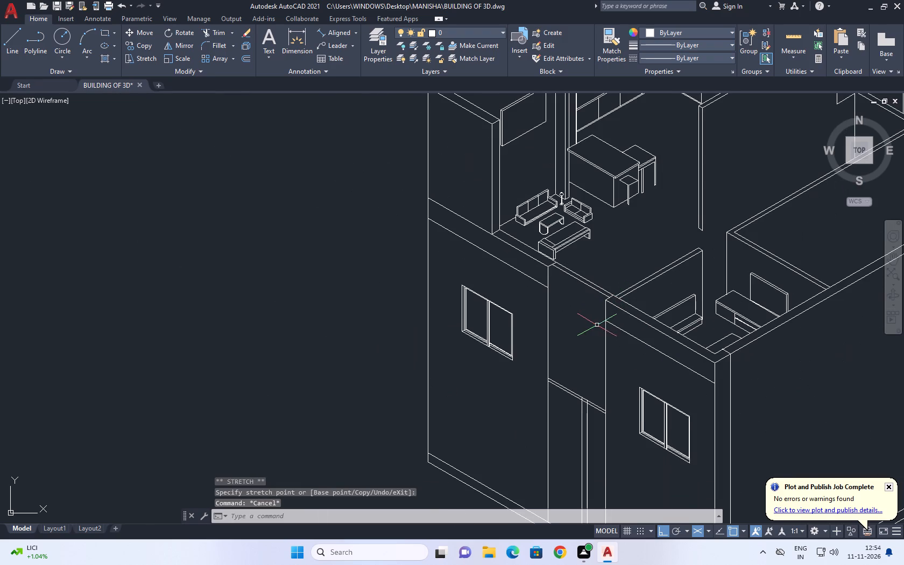
{"action": "middle_click_drag", "start_coordinate": [597, 325], "coordinate": [598, 260]}
{"action": "key", "text": "t"}
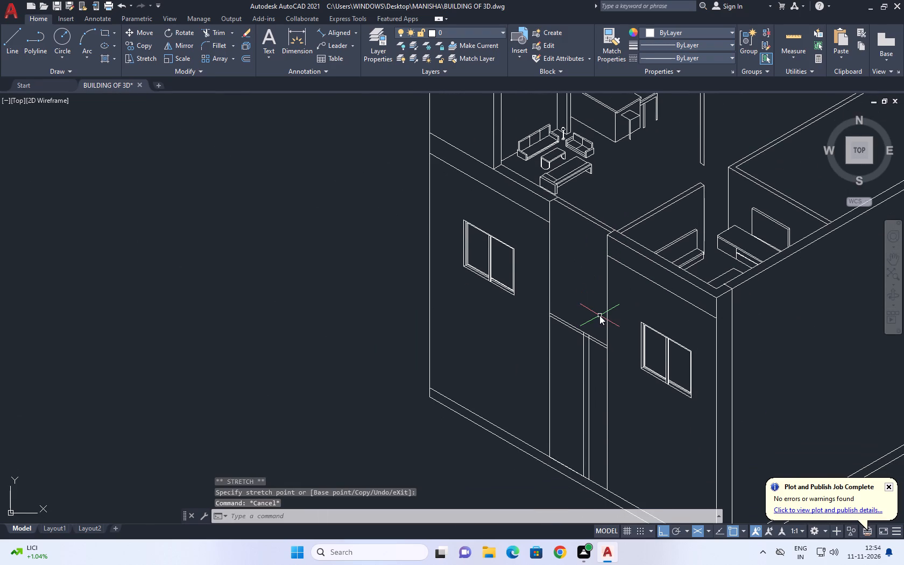
{"action": "key", "text": "Escape"}
{"action": "scroll", "coordinate": [596, 387], "scroll_direction": "up", "scroll_amount": 1}
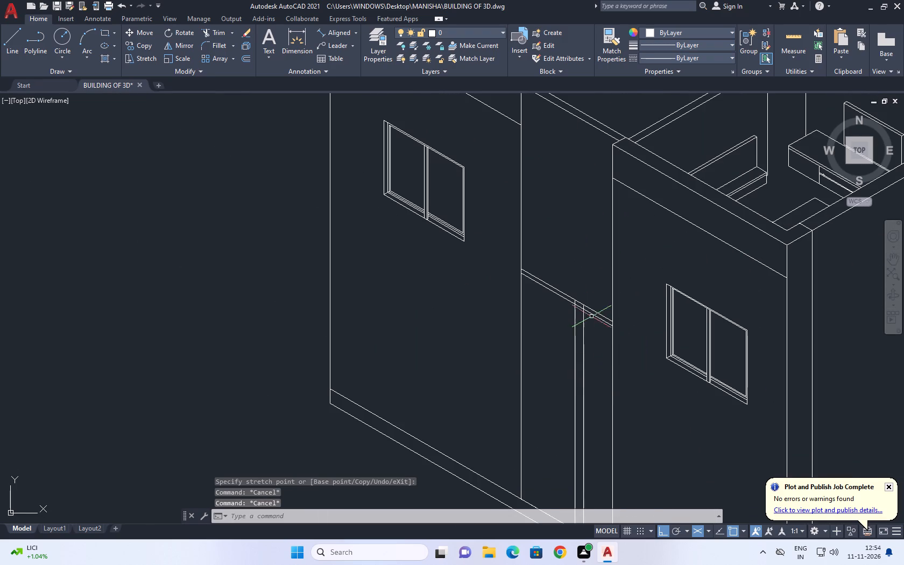
{"action": "left_click", "coordinate": [579, 346]}
{"action": "left_click", "coordinate": [575, 345]}
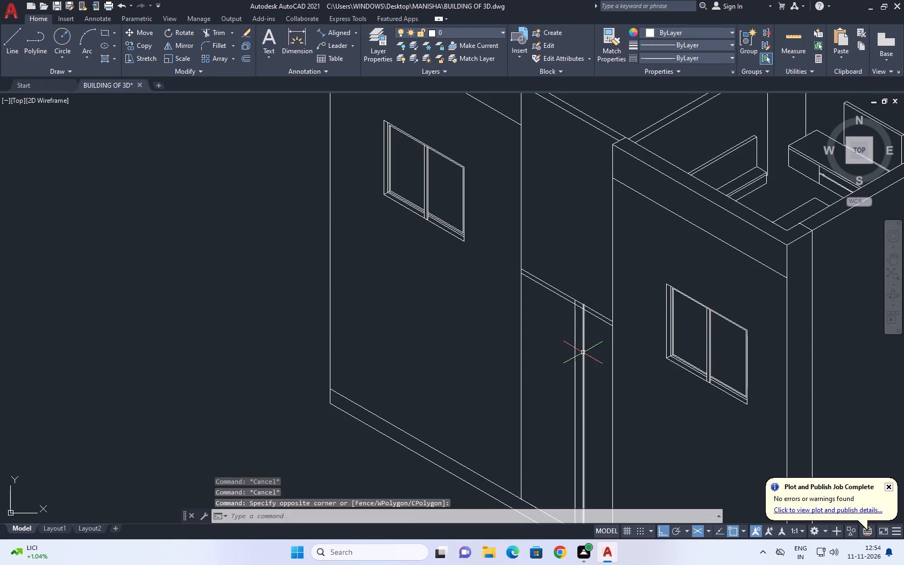
{"action": "left_click", "coordinate": [583, 352]}
{"action": "middle_click_drag", "start_coordinate": [588, 365], "coordinate": [617, 299]}
{"action": "scroll", "coordinate": [623, 273], "scroll_direction": "up", "scroll_amount": 1}
{"action": "key", "text": "m"}
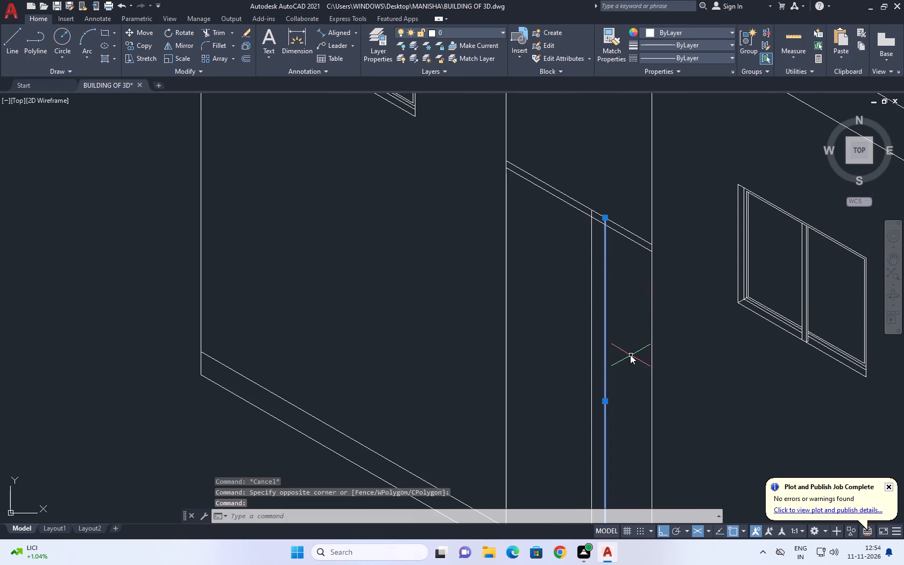
{"action": "key", "text": "space"}
{"action": "scroll", "coordinate": [628, 355], "scroll_direction": "up", "scroll_amount": 1}
{"action": "left_click", "coordinate": [645, 346]}
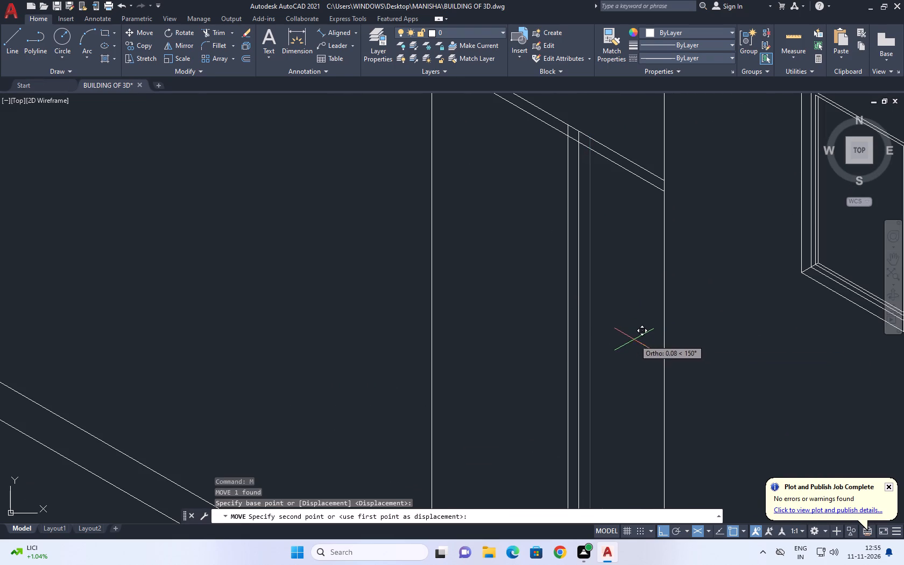
{"action": "left_click", "coordinate": [634, 340]}
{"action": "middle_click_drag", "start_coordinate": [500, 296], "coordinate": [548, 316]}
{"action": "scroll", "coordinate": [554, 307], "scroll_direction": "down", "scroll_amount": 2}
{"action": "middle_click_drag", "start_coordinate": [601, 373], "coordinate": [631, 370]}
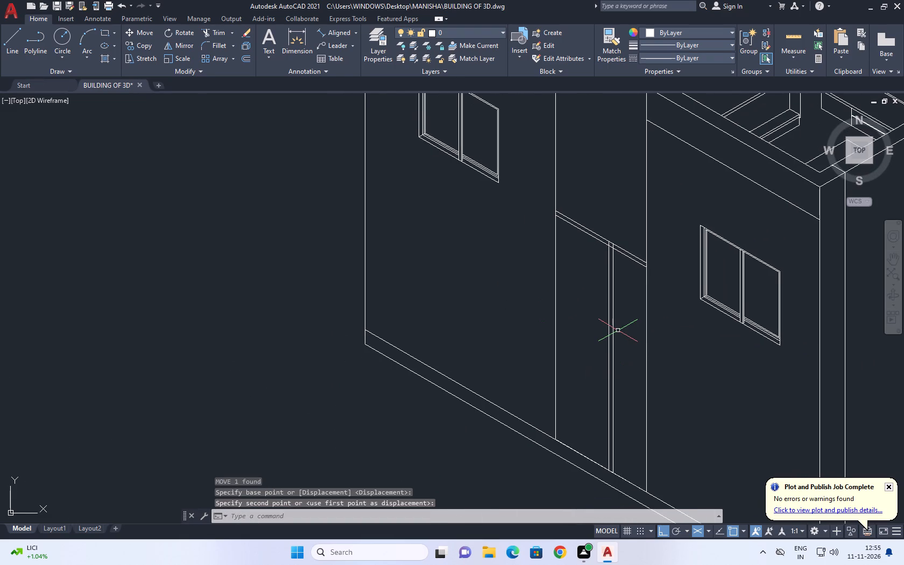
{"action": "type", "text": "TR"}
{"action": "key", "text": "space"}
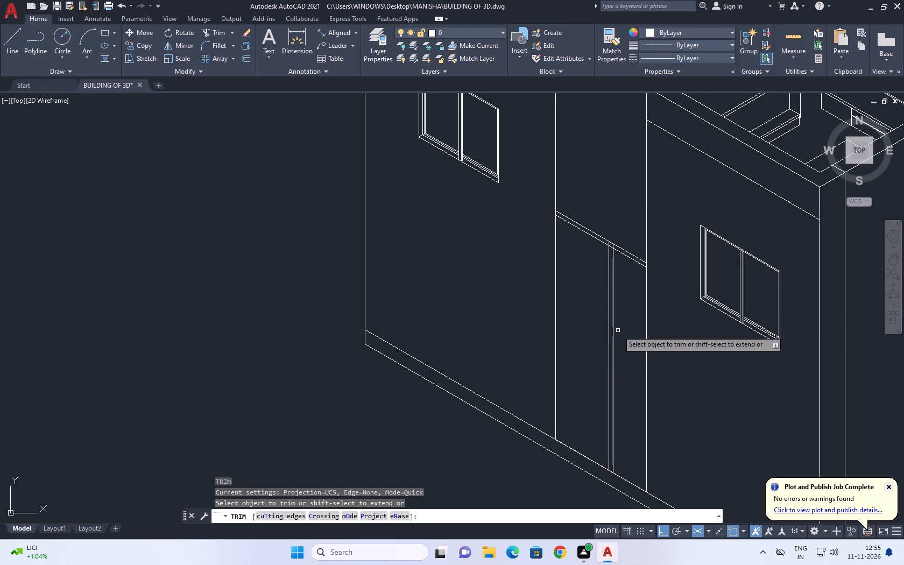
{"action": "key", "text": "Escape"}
Move the same middle vertical about another 0.04 units closer to its neighbour to narrow the central strip.
{"action": "scroll", "coordinate": [603, 263], "scroll_direction": "up", "scroll_amount": 2}
{"action": "left_click", "coordinate": [625, 302]}
{"action": "middle_click_drag", "start_coordinate": [626, 331], "coordinate": [631, 265]}
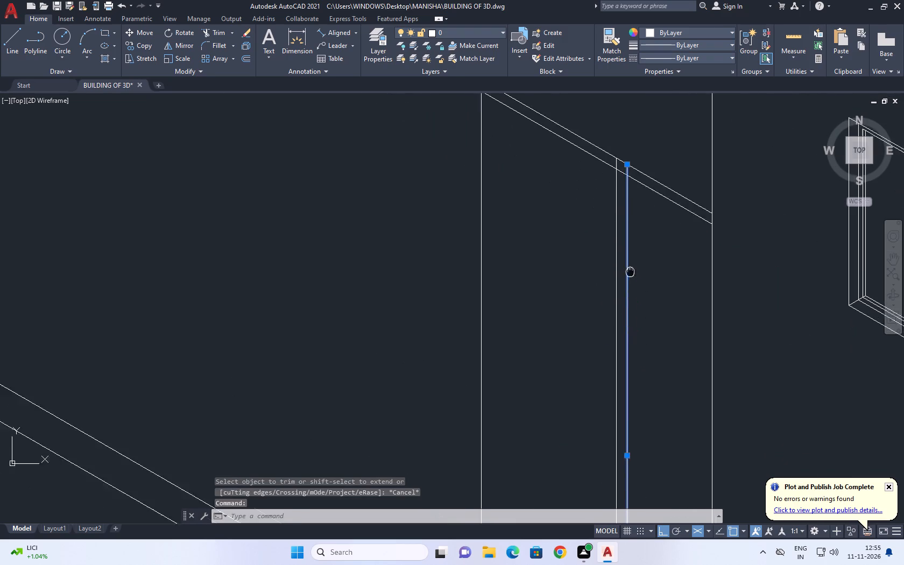
{"action": "middle_click_drag", "start_coordinate": [631, 265], "coordinate": [633, 254]}
{"action": "key", "text": "m"}
{"action": "key", "text": "space"}
{"action": "left_click", "coordinate": [656, 290]}
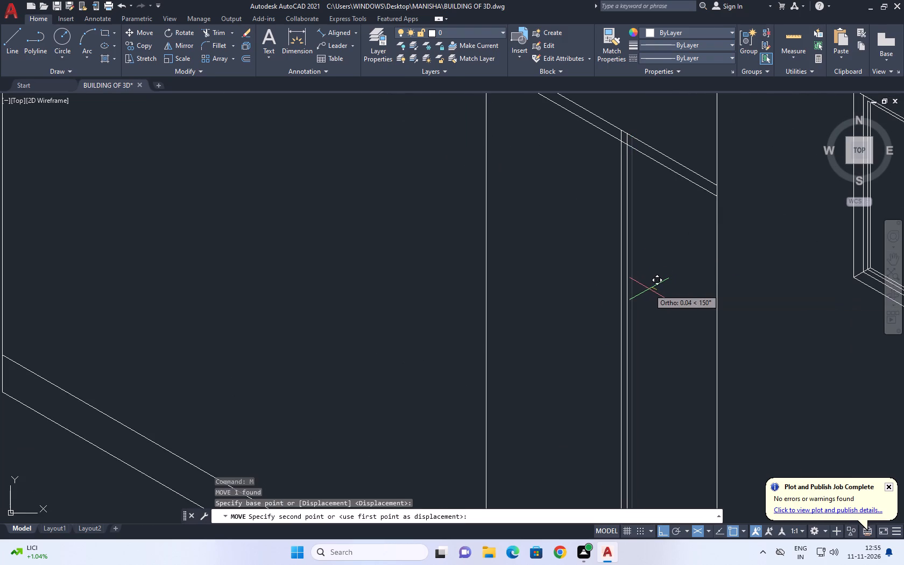
{"action": "left_click", "coordinate": [649, 289]}
Copy the moved middle vertical twice, placing one copy just outside each side of the narrow central strip.
{"action": "left_click", "coordinate": [626, 306]}
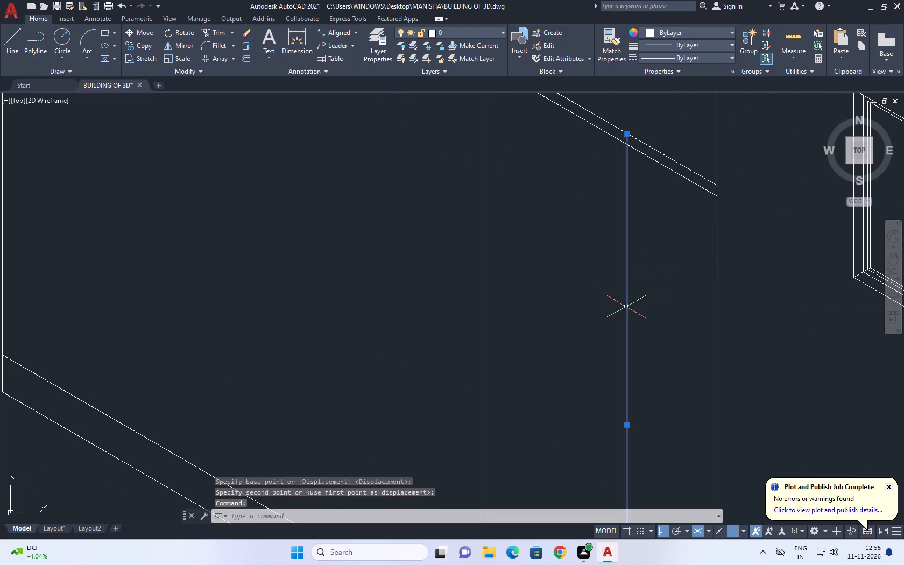
{"action": "middle_click_drag", "start_coordinate": [639, 316], "coordinate": [583, 269]}
{"action": "type", "text": "CO"}
{"action": "key", "text": "space"}
{"action": "scroll", "coordinate": [581, 267], "scroll_direction": "up", "scroll_amount": 1}
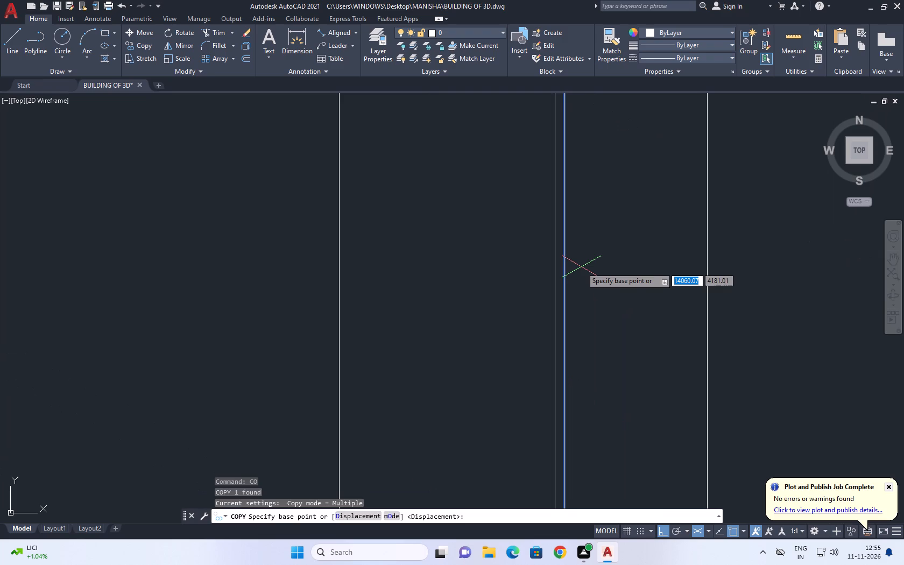
{"action": "left_click", "coordinate": [581, 266]}
{"action": "left_click", "coordinate": [601, 273]}
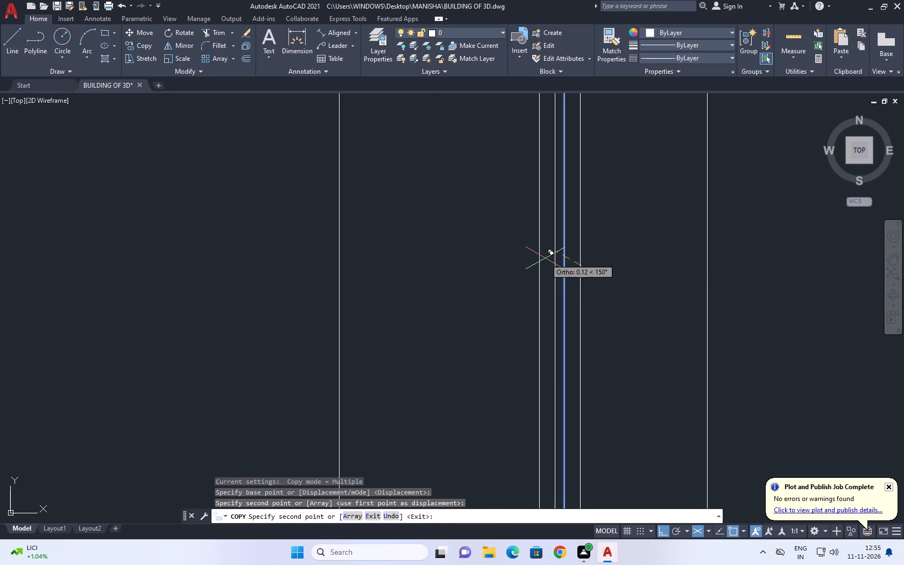
{"action": "left_click", "coordinate": [545, 258]}
{"action": "key", "text": "space"}
{"action": "scroll", "coordinate": [630, 284], "scroll_direction": "down", "scroll_amount": 3}
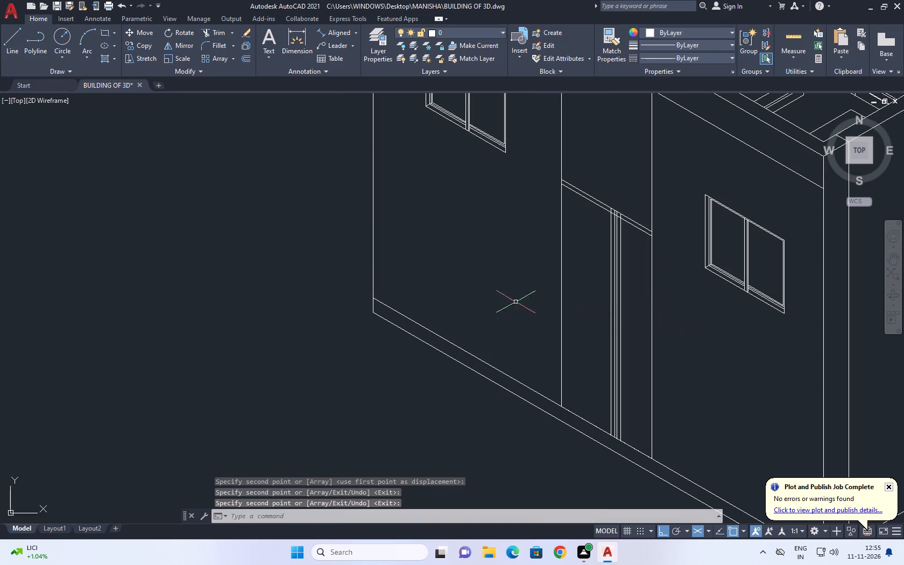
Copy the recess's bottom edge line straight up by about 0.41 units between the outer verticals.
{"action": "middle_click_drag", "start_coordinate": [520, 309], "coordinate": [569, 275]}
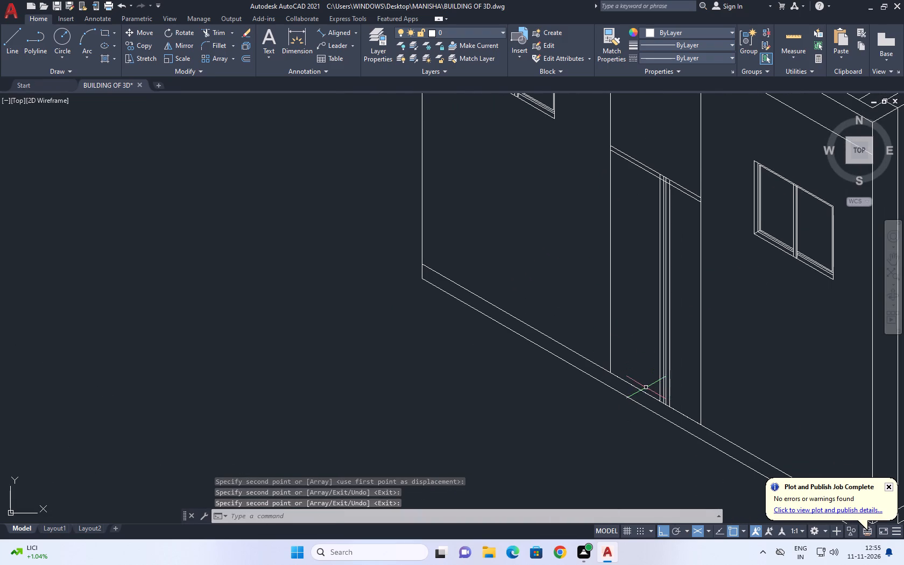
{"action": "left_click", "coordinate": [640, 389]}
{"action": "key", "text": "c"}
{"action": "type", "text": "O"}
{"action": "key", "text": "space"}
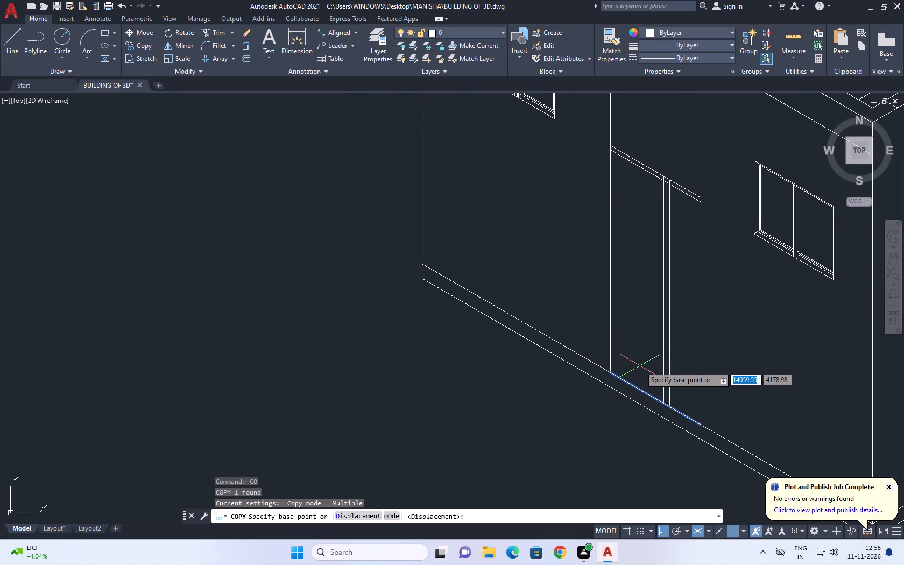
{"action": "left_click", "coordinate": [642, 374]}
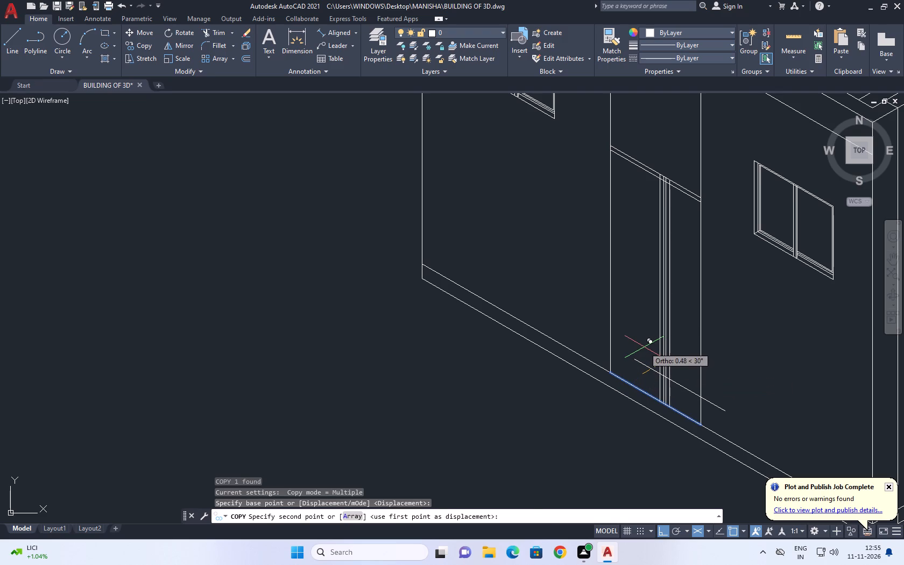
{"action": "key", "text": "F5"}
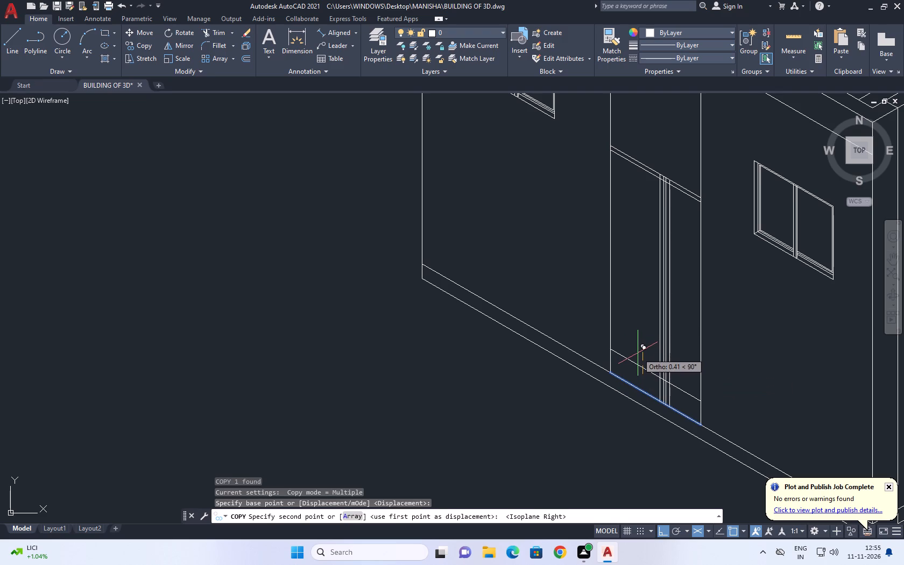
{"action": "left_click", "coordinate": [638, 353]}
{"action": "key", "text": "space"}
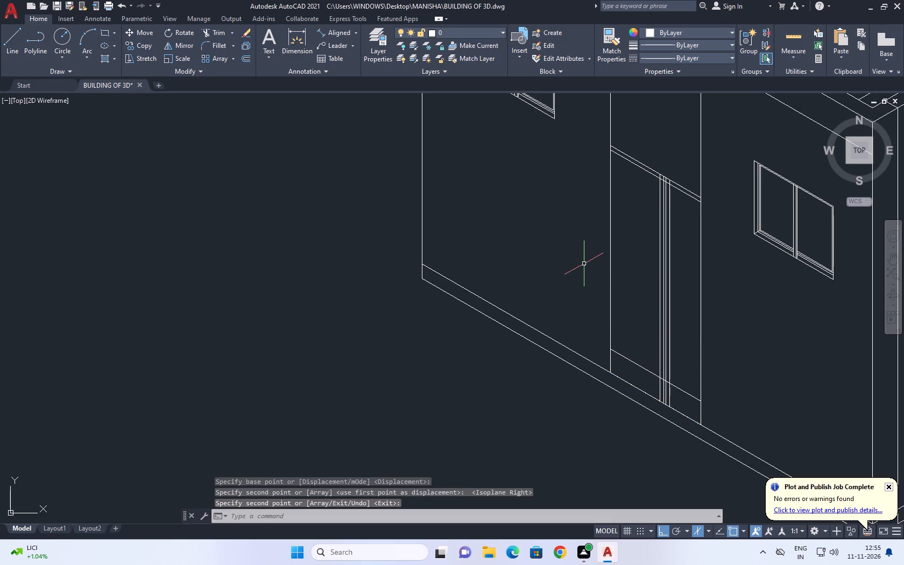
Trim the lower ends of the four middle verticals below the raised bottom line.
{"action": "middle_click_drag", "start_coordinate": [584, 262], "coordinate": [602, 352]}
{"action": "scroll", "coordinate": [602, 352], "scroll_direction": "down", "scroll_amount": 1}
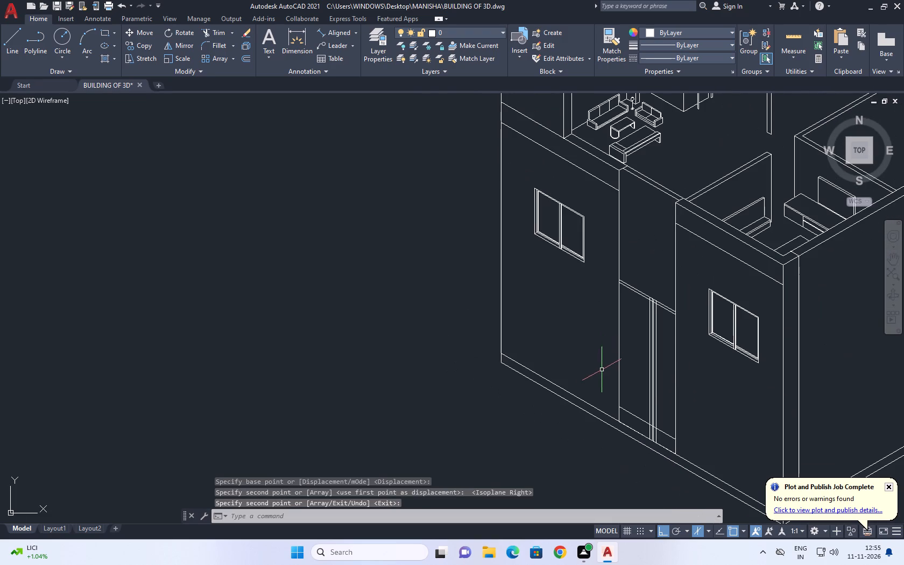
{"action": "key", "text": "t"}
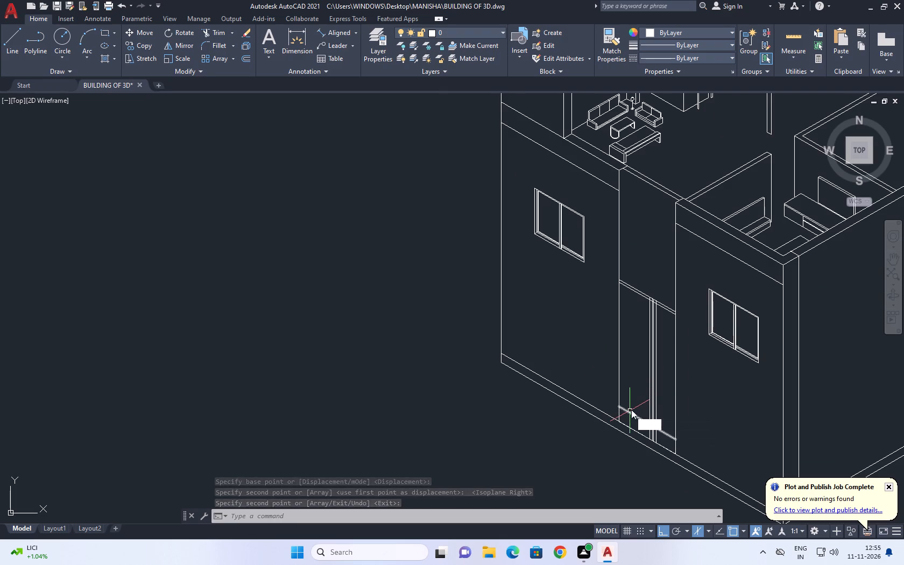
{"action": "key", "text": "r"}
{"action": "key", "text": "space"}
{"action": "scroll", "coordinate": [654, 447], "scroll_direction": "up", "scroll_amount": 2}
{"action": "left_click", "coordinate": [663, 427]}
{"action": "left_click_drag", "start_coordinate": [634, 413], "coordinate": [623, 411]}
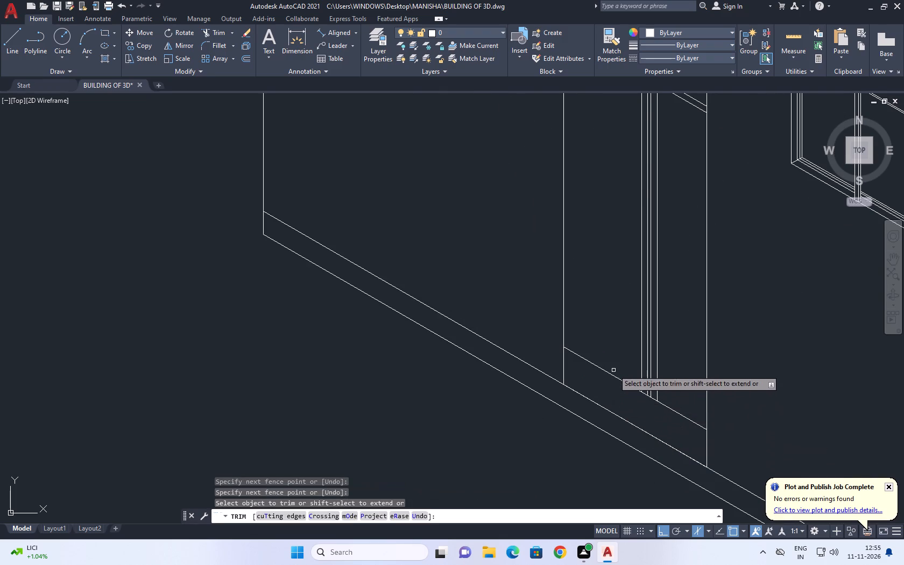
{"action": "scroll", "coordinate": [613, 368], "scroll_direction": "down", "scroll_amount": 1}
{"action": "middle_click_drag", "start_coordinate": [636, 267], "coordinate": [639, 295]}
{"action": "key", "text": "space"}
Draw a line along the recess vertical farther from the sofas, from the lower crossbar line down to the raised bottom line.
{"action": "type", "text": "L"}
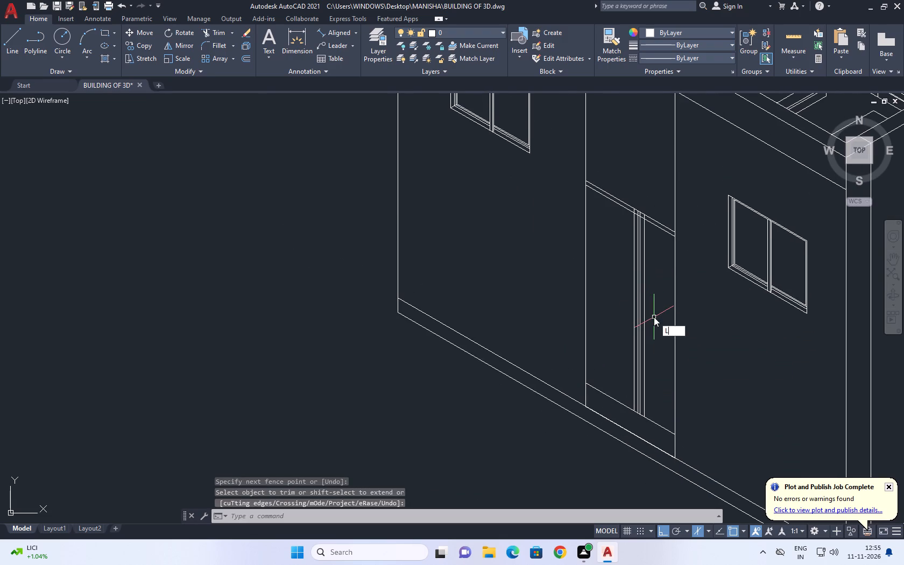
{"action": "key", "text": "space"}
{"action": "scroll", "coordinate": [671, 264], "scroll_direction": "down", "scroll_amount": 1}
{"action": "scroll", "coordinate": [673, 251], "scroll_direction": "up", "scroll_amount": 2}
{"action": "left_click", "coordinate": [668, 242]}
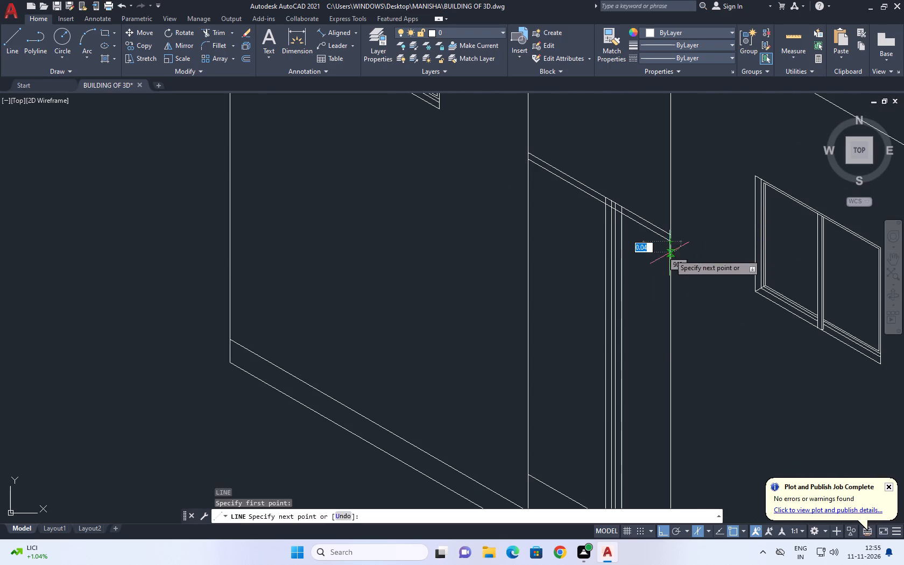
{"action": "middle_click_drag", "start_coordinate": [683, 377], "coordinate": [669, 249]}
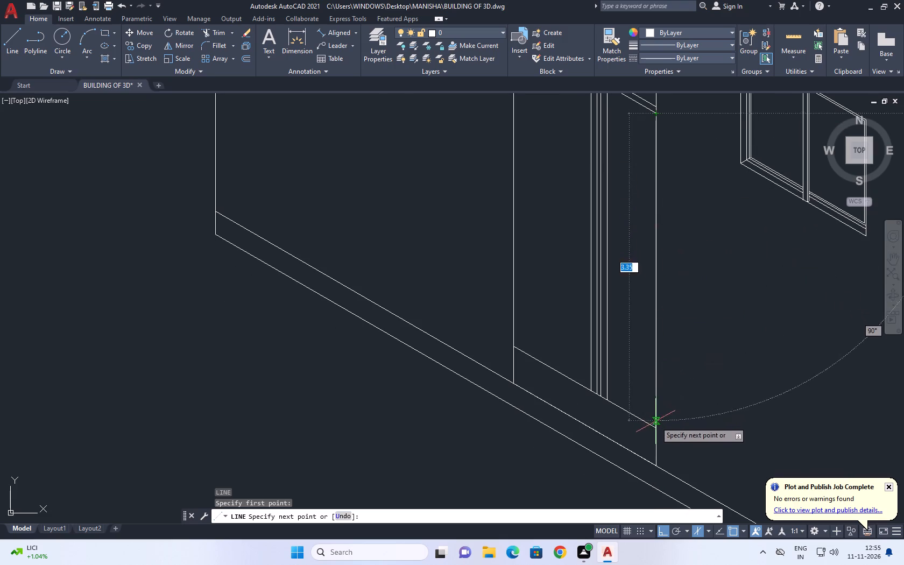
{"action": "left_click", "coordinate": [655, 428]}
{"action": "key", "text": "space"}
{"action": "scroll", "coordinate": [671, 340], "scroll_direction": "down", "scroll_amount": 2}
Draw a line along the recess vertical near the sofas, from the lower crossbar line down to the raised bottom line.
{"action": "key", "text": "space"}
{"action": "scroll", "coordinate": [608, 226], "scroll_direction": "up", "scroll_amount": 3}
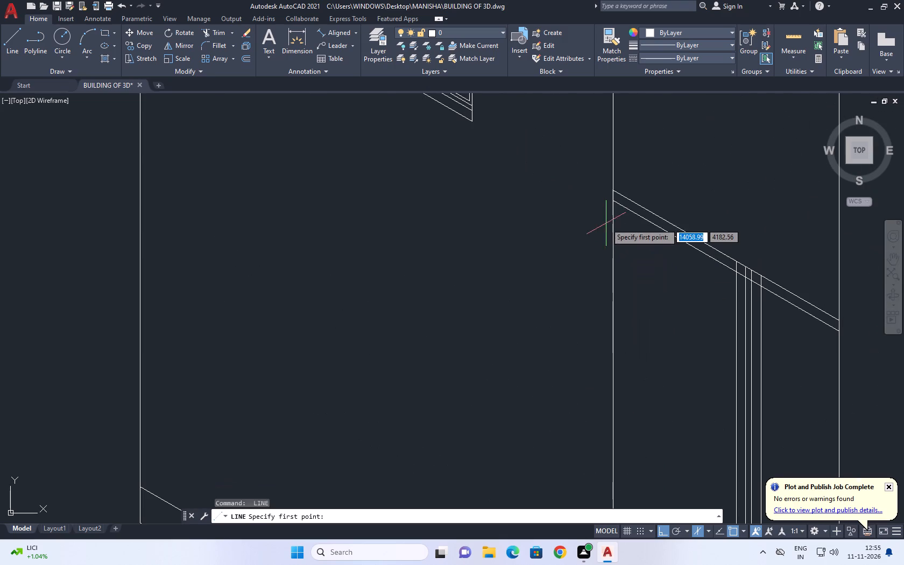
{"action": "left_click", "coordinate": [613, 203]}
{"action": "scroll", "coordinate": [613, 202], "scroll_direction": "down", "scroll_amount": 3}
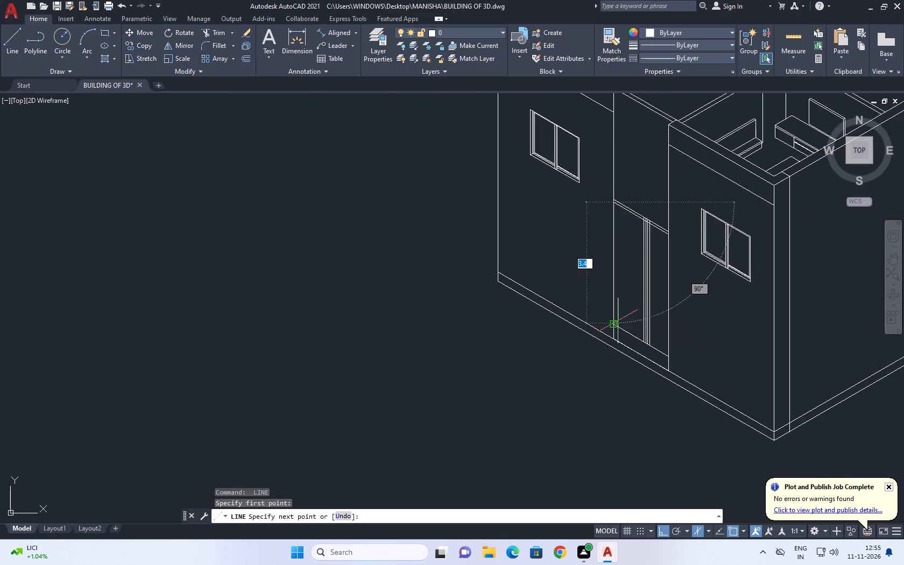
{"action": "scroll", "coordinate": [608, 333], "scroll_direction": "up", "scroll_amount": 1}
{"action": "left_click", "coordinate": [617, 323]}
{"action": "key", "text": "space"}
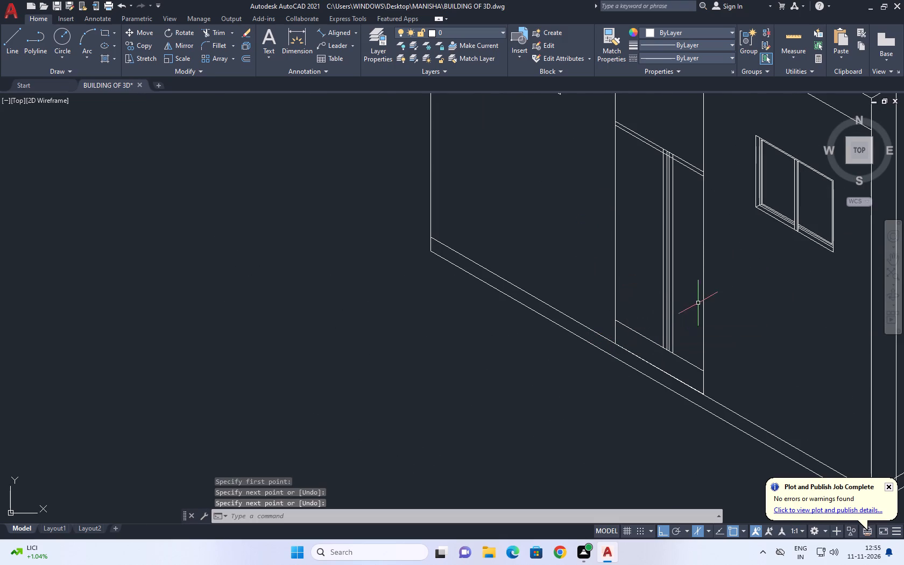
Move the new vertical line farther from the sofas 0.05 units inward into the recess, along the wall direction.
{"action": "left_click", "coordinate": [703, 308]}
{"action": "middle_click_drag", "start_coordinate": [737, 338], "coordinate": [688, 342]}
{"action": "key", "text": "m"}
{"action": "key", "text": "space"}
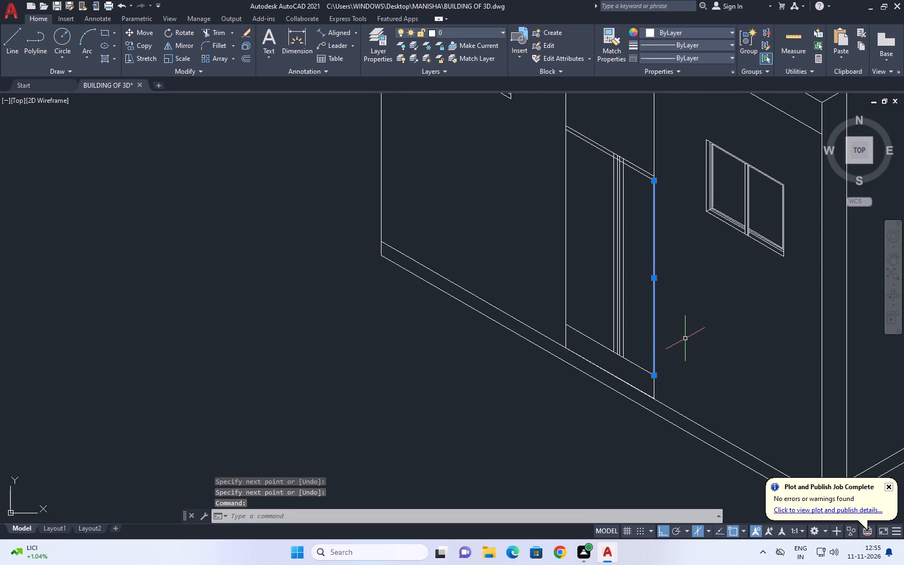
{"action": "scroll", "coordinate": [678, 328], "scroll_direction": "up", "scroll_amount": 1}
{"action": "left_click", "coordinate": [679, 333]}
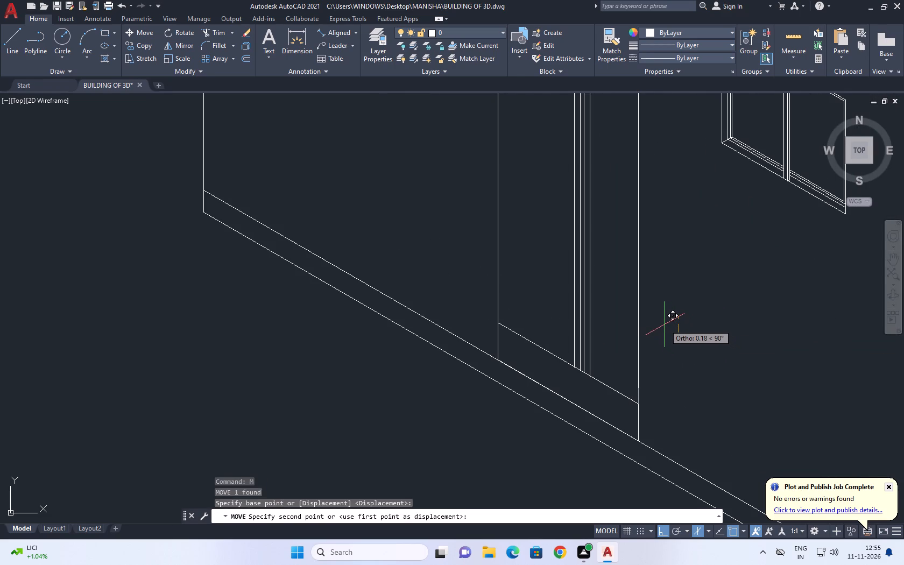
{"action": "key", "text": "F5"}
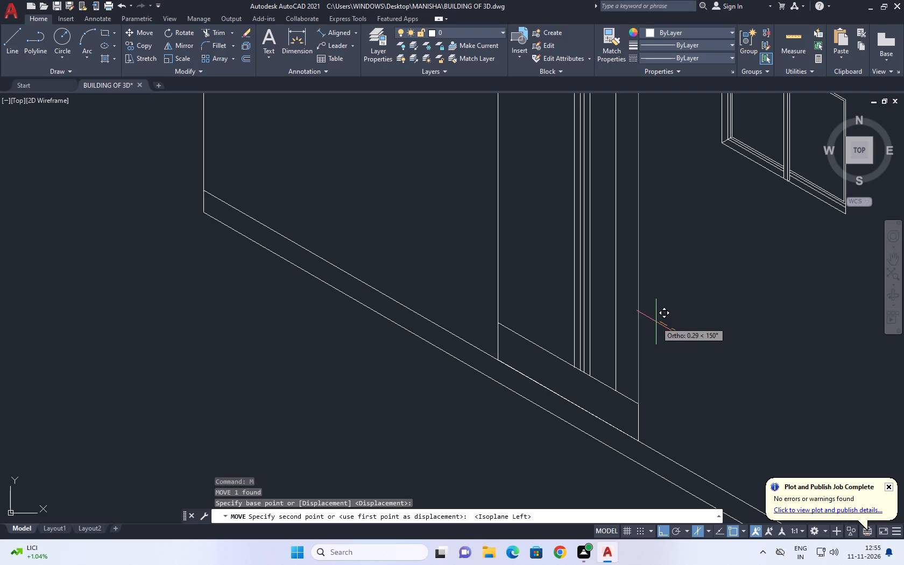
{"action": "type", "text": "0."}
{"action": "key", "text": "0"}
{"action": "key", "text": "5"}
{"action": "key", "text": "Return"}
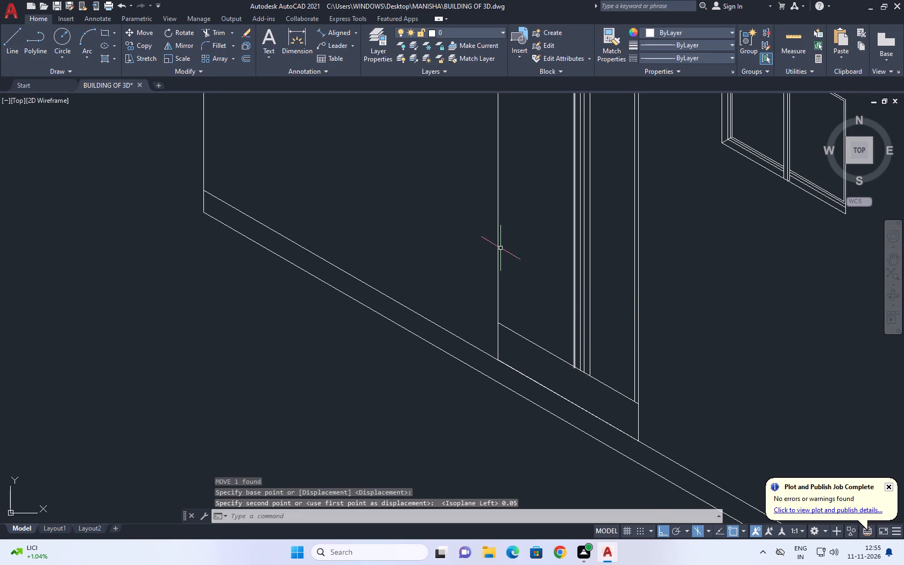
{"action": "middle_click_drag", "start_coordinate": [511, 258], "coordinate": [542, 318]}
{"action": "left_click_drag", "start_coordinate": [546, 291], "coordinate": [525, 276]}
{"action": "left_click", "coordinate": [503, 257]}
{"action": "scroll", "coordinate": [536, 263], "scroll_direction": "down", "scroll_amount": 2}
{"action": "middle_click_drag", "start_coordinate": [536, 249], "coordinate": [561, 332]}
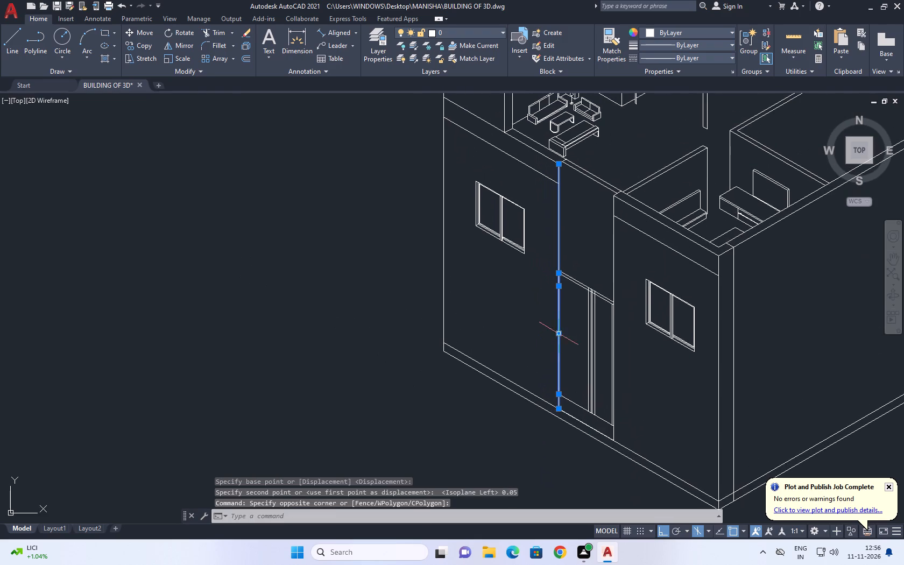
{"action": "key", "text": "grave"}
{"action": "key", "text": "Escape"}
Copy the short frame vertical on the recess side near the sofas 0.053 units inward along the wall direction.
{"action": "left_click", "coordinate": [544, 262]}
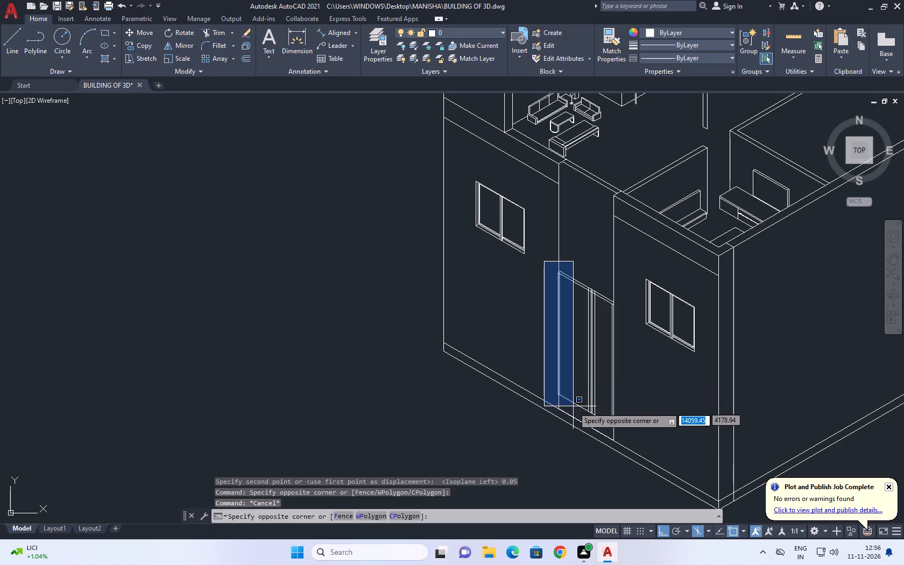
{"action": "left_click", "coordinate": [573, 408]}
{"action": "key", "text": "c"}
{"action": "type", "text": "O"}
{"action": "key", "text": "space"}
{"action": "scroll", "coordinate": [567, 362], "scroll_direction": "up", "scroll_amount": 1}
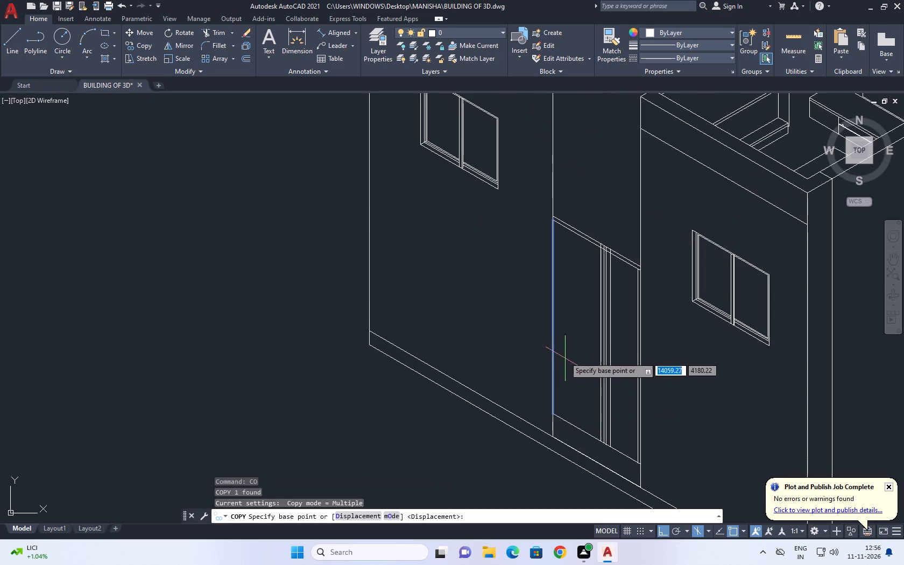
{"action": "left_click", "coordinate": [561, 345]}
{"action": "type", "text": "0.053"}
{"action": "key", "text": "Return"}
{"action": "key", "text": "Escape"}
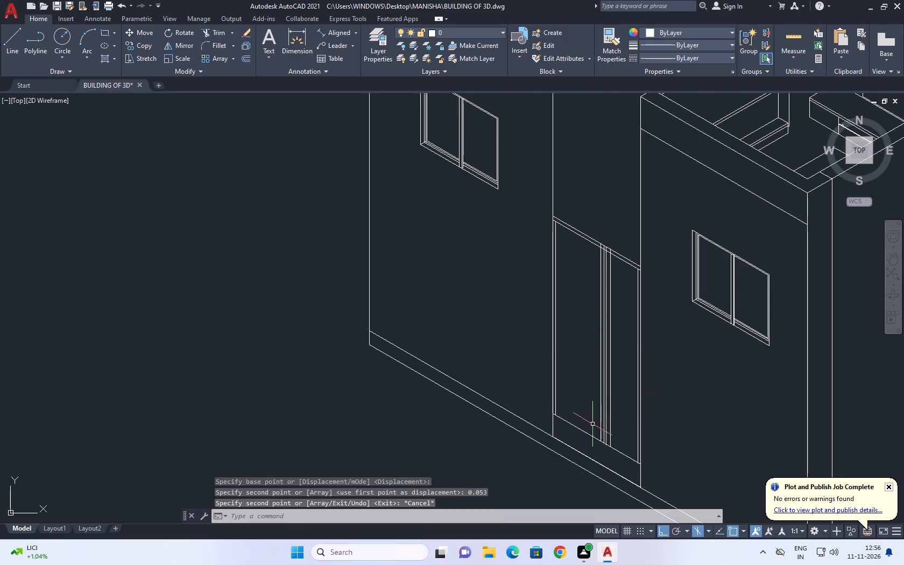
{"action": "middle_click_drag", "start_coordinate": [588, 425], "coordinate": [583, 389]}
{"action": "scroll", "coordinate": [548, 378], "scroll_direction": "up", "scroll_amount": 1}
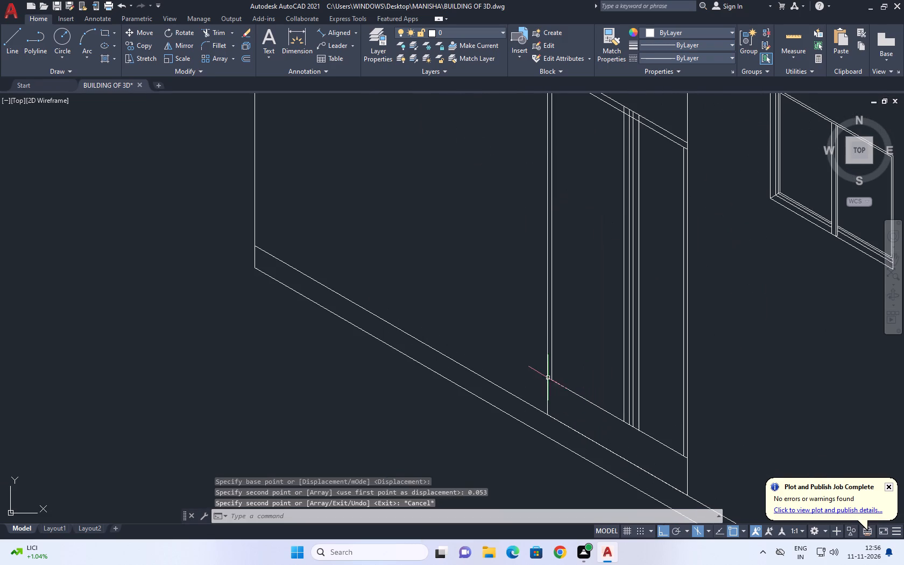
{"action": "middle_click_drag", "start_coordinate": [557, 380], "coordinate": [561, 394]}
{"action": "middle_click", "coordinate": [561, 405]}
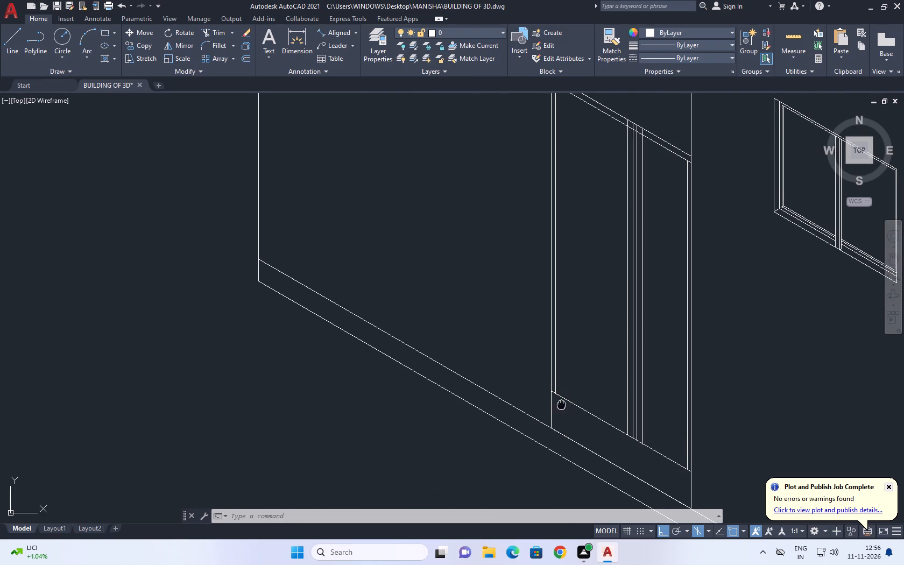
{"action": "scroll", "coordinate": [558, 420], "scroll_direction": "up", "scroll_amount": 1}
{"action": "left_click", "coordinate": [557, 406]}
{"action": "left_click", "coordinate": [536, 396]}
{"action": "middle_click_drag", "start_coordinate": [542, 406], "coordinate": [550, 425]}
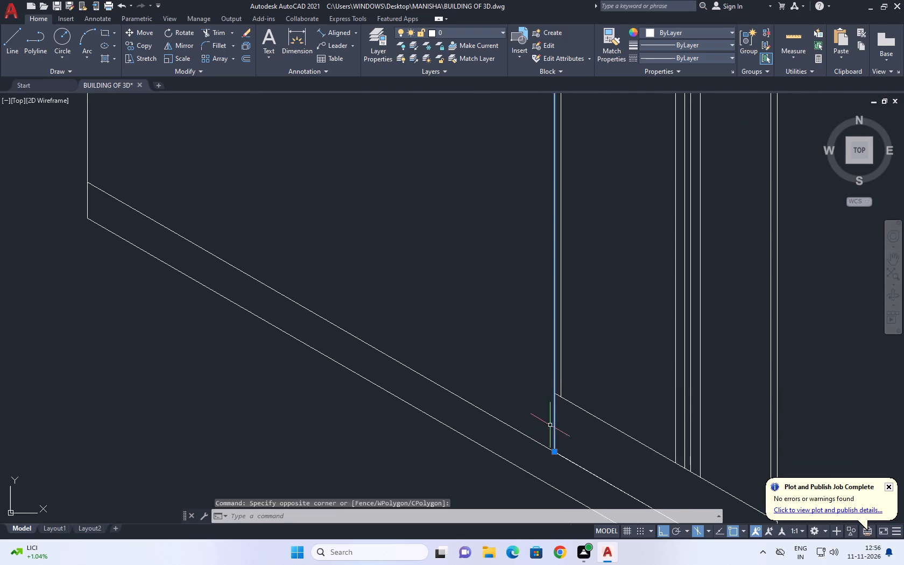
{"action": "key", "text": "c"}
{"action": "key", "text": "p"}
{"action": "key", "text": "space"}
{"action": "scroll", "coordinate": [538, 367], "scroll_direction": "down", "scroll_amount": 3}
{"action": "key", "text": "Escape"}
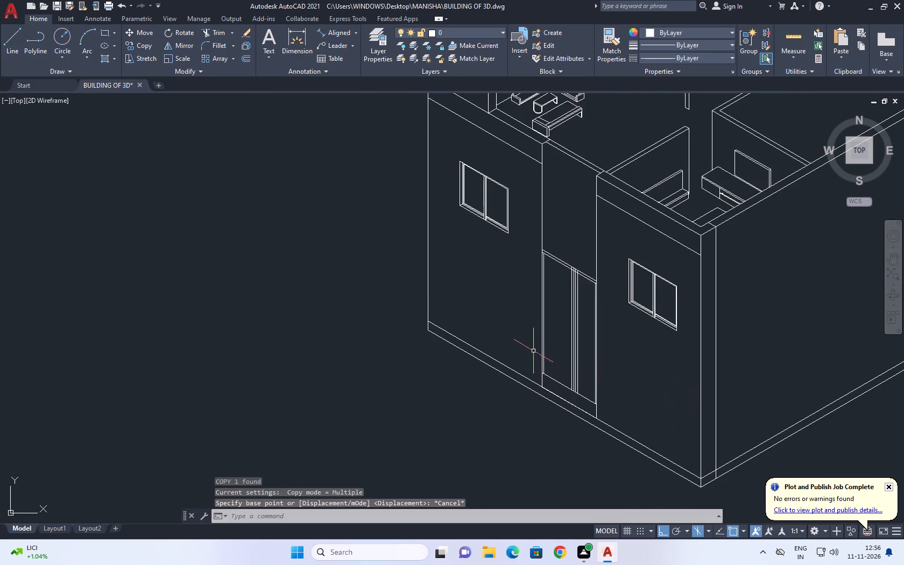
Move the full-height recess vertical near the sofas outward along the wall direction, away from the glazed frame.
{"action": "scroll", "coordinate": [540, 347], "scroll_direction": "up", "scroll_amount": 1}
{"action": "middle_click_drag", "start_coordinate": [542, 347], "coordinate": [577, 398]}
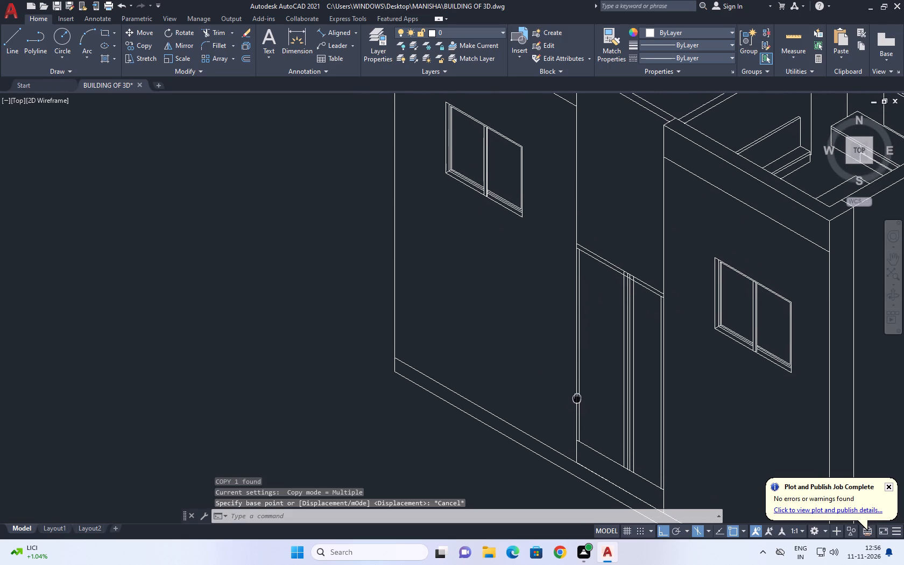
{"action": "middle_click_drag", "start_coordinate": [577, 398], "coordinate": [577, 399]}
{"action": "scroll", "coordinate": [577, 399], "scroll_direction": "down", "scroll_amount": 1}
{"action": "middle_click_drag", "start_coordinate": [585, 288], "coordinate": [585, 289]}
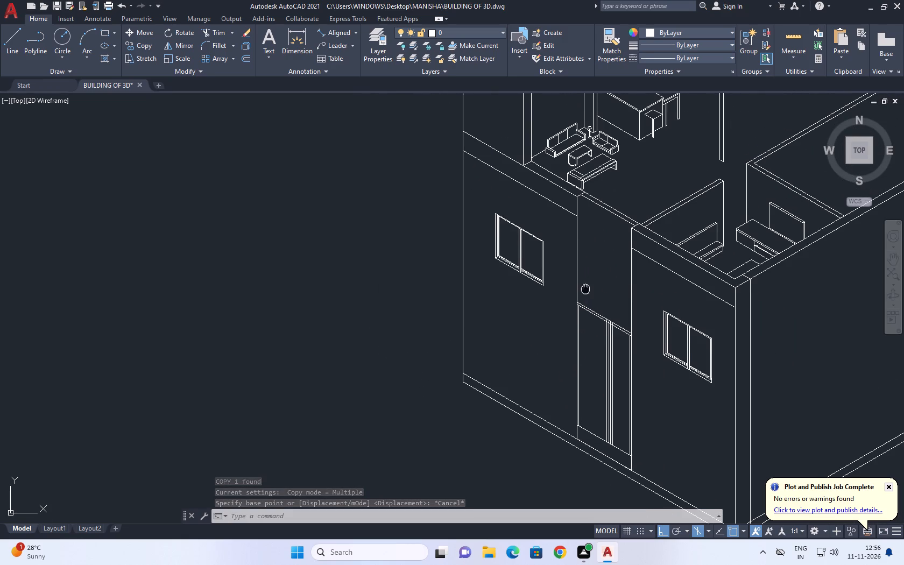
{"action": "middle_click_drag", "start_coordinate": [585, 289], "coordinate": [594, 343]}
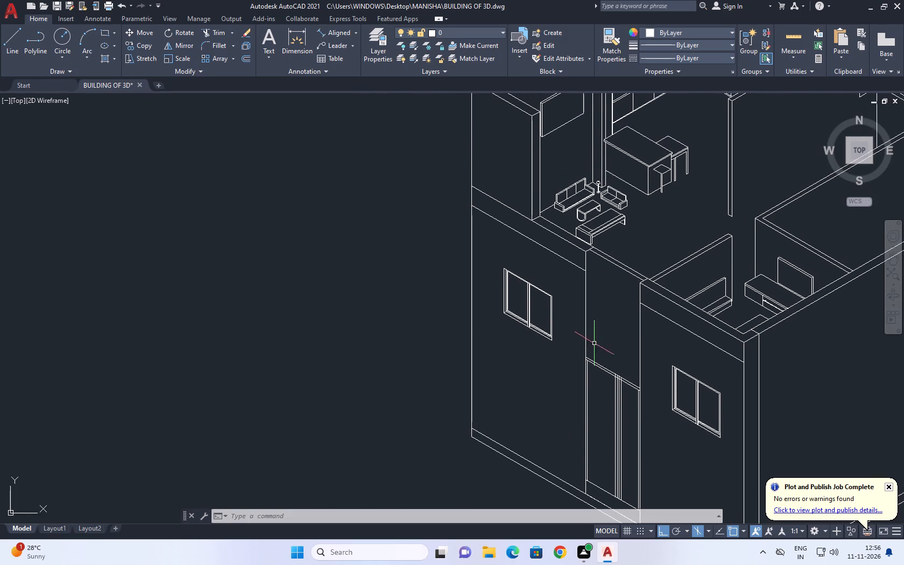
{"action": "left_click", "coordinate": [591, 300]}
{"action": "left_click_drag", "start_coordinate": [587, 305], "coordinate": [578, 310]}
{"action": "left_click", "coordinate": [590, 313]}
{"action": "left_click", "coordinate": [573, 308]}
{"action": "middle_click_drag", "start_coordinate": [578, 314], "coordinate": [585, 329]}
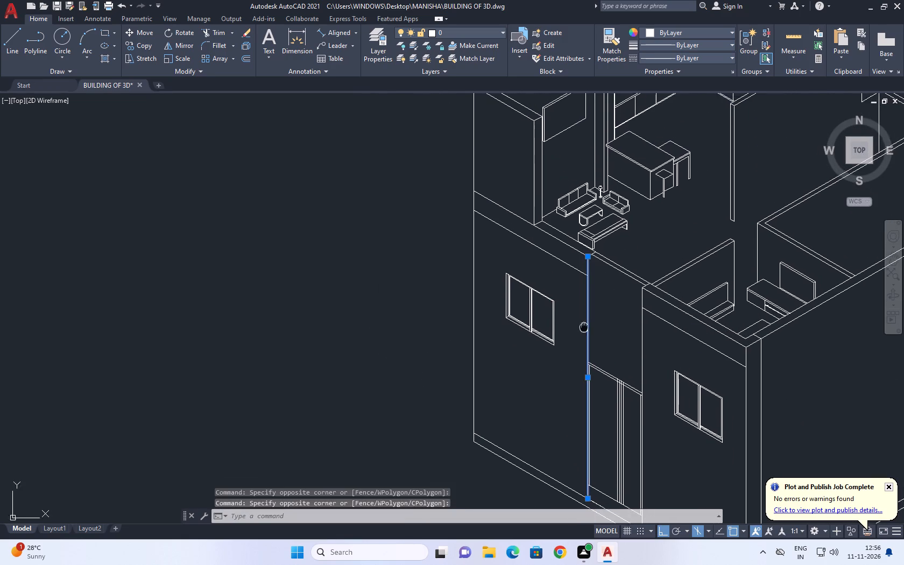
{"action": "middle_click_drag", "start_coordinate": [585, 329], "coordinate": [591, 348]}
{"action": "type", "text": "M"}
{"action": "key", "text": "space"}
{"action": "left_click", "coordinate": [582, 343]}
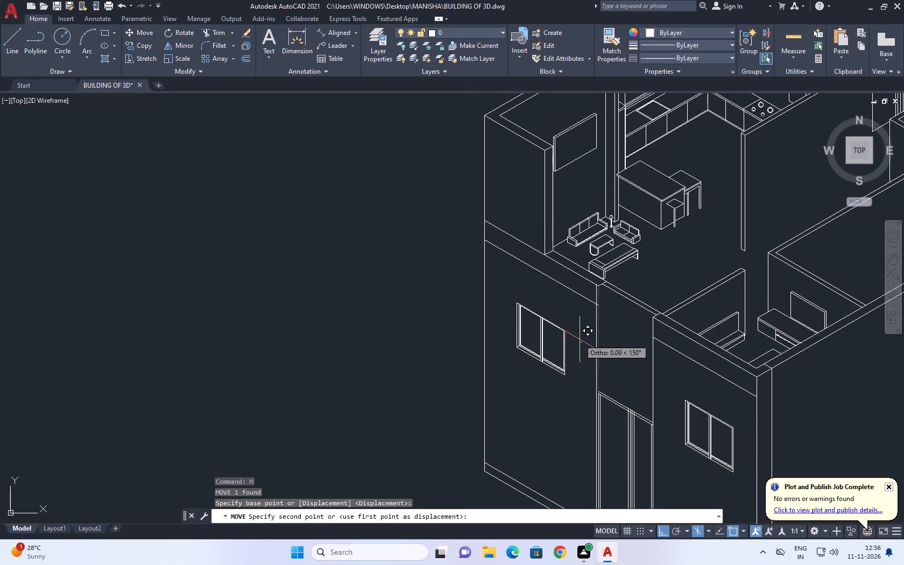
{"action": "left_click", "coordinate": [574, 333]}
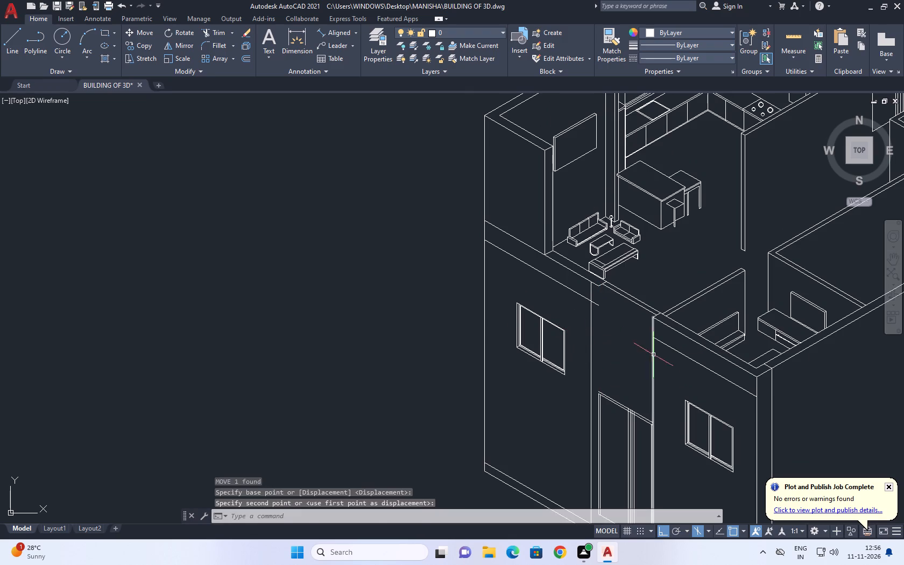
Move the full-height recess vertical farther from the sofas outward along the wall direction, away from the glazed frame.
{"action": "left_click", "coordinate": [658, 364]}
{"action": "left_click_drag", "start_coordinate": [639, 352], "coordinate": [631, 344]}
{"action": "middle_click_drag", "start_coordinate": [647, 356], "coordinate": [567, 260]}
{"action": "type", "text": "M"}
{"action": "key", "text": "space"}
{"action": "scroll", "coordinate": [585, 283], "scroll_direction": "up", "scroll_amount": 2}
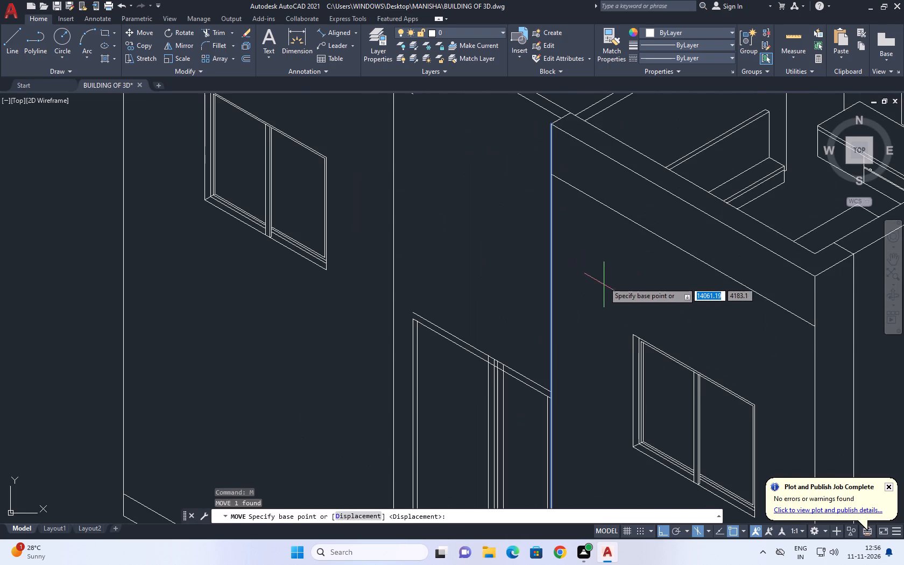
{"action": "left_click", "coordinate": [597, 273]}
{"action": "left_click", "coordinate": [619, 279]}
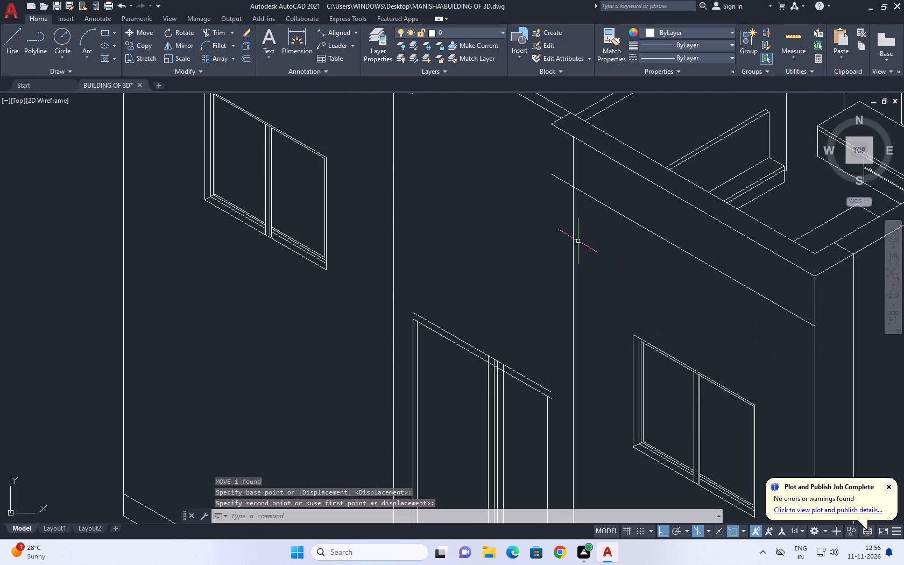
Draw the frame's outer vertical farther from the sofas, from the upper crossbar's end through the lower crossbar's end to the raised bottom line's end.
{"action": "middle_click_drag", "start_coordinate": [432, 211], "coordinate": [475, 215]}
{"action": "key", "text": "l"}
{"action": "key", "text": "space"}
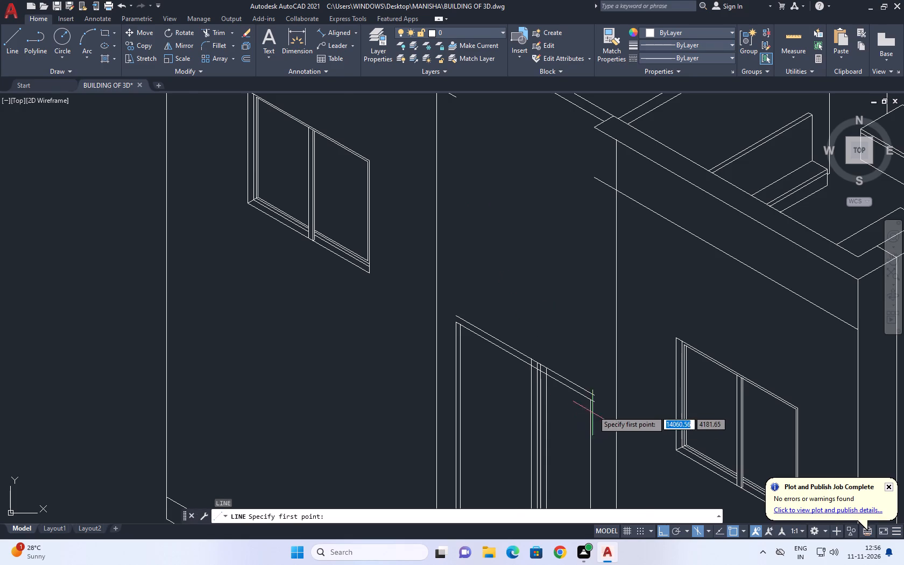
{"action": "scroll", "coordinate": [595, 406], "scroll_direction": "up", "scroll_amount": 3}
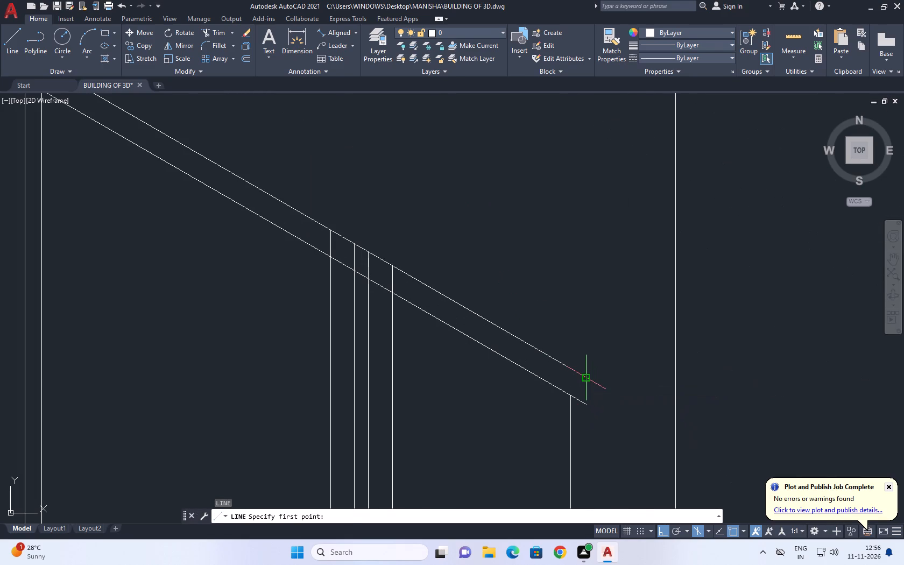
{"action": "left_click", "coordinate": [586, 377]}
{"action": "scroll", "coordinate": [585, 406], "scroll_direction": "down", "scroll_amount": 2}
{"action": "left_click", "coordinate": [585, 406]}
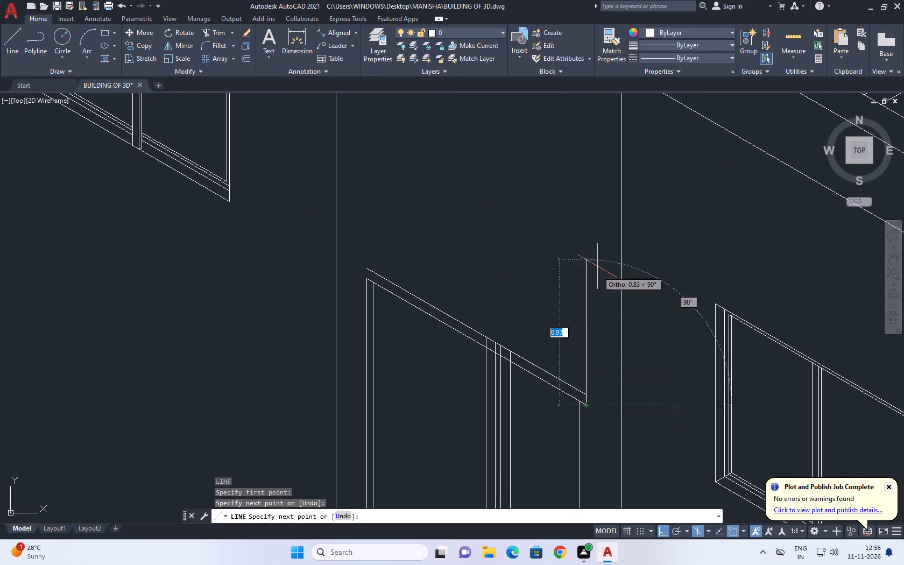
{"action": "scroll", "coordinate": [597, 234], "scroll_direction": "down", "scroll_amount": 3}
{"action": "scroll", "coordinate": [596, 460], "scroll_direction": "up", "scroll_amount": 1}
{"action": "middle_click_drag", "start_coordinate": [592, 458], "coordinate": [581, 426]}
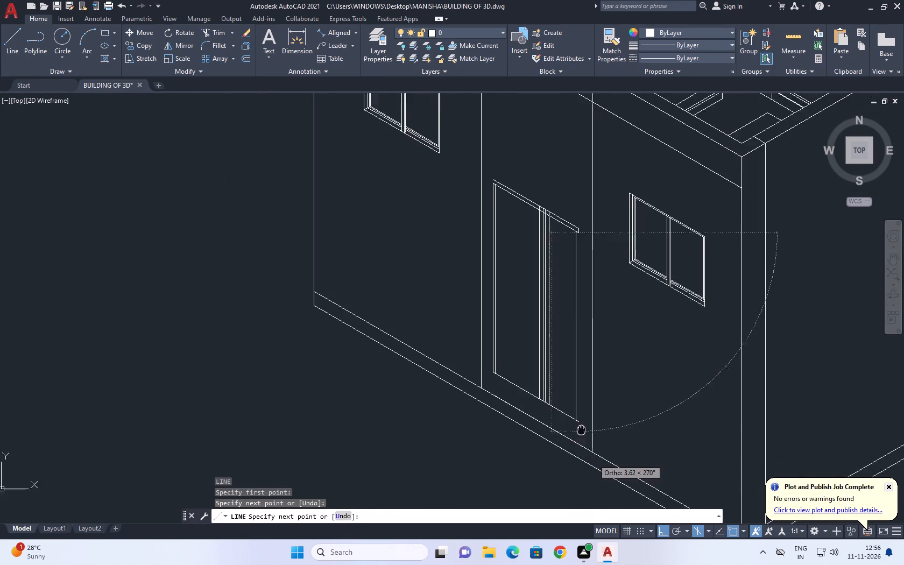
{"action": "middle_click_drag", "start_coordinate": [581, 426], "coordinate": [579, 411]}
{"action": "scroll", "coordinate": [578, 404], "scroll_direction": "up", "scroll_amount": 4}
{"action": "scroll", "coordinate": [539, 371], "scroll_direction": "up", "scroll_amount": 1}
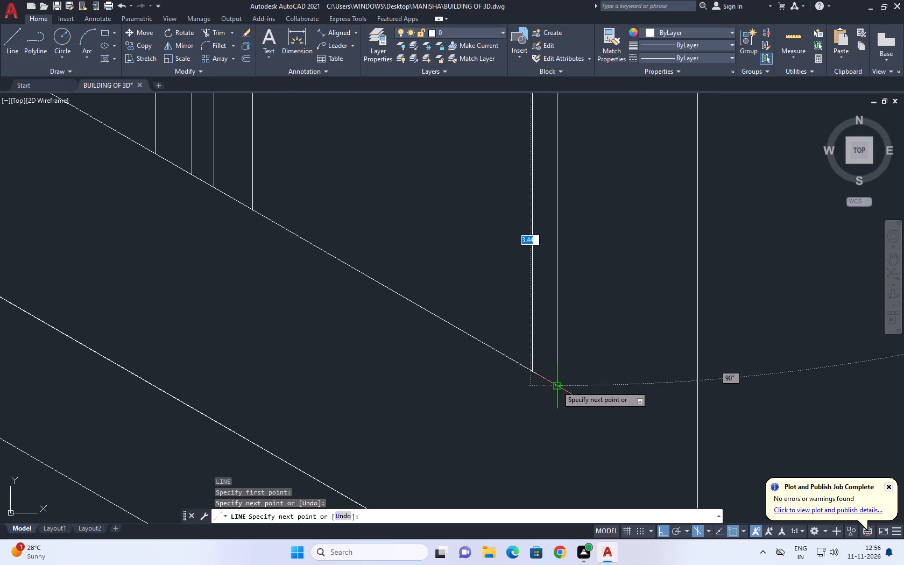
{"action": "left_click", "coordinate": [557, 386]}
{"action": "key", "text": "space"}
Fillet the frame's outer vertical near the sofas to the upper crossbar line with radius 0 to close the corner.
{"action": "scroll", "coordinate": [619, 362], "scroll_direction": "down", "scroll_amount": 4}
{"action": "middle_click_drag", "start_coordinate": [539, 229], "coordinate": [603, 418]}
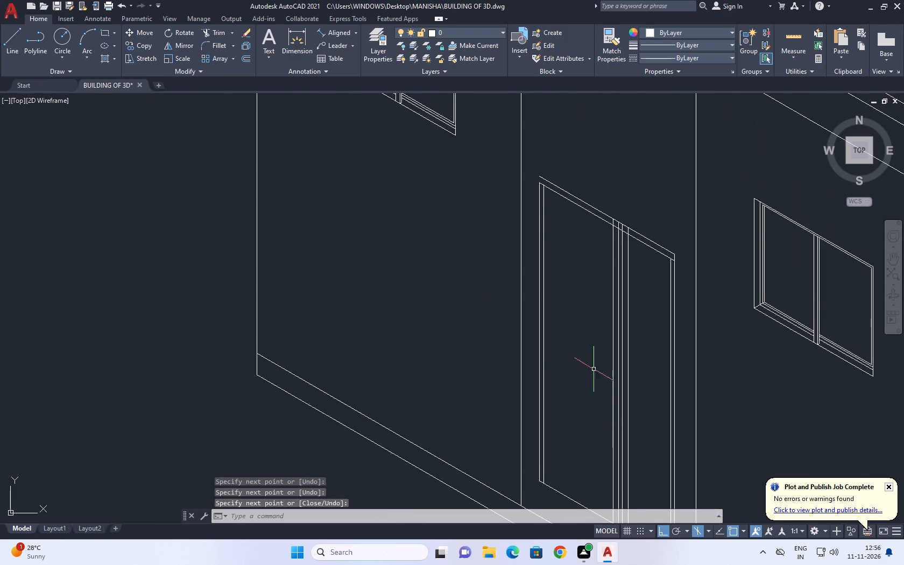
{"action": "middle_click_drag", "start_coordinate": [545, 169], "coordinate": [546, 213]}
{"action": "type", "text": "F"}
{"action": "key", "text": "space"}
{"action": "scroll", "coordinate": [547, 214], "scroll_direction": "up", "scroll_amount": 2}
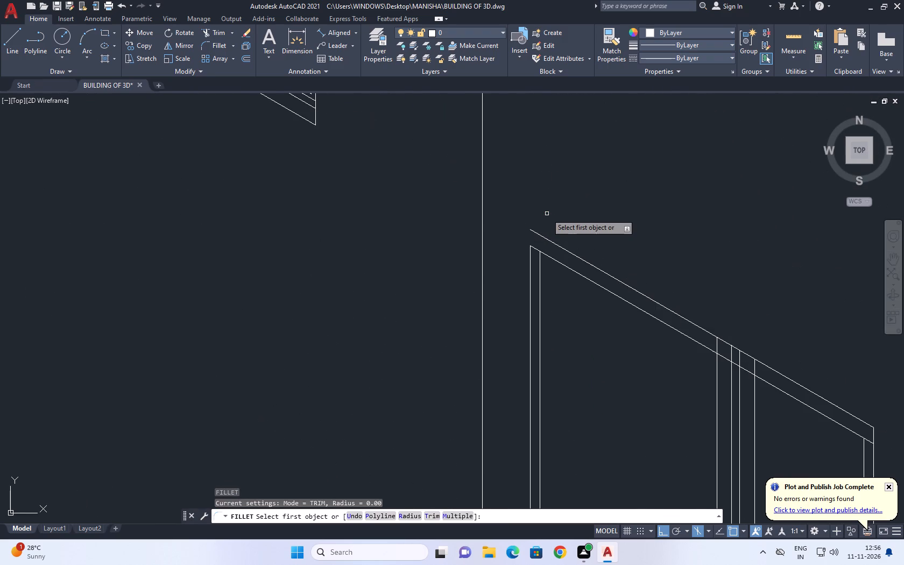
{"action": "left_click", "coordinate": [531, 253]}
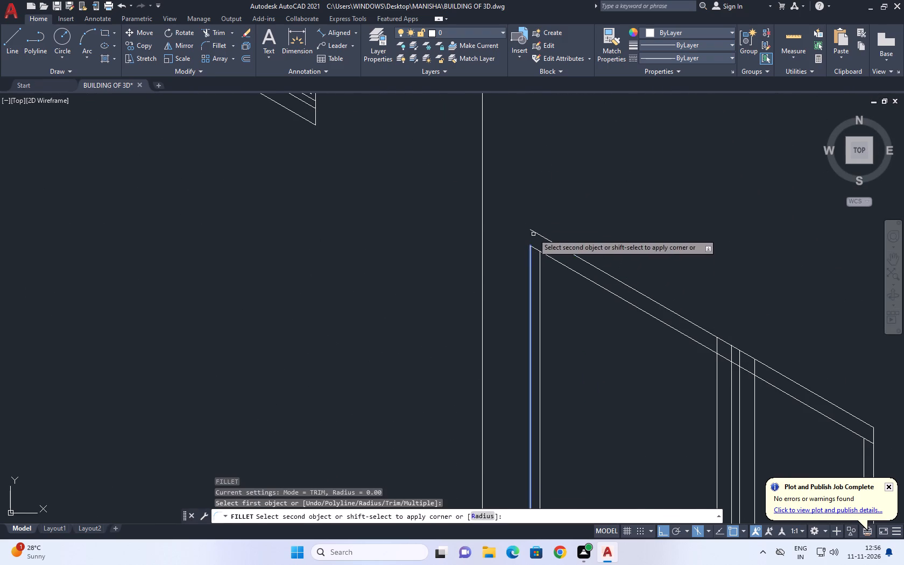
{"action": "left_click", "coordinate": [534, 233]}
Trim the lower crossbar between the four middle verticals and the outer two verticals' upper ends above the lower crossbar.
{"action": "scroll", "coordinate": [522, 226], "scroll_direction": "down", "scroll_amount": 1}
{"action": "middle_click_drag", "start_coordinate": [642, 280], "coordinate": [610, 270]}
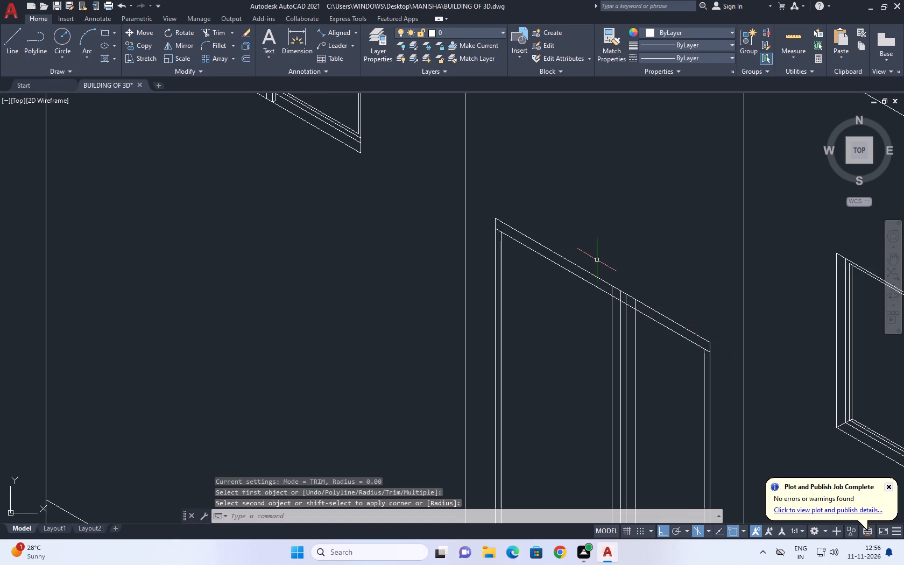
{"action": "type", "text": "TR"}
{"action": "key", "text": "space"}
{"action": "scroll", "coordinate": [606, 300], "scroll_direction": "up", "scroll_amount": 3}
{"action": "left_click", "coordinate": [617, 267]}
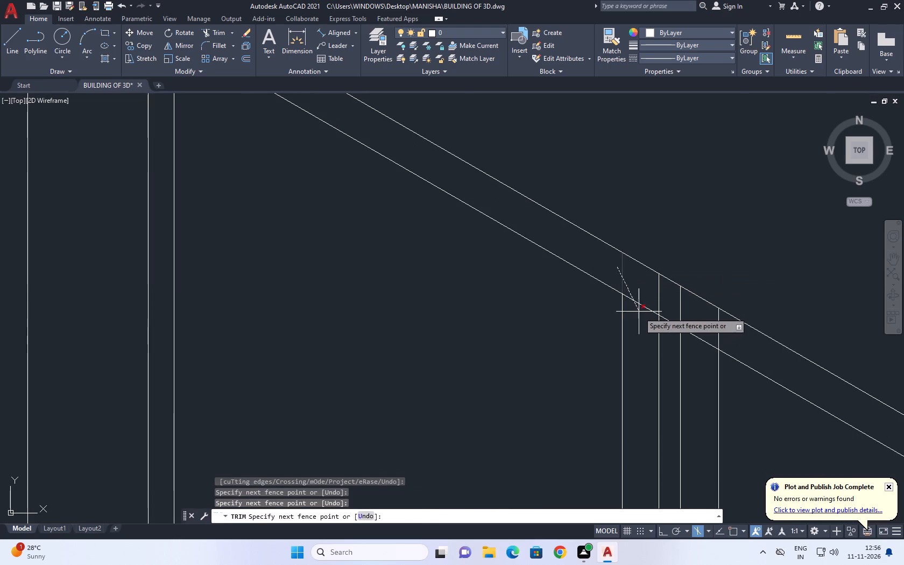
{"action": "left_click", "coordinate": [642, 321]}
{"action": "left_click", "coordinate": [704, 347]}
{"action": "left_click", "coordinate": [722, 336]}
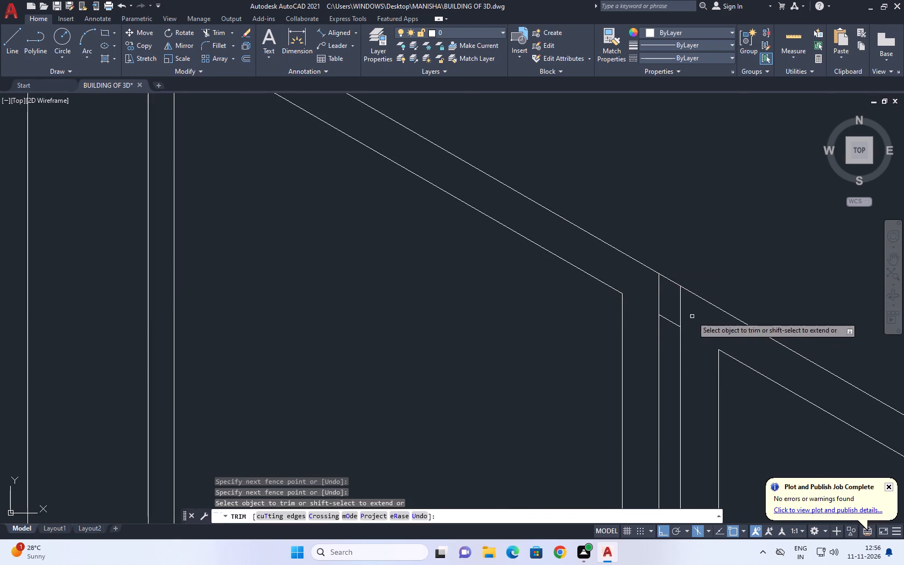
{"action": "left_click", "coordinate": [667, 312]}
{"action": "left_click_drag", "start_coordinate": [672, 329], "coordinate": [672, 335]}
Trim the lower crossbar stubs between the inner and outer verticals at both outer top corners of the frame.
{"action": "scroll", "coordinate": [641, 244], "scroll_direction": "down", "scroll_amount": 5}
{"action": "scroll", "coordinate": [658, 292], "scroll_direction": "down", "scroll_amount": 1}
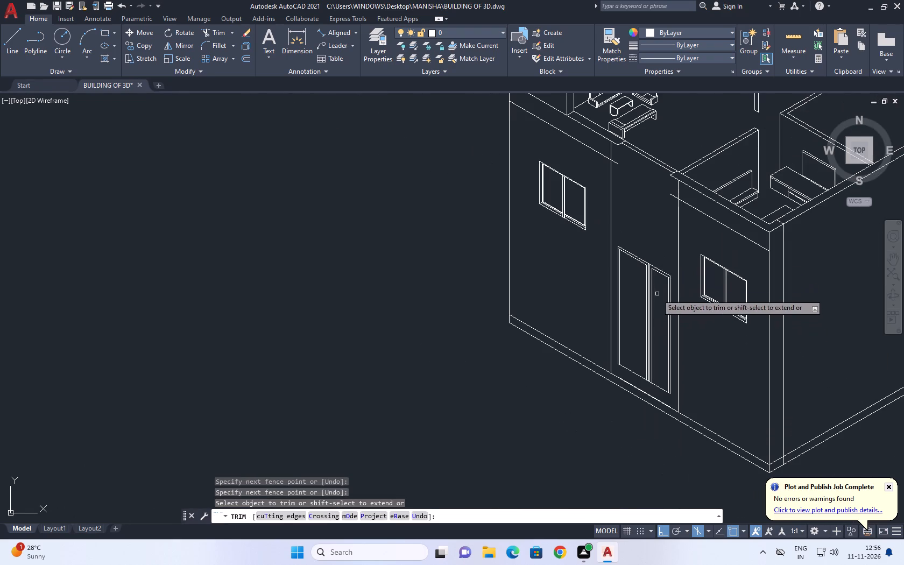
{"action": "scroll", "coordinate": [666, 276], "scroll_direction": "up", "scroll_amount": 4}
{"action": "left_click", "coordinate": [670, 301]}
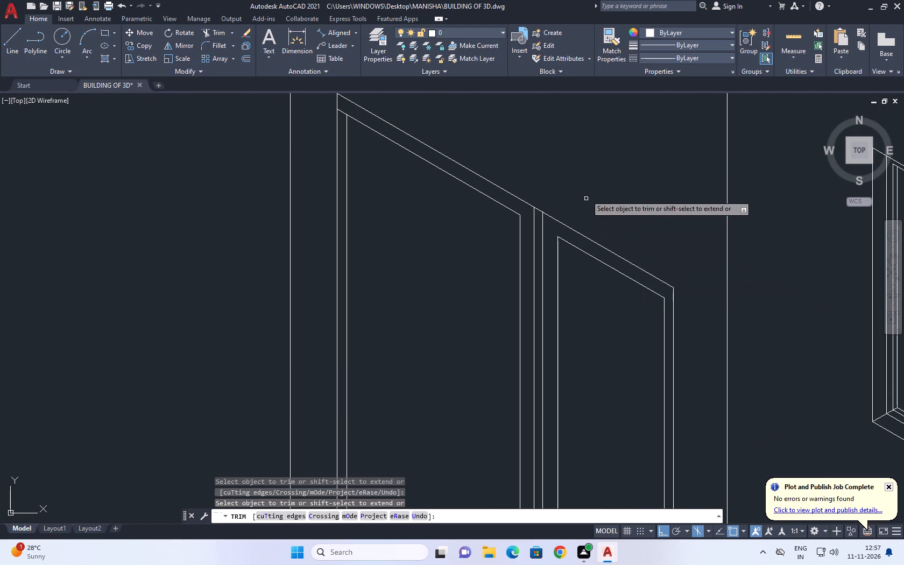
{"action": "key", "text": "space"}
{"action": "middle_click_drag", "start_coordinate": [610, 199], "coordinate": [658, 282]}
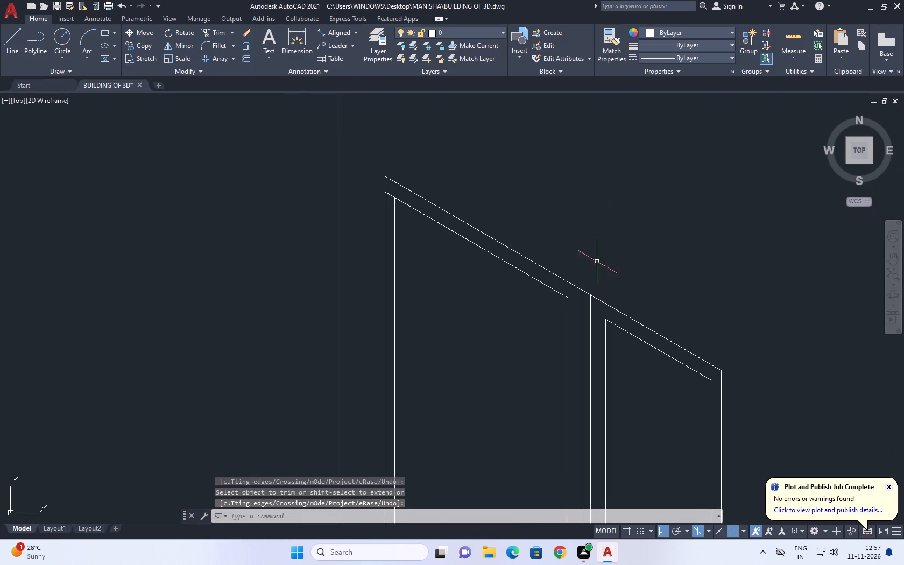
{"action": "key", "text": "space"}
{"action": "scroll", "coordinate": [373, 181], "scroll_direction": "up", "scroll_amount": 1}
{"action": "left_click", "coordinate": [396, 207]}
{"action": "left_click", "coordinate": [397, 196]}
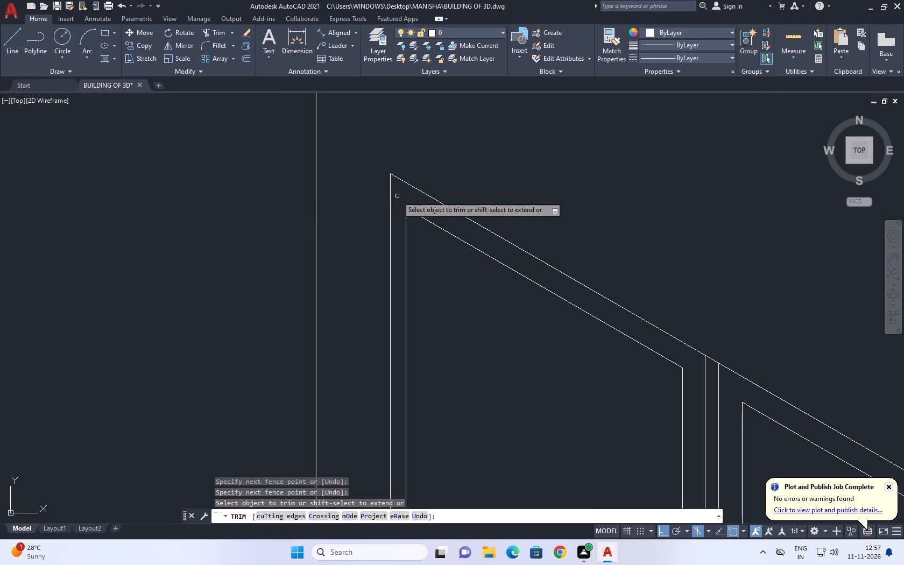
{"action": "key", "text": "space"}
Trim the wall-top edge lines and the upper band line that overrun the moved recess vertical near the sofas.
{"action": "scroll", "coordinate": [446, 193], "scroll_direction": "down", "scroll_amount": 4}
{"action": "middle_click_drag", "start_coordinate": [577, 187], "coordinate": [570, 242]}
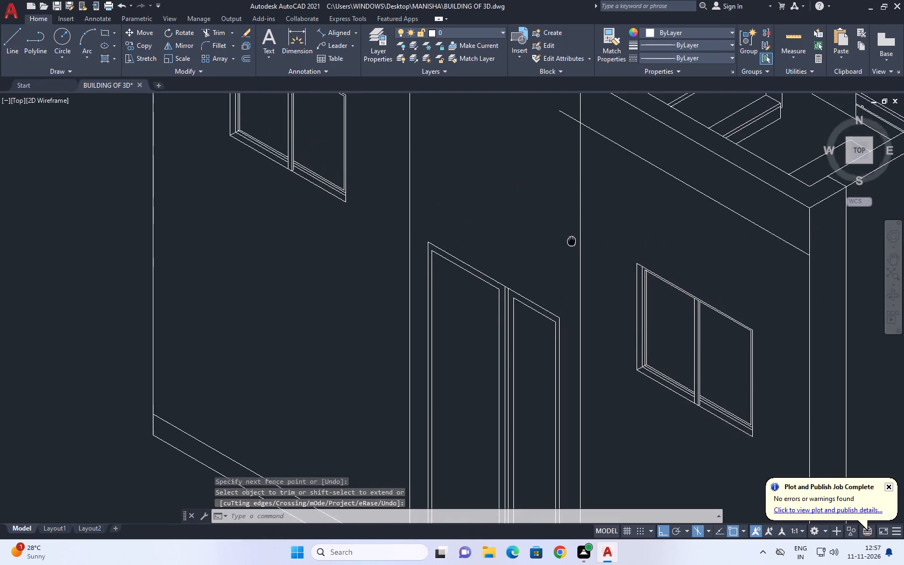
{"action": "middle_click_drag", "start_coordinate": [570, 242], "coordinate": [540, 303]}
{"action": "scroll", "coordinate": [512, 315], "scroll_direction": "down", "scroll_amount": 1}
{"action": "middle_click_drag", "start_coordinate": [514, 220], "coordinate": [519, 255]}
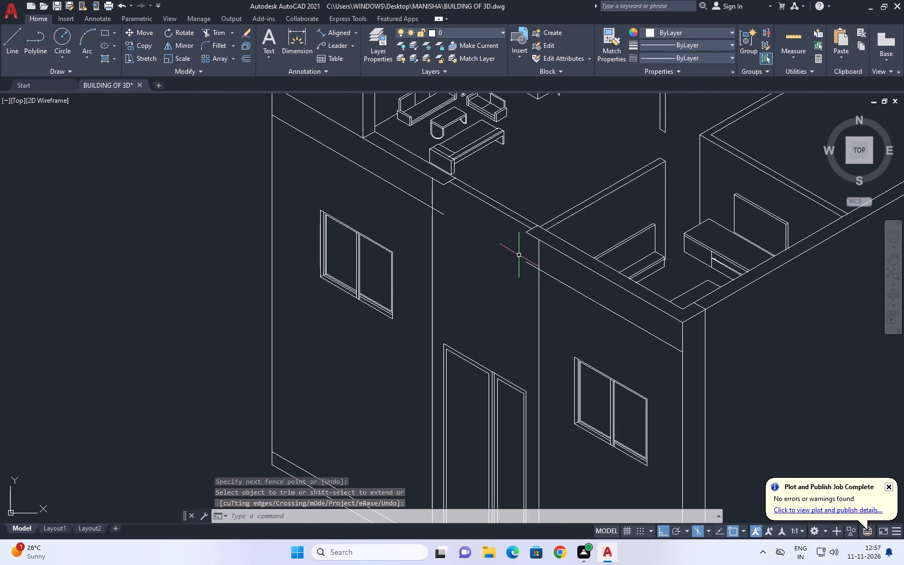
{"action": "type", "text": "TR"}
{"action": "key", "text": "space"}
{"action": "scroll", "coordinate": [446, 188], "scroll_direction": "up", "scroll_amount": 2}
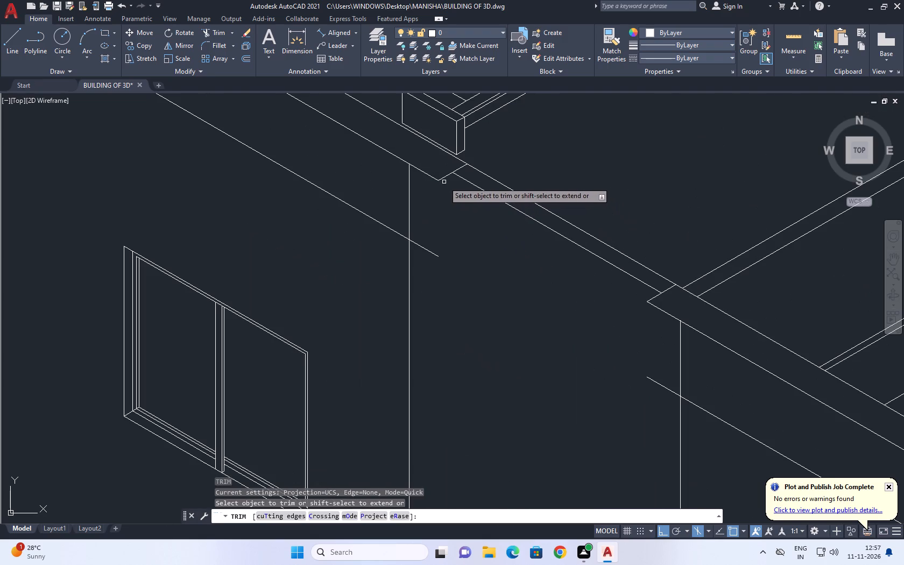
{"action": "left_click", "coordinate": [443, 180]}
{"action": "left_click", "coordinate": [435, 179]}
{"action": "left_click_drag", "start_coordinate": [435, 229], "coordinate": [437, 236]}
{"action": "left_click", "coordinate": [429, 260]}
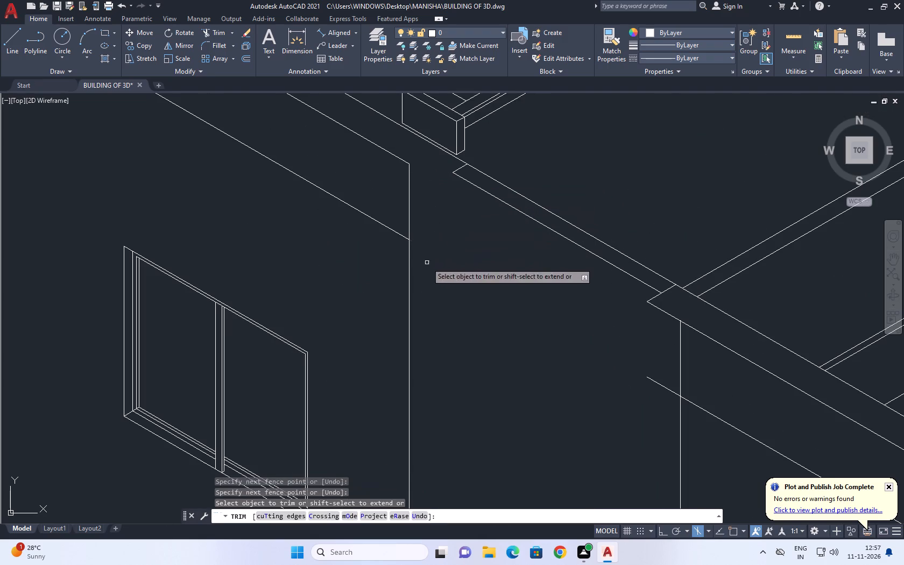
Trim the wall-top edge, band line and short return line that overrun the recess vertical farther from the sofas.
{"action": "left_click", "coordinate": [665, 385]}
{"action": "left_click", "coordinate": [660, 397]}
{"action": "left_click", "coordinate": [671, 315]}
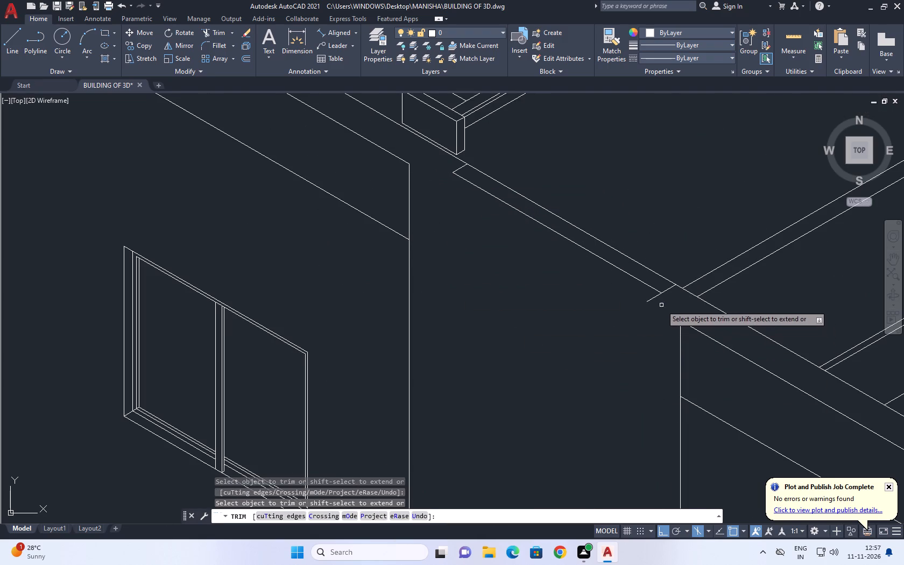
{"action": "left_click_drag", "start_coordinate": [658, 300], "coordinate": [643, 296]}
{"action": "left_click", "coordinate": [626, 289]}
{"action": "left_click", "coordinate": [552, 280]}
{"action": "middle_click_drag", "start_coordinate": [550, 276], "coordinate": [567, 331]}
{"action": "key", "text": "space"}
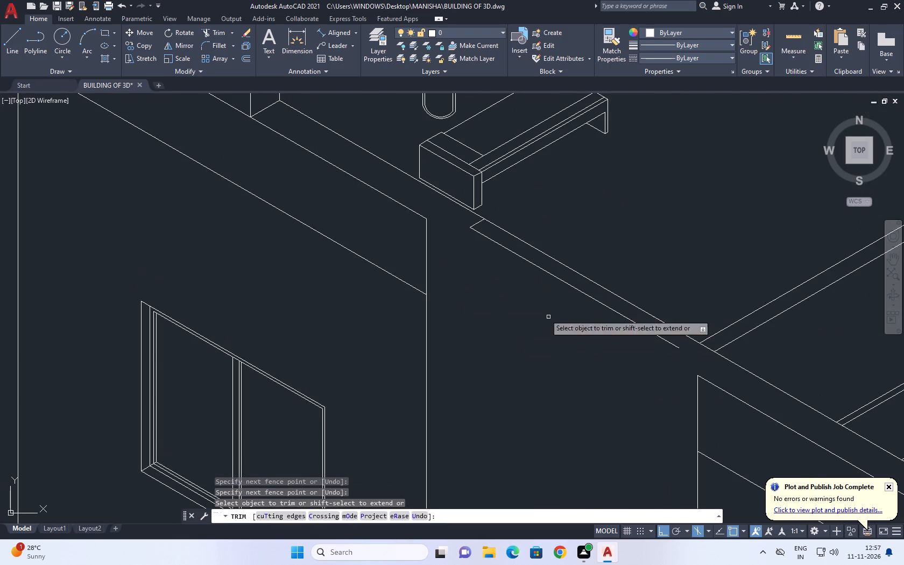
Draw a line in the top isoplane from the wall-top corner near the sofas across the wall thickness, past its inner edge.
{"action": "middle_click_drag", "start_coordinate": [463, 218], "coordinate": [472, 273]}
{"action": "middle_click_drag", "start_coordinate": [462, 303], "coordinate": [460, 330]}
{"action": "key", "text": "l"}
{"action": "key", "text": "space"}
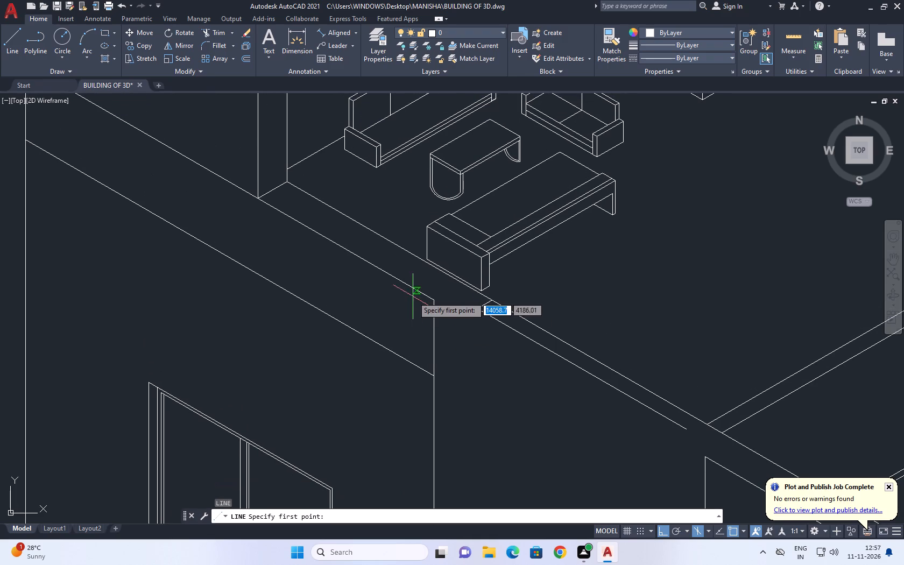
{"action": "left_click", "coordinate": [437, 301]}
{"action": "scroll", "coordinate": [488, 296], "scroll_direction": "up", "scroll_amount": 1}
{"action": "key", "text": "F5"}
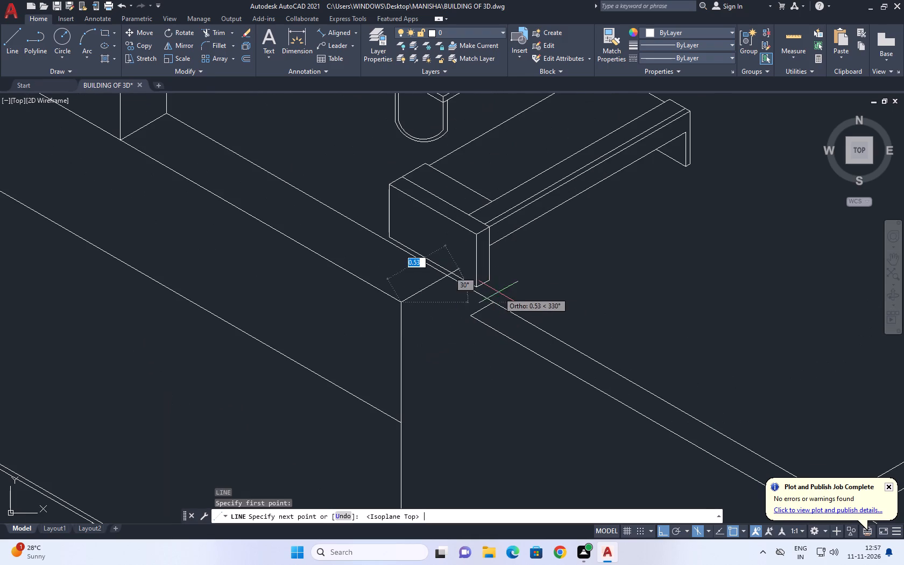
{"action": "left_click", "coordinate": [532, 264]}
{"action": "key", "text": "space"}
Draw a matching line from the recess's far wall-top corner across the wall thickness, past its inner edge.
{"action": "middle_click_drag", "start_coordinate": [598, 342], "coordinate": [550, 293]}
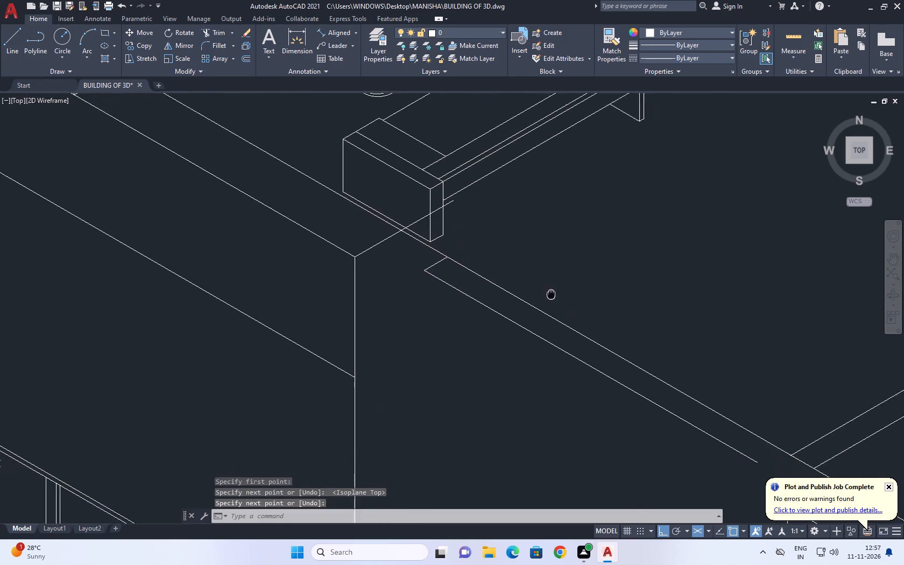
{"action": "middle_click_drag", "start_coordinate": [550, 293], "coordinate": [547, 285]}
{"action": "scroll", "coordinate": [543, 278], "scroll_direction": "down", "scroll_amount": 2}
{"action": "middle_click_drag", "start_coordinate": [602, 331], "coordinate": [550, 298]}
{"action": "key", "text": "space"}
{"action": "scroll", "coordinate": [585, 331], "scroll_direction": "up", "scroll_amount": 1}
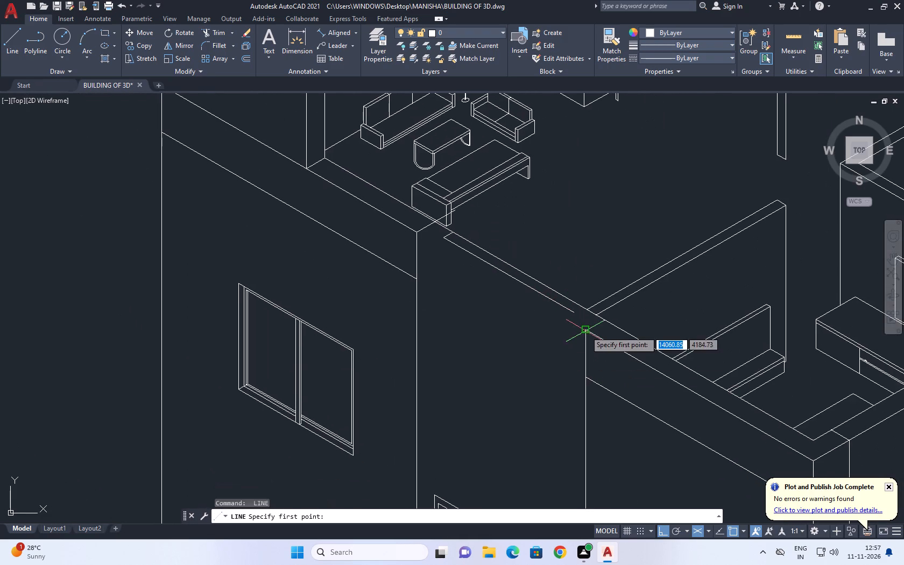
{"action": "left_click", "coordinate": [585, 329]}
{"action": "left_click", "coordinate": [642, 303]}
{"action": "key", "text": "space"}
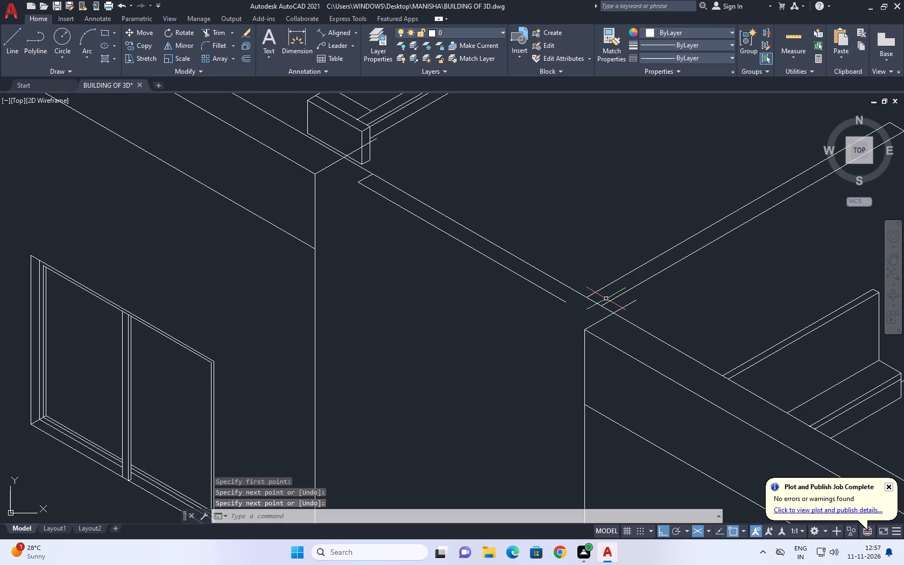
Trim the overrunning ends of both new return lines back to the wall top's inner edge.
{"action": "type", "text": "TR"}
{"action": "key", "text": "space"}
{"action": "left_click", "coordinate": [630, 306]}
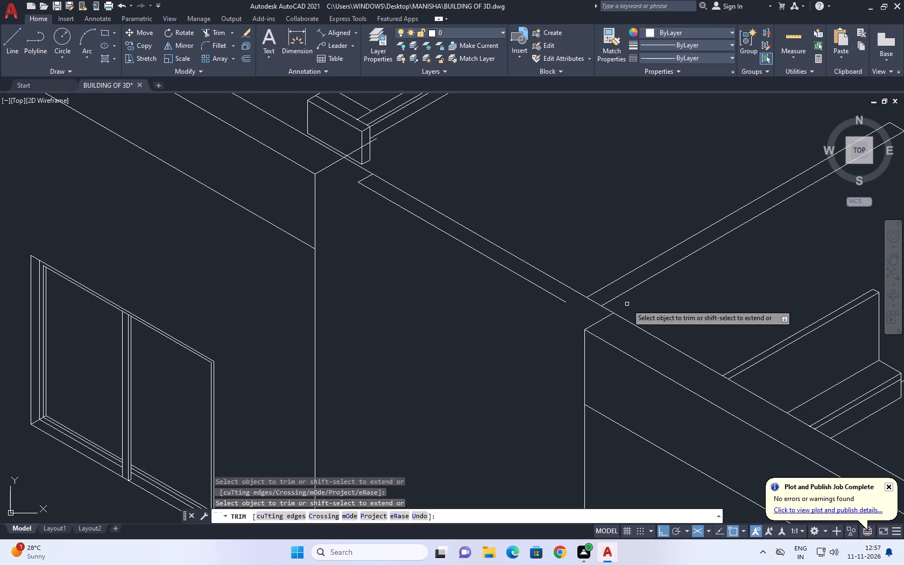
{"action": "middle_click_drag", "start_coordinate": [409, 220], "coordinate": [472, 312]}
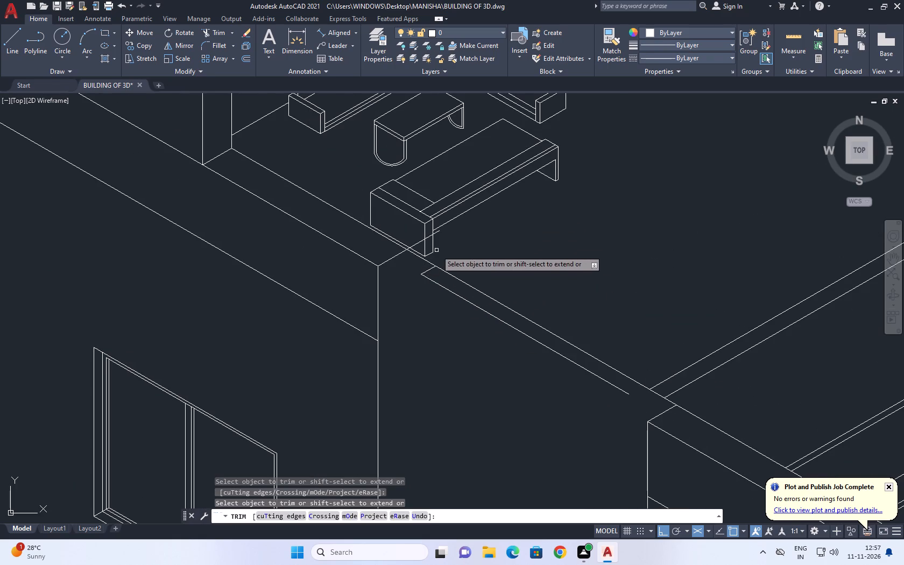
{"action": "scroll", "coordinate": [430, 239], "scroll_direction": "up", "scroll_amount": 4}
{"action": "left_click", "coordinate": [374, 277]}
{"action": "left_click", "coordinate": [388, 256]}
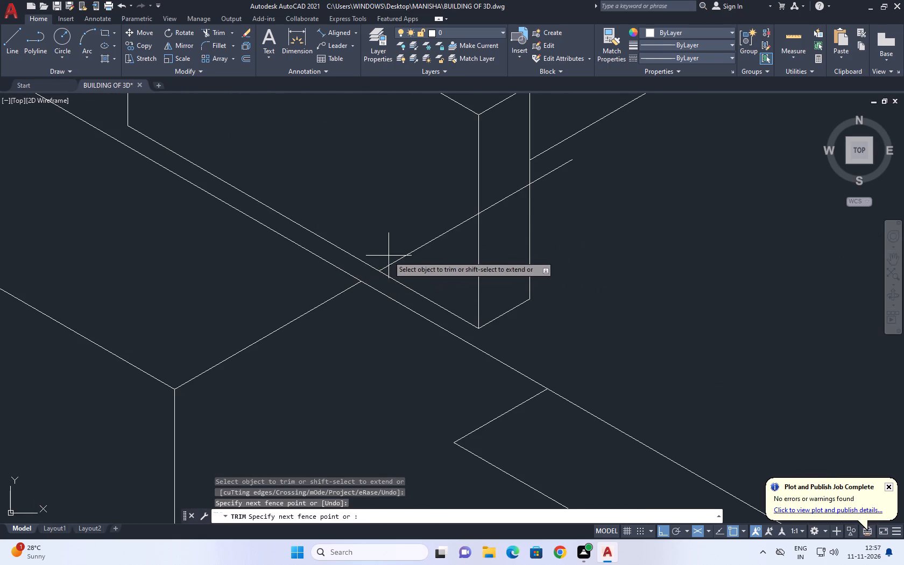
{"action": "left_click", "coordinate": [408, 260]}
{"action": "left_click", "coordinate": [502, 182]}
{"action": "left_click", "coordinate": [499, 228]}
{"action": "left_click", "coordinate": [560, 174]}
{"action": "left_click", "coordinate": [551, 166]}
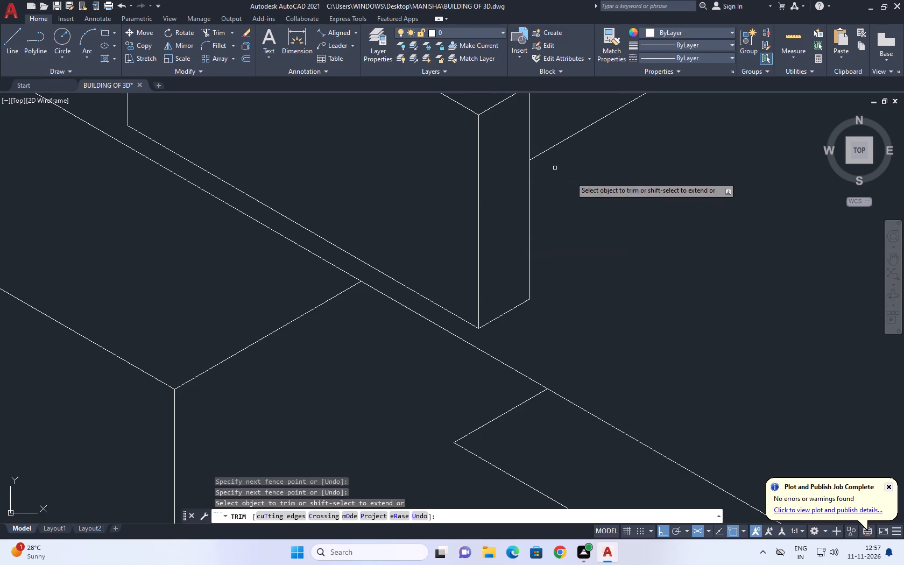
{"action": "right_click", "coordinate": [590, 185]}
{"action": "left_click", "coordinate": [611, 204]}
Extend the recessed wall-top line at both ends to meet the two return lines.
{"action": "scroll", "coordinate": [571, 201], "scroll_direction": "down", "scroll_amount": 3}
{"action": "middle_click_drag", "start_coordinate": [466, 197], "coordinate": [450, 196]}
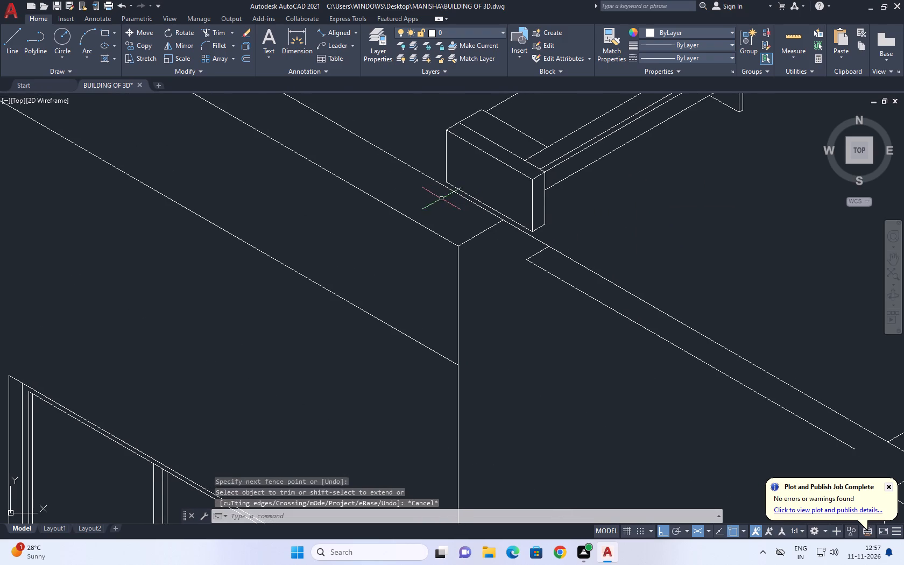
{"action": "type", "text": "EX"}
{"action": "key", "text": "space"}
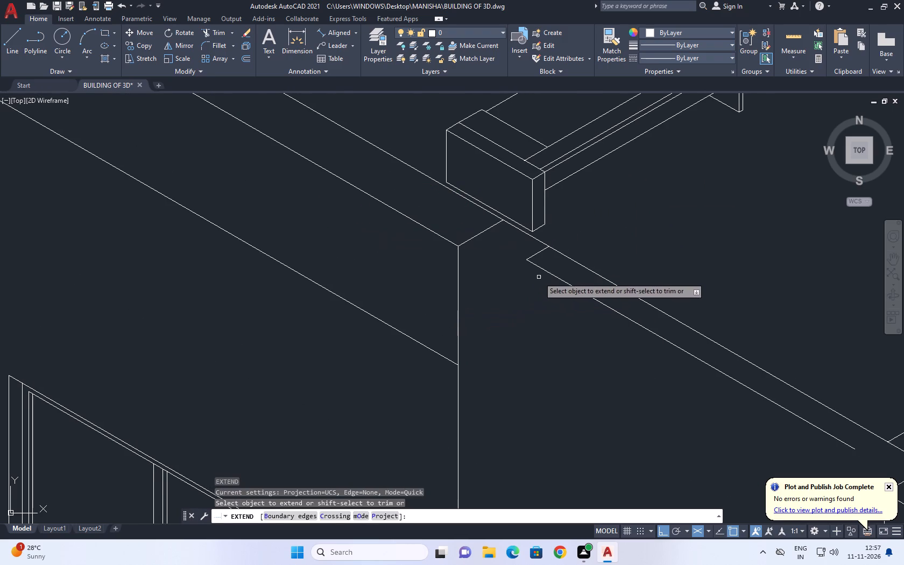
{"action": "scroll", "coordinate": [540, 278], "scroll_direction": "down", "scroll_amount": 3}
{"action": "left_click", "coordinate": [558, 286]}
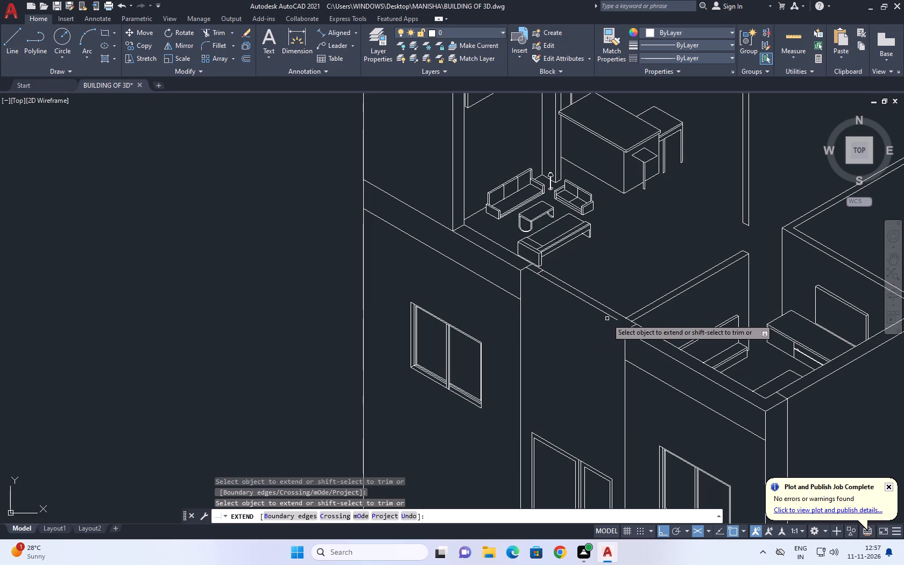
{"action": "left_click", "coordinate": [614, 317]}
{"action": "right_click", "coordinate": [636, 272]}
{"action": "left_click", "coordinate": [661, 285]}
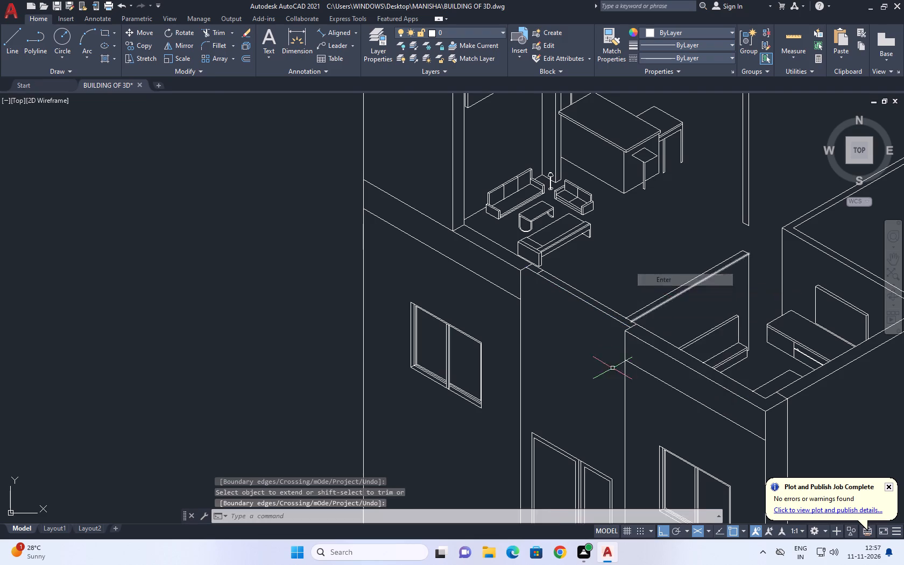
Erase the leftover short line across the recessed wall top near the sofas.
{"action": "scroll", "coordinate": [612, 368], "scroll_direction": "up", "scroll_amount": 3}
{"action": "middle_click_drag", "start_coordinate": [521, 239], "coordinate": [581, 348]}
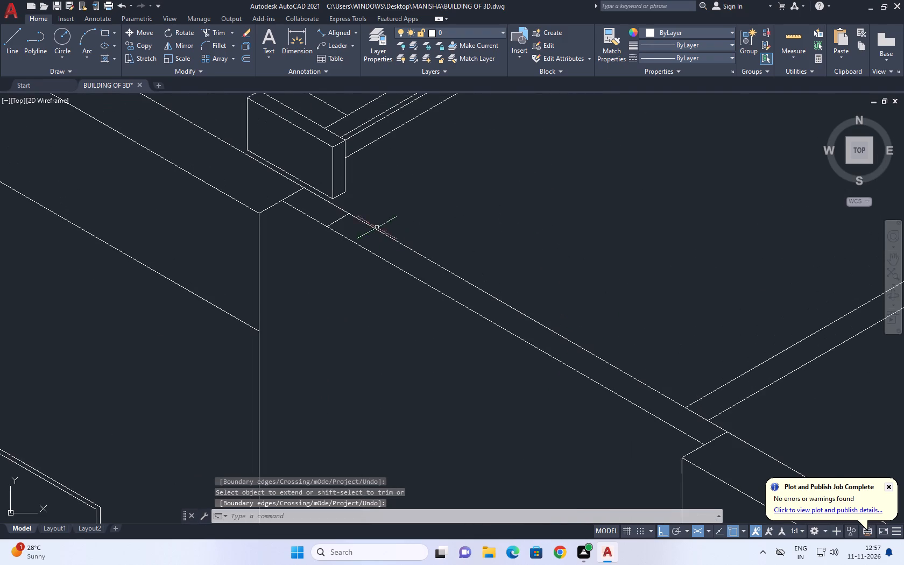
{"action": "middle_click_drag", "start_coordinate": [309, 208], "coordinate": [361, 286]}
{"action": "left_click", "coordinate": [357, 248]}
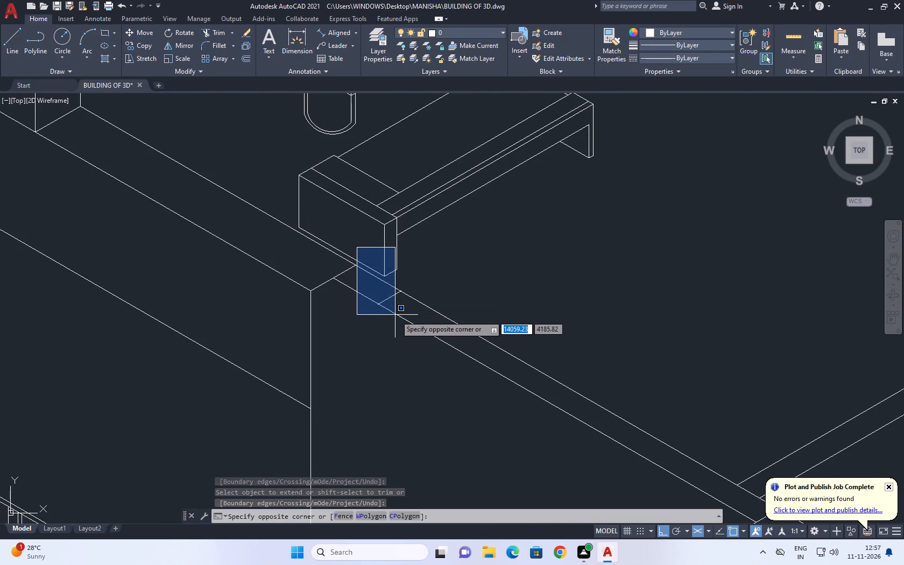
{"action": "left_click", "coordinate": [406, 318]}
{"action": "right_click", "coordinate": [449, 271]}
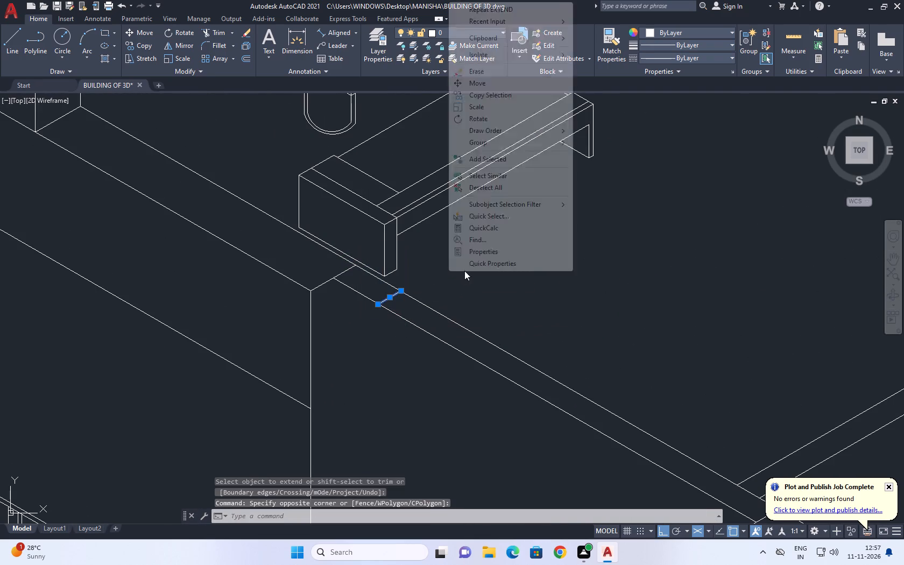
{"action": "left_click", "coordinate": [486, 74]}
Copy the recess frame's outer vertical on the sofa side about 0.15 outward along the isometric depth direction.
{"action": "scroll", "coordinate": [425, 293], "scroll_direction": "down", "scroll_amount": 1}
{"action": "scroll", "coordinate": [553, 247], "scroll_direction": "down", "scroll_amount": 1}
{"action": "middle_click_drag", "start_coordinate": [553, 247], "coordinate": [638, 239]}
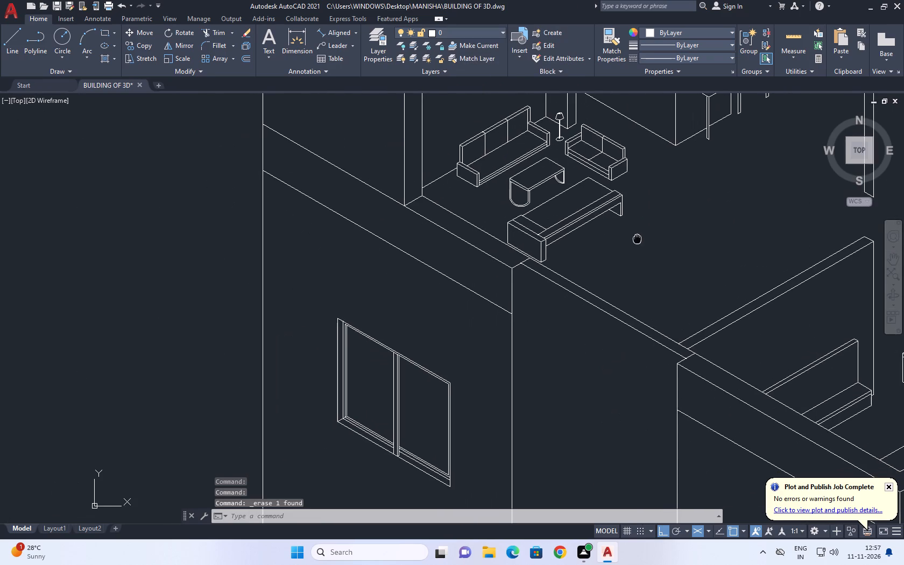
{"action": "middle_click_drag", "start_coordinate": [638, 239], "coordinate": [638, 238]}
{"action": "scroll", "coordinate": [638, 238], "scroll_direction": "down", "scroll_amount": 1}
{"action": "middle_click_drag", "start_coordinate": [655, 322], "coordinate": [681, 168]}
{"action": "middle_click_drag", "start_coordinate": [687, 295], "coordinate": [657, 241]}
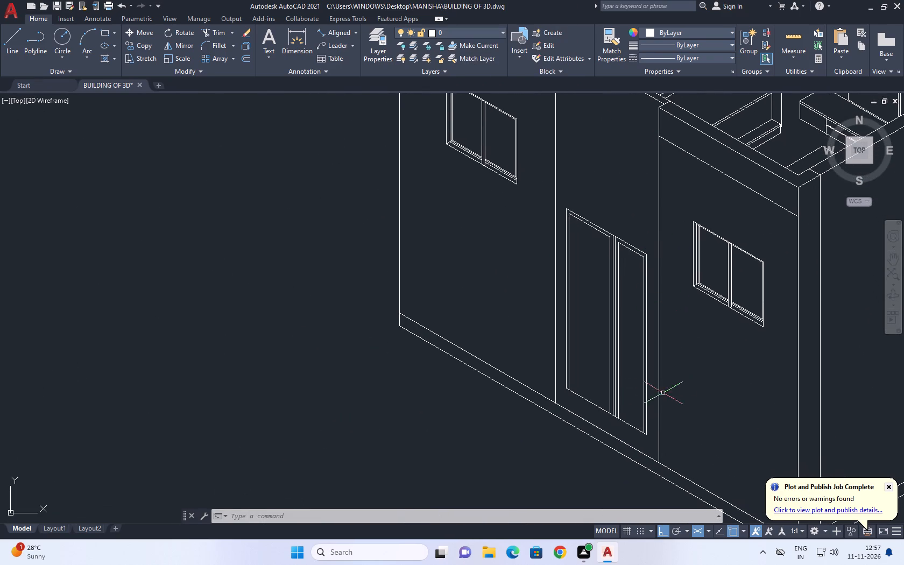
{"action": "middle_click_drag", "start_coordinate": [617, 389], "coordinate": [651, 387]}
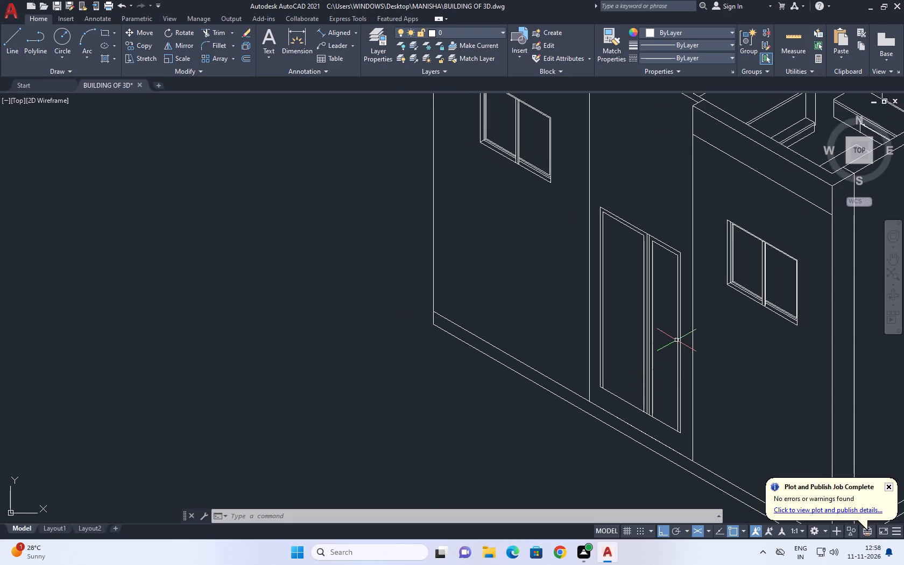
{"action": "middle_click_drag", "start_coordinate": [676, 363], "coordinate": [655, 355]}
{"action": "scroll", "coordinate": [609, 426], "scroll_direction": "up", "scroll_amount": 1}
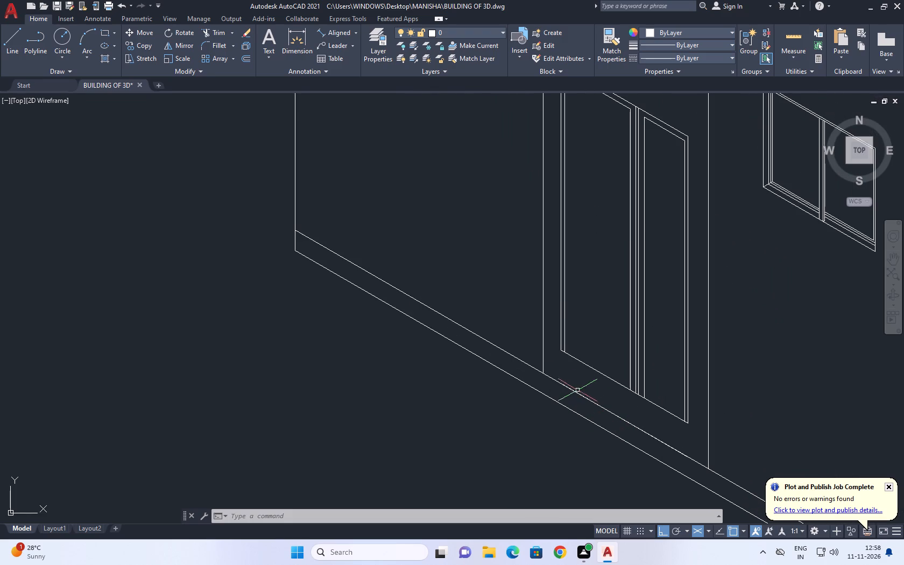
{"action": "scroll", "coordinate": [550, 330], "scroll_direction": "up", "scroll_amount": 1}
{"action": "middle_click_drag", "start_coordinate": [580, 344], "coordinate": [588, 360]}
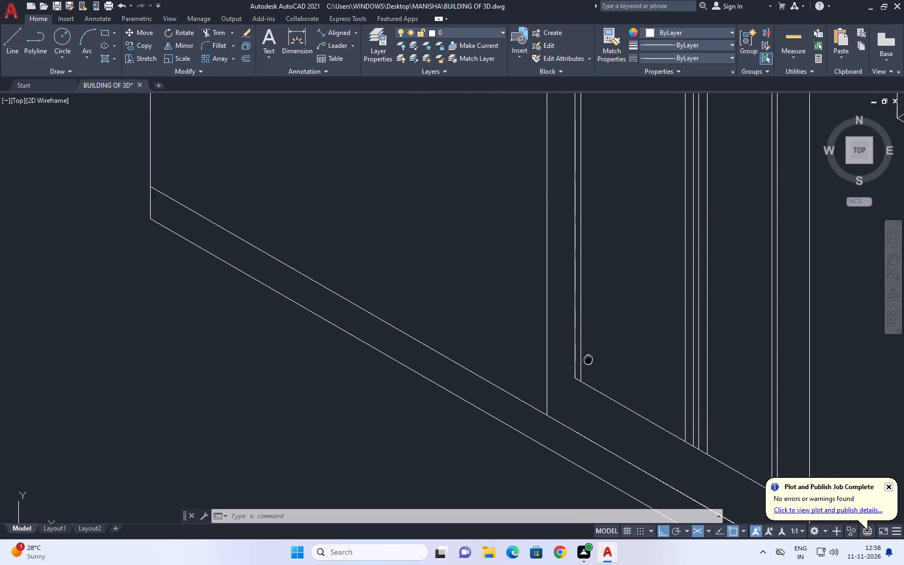
{"action": "middle_click_drag", "start_coordinate": [588, 360], "coordinate": [592, 371]}
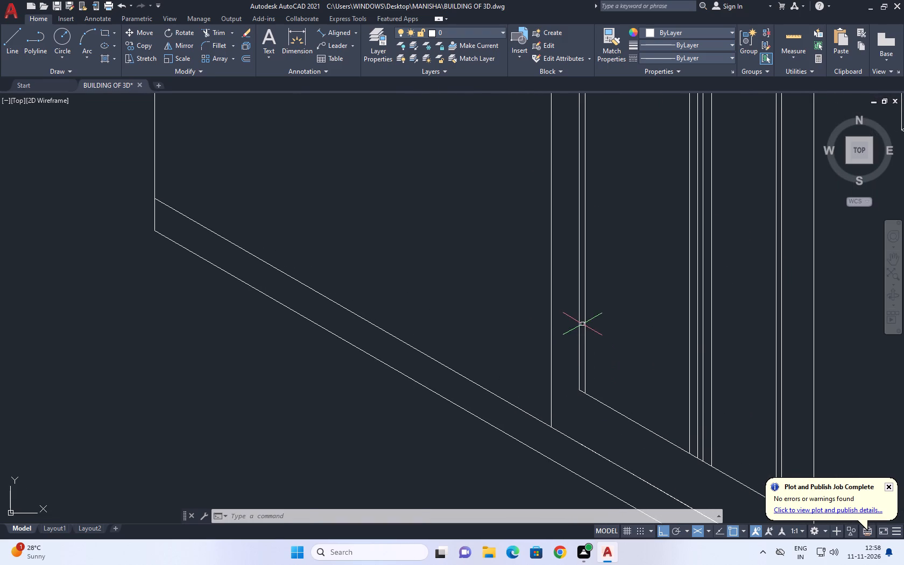
{"action": "left_click", "coordinate": [582, 324]}
{"action": "left_click", "coordinate": [576, 319]}
{"action": "left_click", "coordinate": [136, 41]}
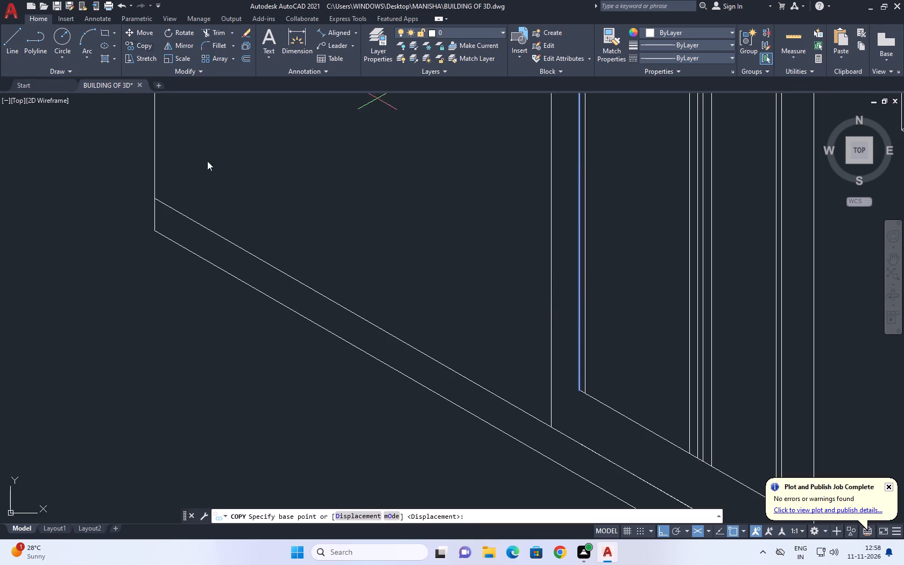
{"action": "left_click", "coordinate": [581, 286]}
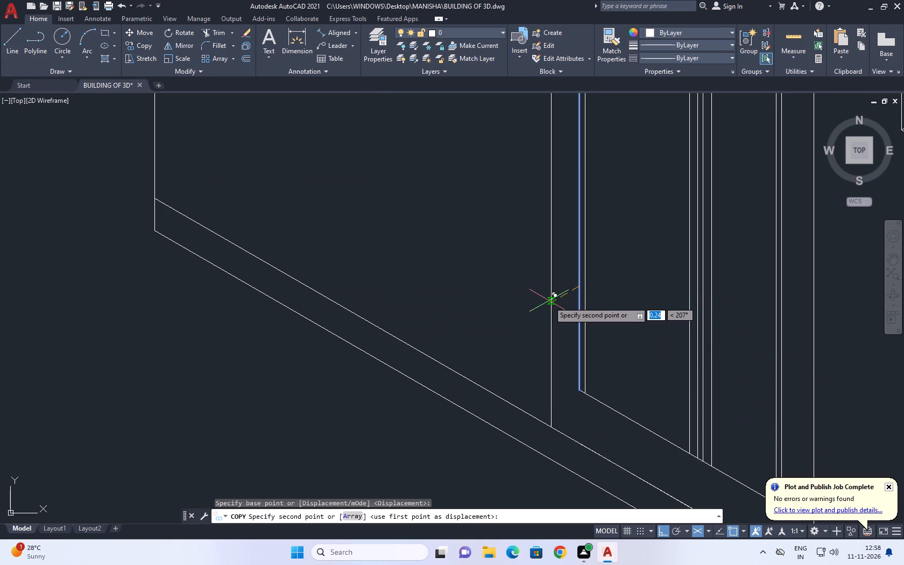
{"action": "left_click", "coordinate": [564, 298]}
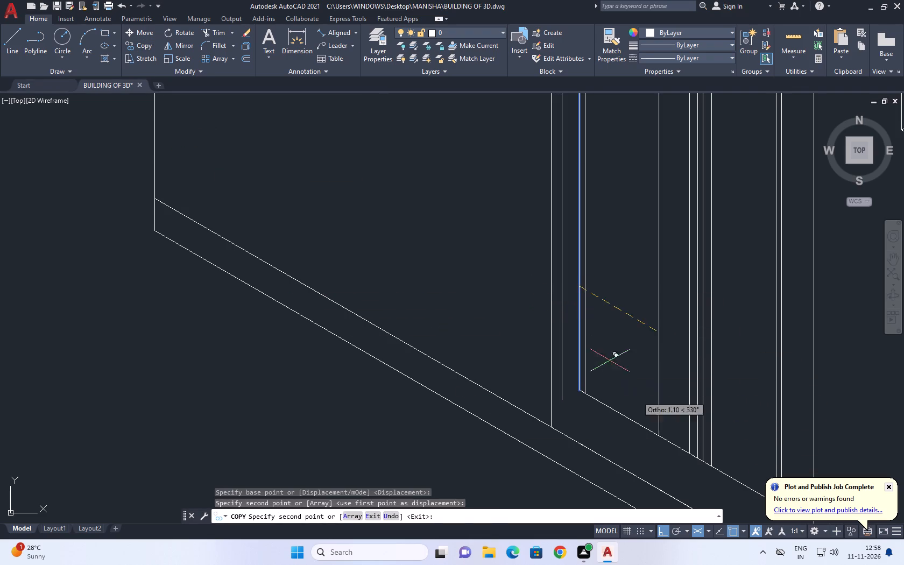
{"action": "right_click", "coordinate": [660, 241]}
{"action": "left_click", "coordinate": [700, 257]}
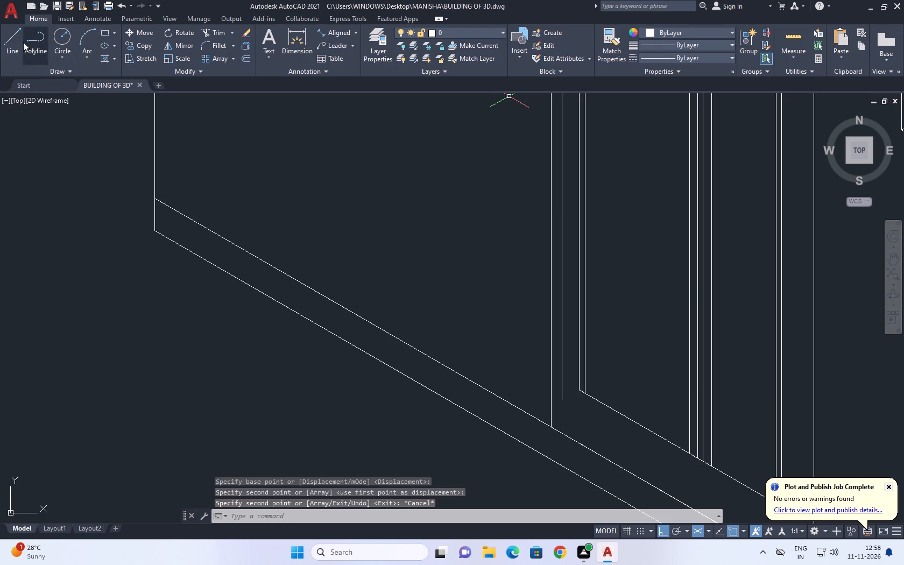
Draw a line joining the lower ends of the frame's outer vertical and its copy.
{"action": "left_click", "coordinate": [4, 49]}
{"action": "scroll", "coordinate": [575, 392], "scroll_direction": "up", "scroll_amount": 2}
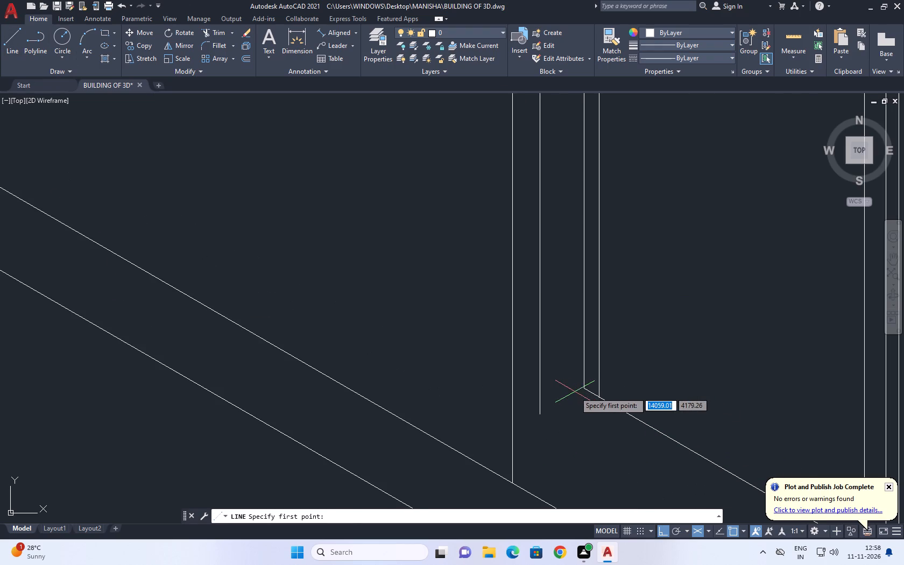
{"action": "left_click", "coordinate": [584, 389]}
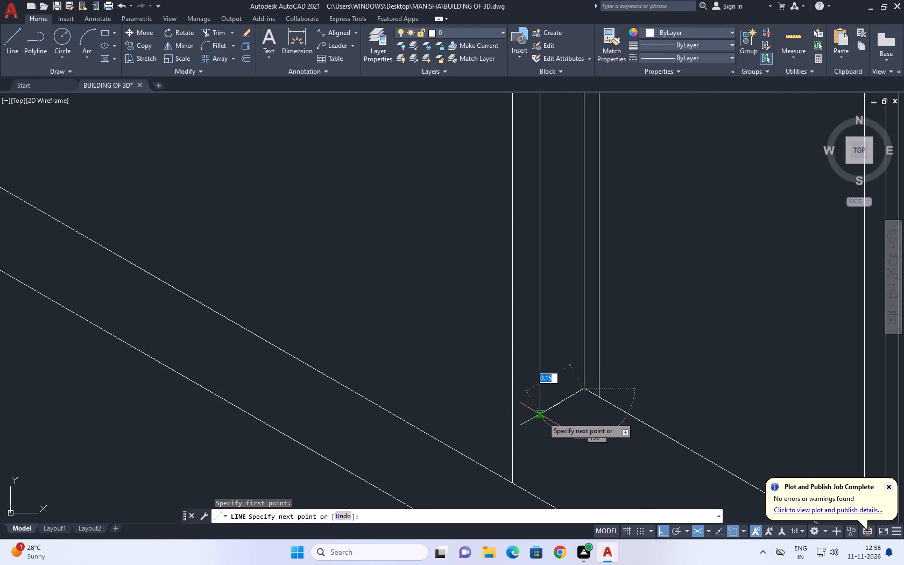
{"action": "left_click", "coordinate": [542, 417]}
{"action": "right_click", "coordinate": [658, 331]}
{"action": "left_click", "coordinate": [707, 344]}
Fillet the upper end of the outward-copied vertical with the recess frame's sloping top line to form a corner.
{"action": "scroll", "coordinate": [610, 376], "scroll_direction": "down", "scroll_amount": 2}
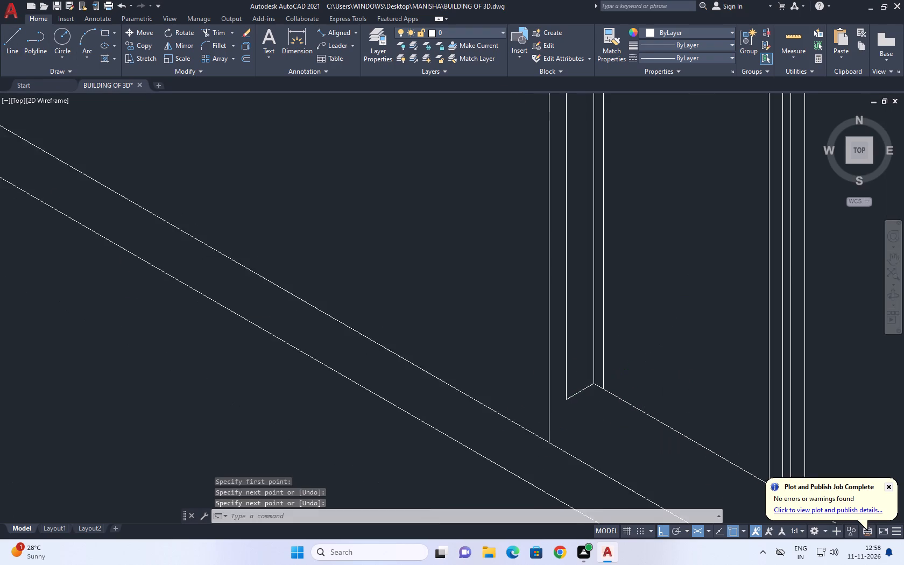
{"action": "scroll", "coordinate": [610, 376], "scroll_direction": "down", "scroll_amount": 2}
{"action": "middle_click_drag", "start_coordinate": [643, 314], "coordinate": [644, 381]}
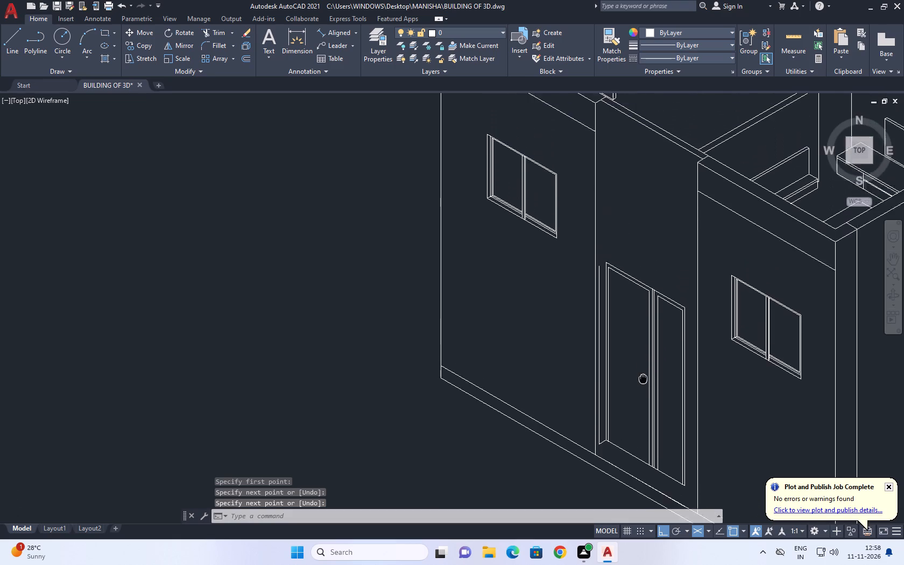
{"action": "middle_click_drag", "start_coordinate": [644, 381], "coordinate": [646, 405]}
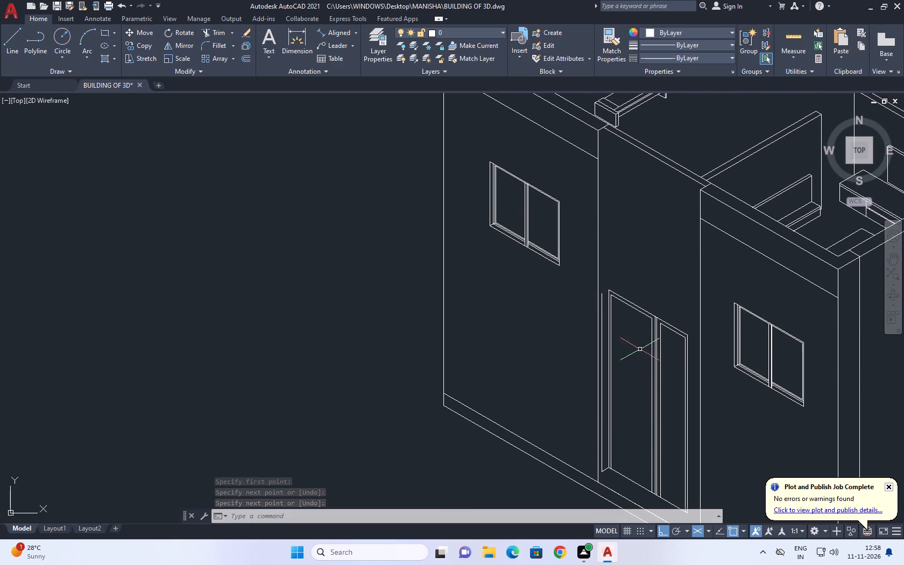
{"action": "middle_click_drag", "start_coordinate": [641, 329], "coordinate": [653, 382]}
{"action": "scroll", "coordinate": [653, 382], "scroll_direction": "up", "scroll_amount": 1}
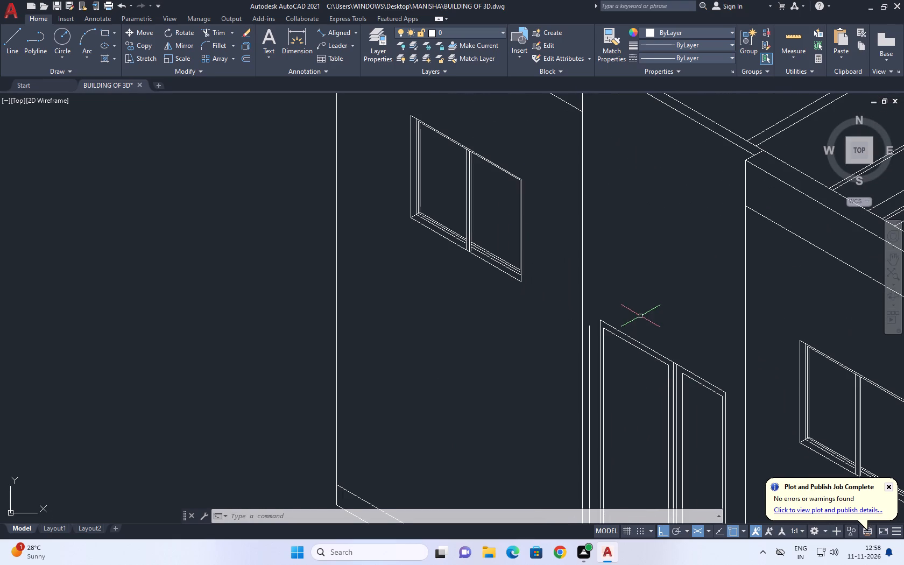
{"action": "left_click", "coordinate": [221, 46]}
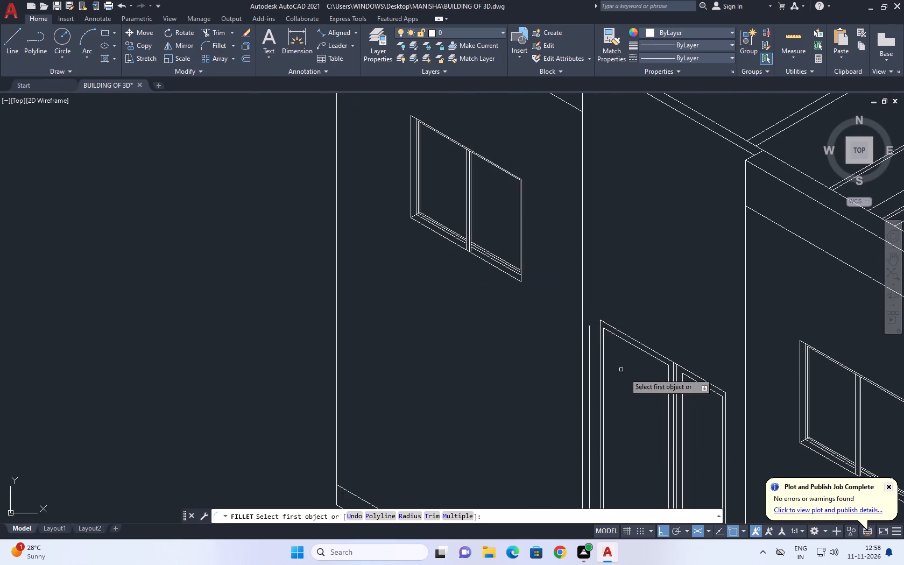
{"action": "scroll", "coordinate": [597, 316], "scroll_direction": "up", "scroll_amount": 3}
{"action": "left_click", "coordinate": [558, 364]}
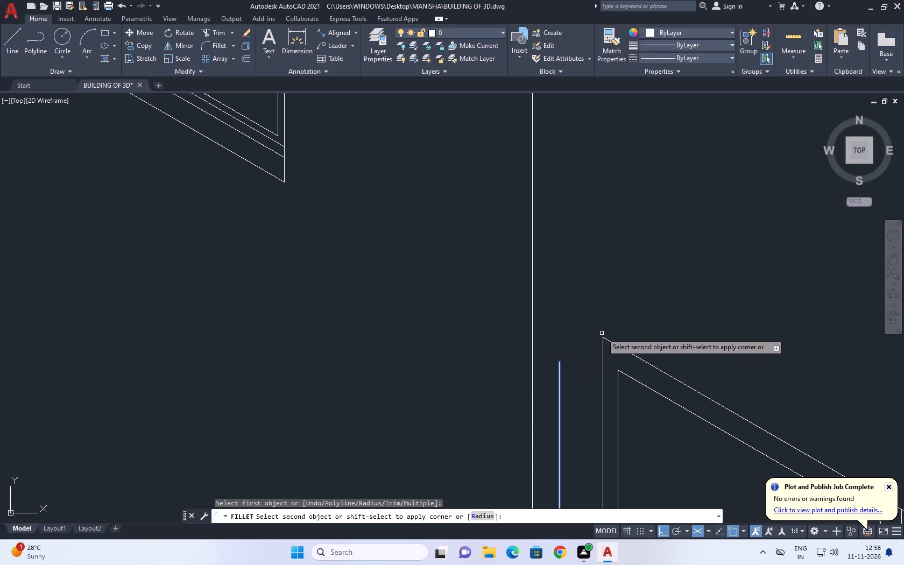
{"action": "left_click", "coordinate": [606, 338]}
{"action": "scroll", "coordinate": [614, 314], "scroll_direction": "down", "scroll_amount": 5}
{"action": "middle_click_drag", "start_coordinate": [660, 335], "coordinate": [660, 336]}
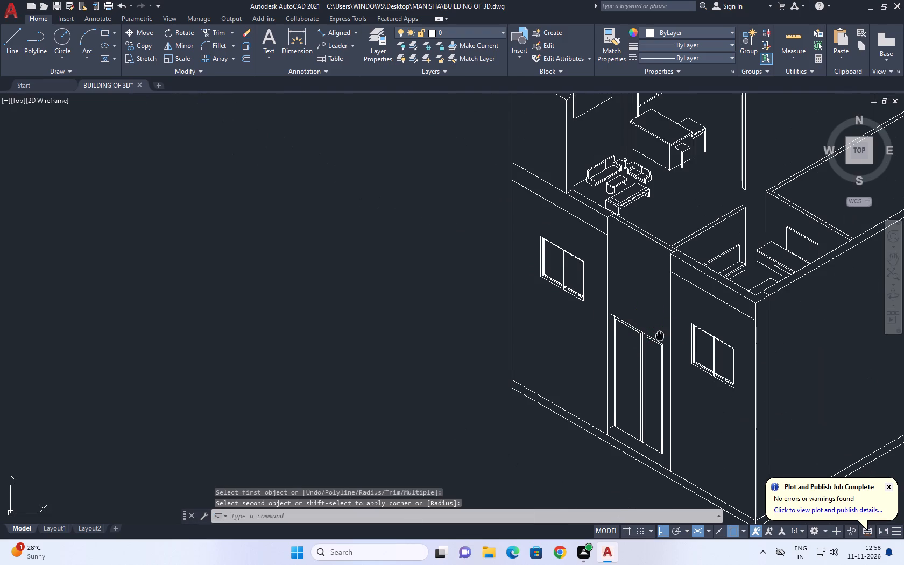
{"action": "middle_click_drag", "start_coordinate": [660, 336], "coordinate": [659, 330]}
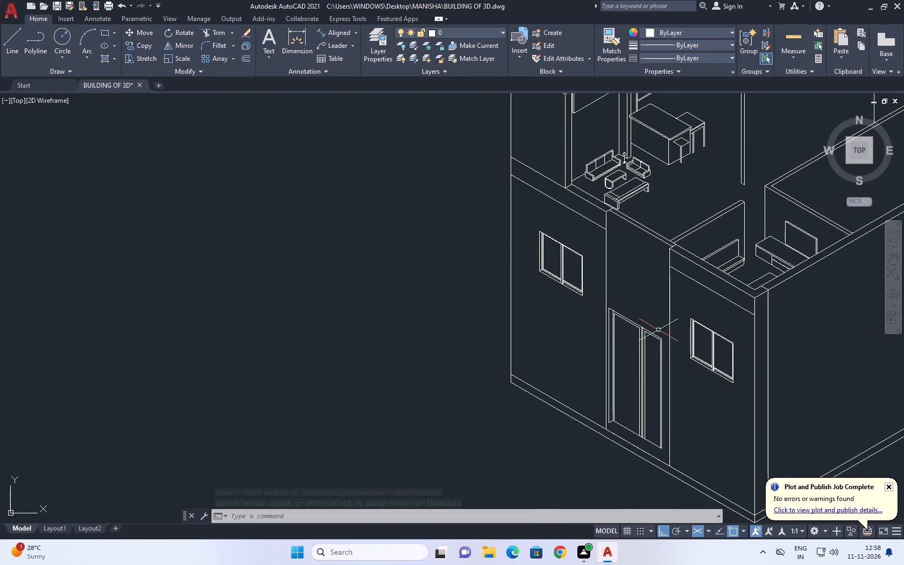
Draw a line from the copied vertical's lower end, parallel to the recess frame's bottom edge, running past the frame's far side.
{"action": "scroll", "coordinate": [635, 437], "scroll_direction": "up", "scroll_amount": 1}
{"action": "middle_click_drag", "start_coordinate": [633, 437], "coordinate": [645, 440]}
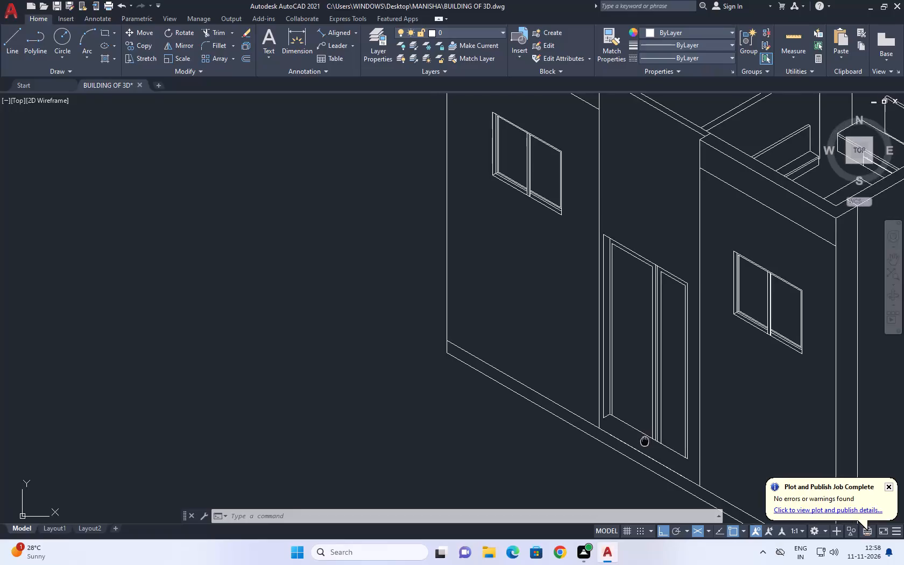
{"action": "middle_click_drag", "start_coordinate": [645, 440], "coordinate": [650, 434]}
{"action": "scroll", "coordinate": [650, 434], "scroll_direction": "up", "scroll_amount": 1}
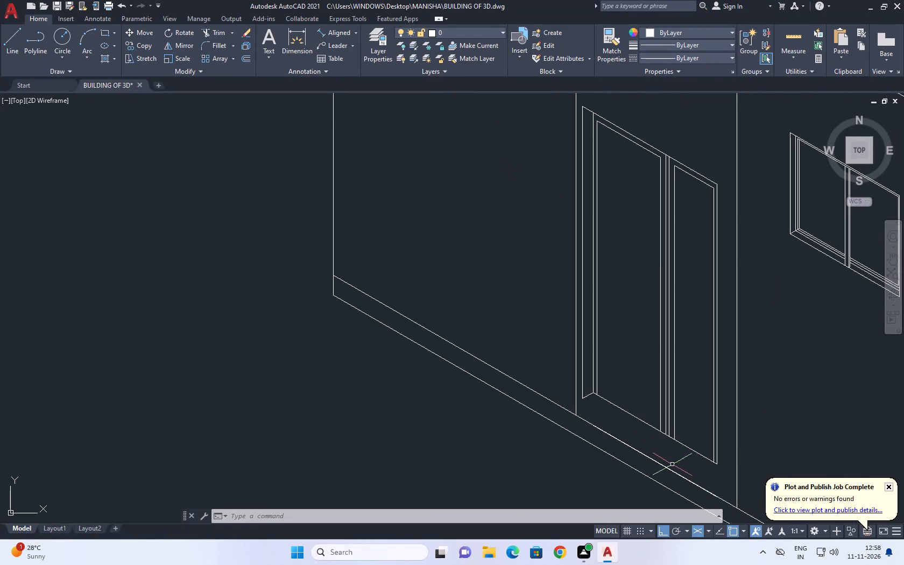
{"action": "middle_click_drag", "start_coordinate": [712, 460], "coordinate": [703, 432]}
{"action": "scroll", "coordinate": [658, 364], "scroll_direction": "down", "scroll_amount": 1}
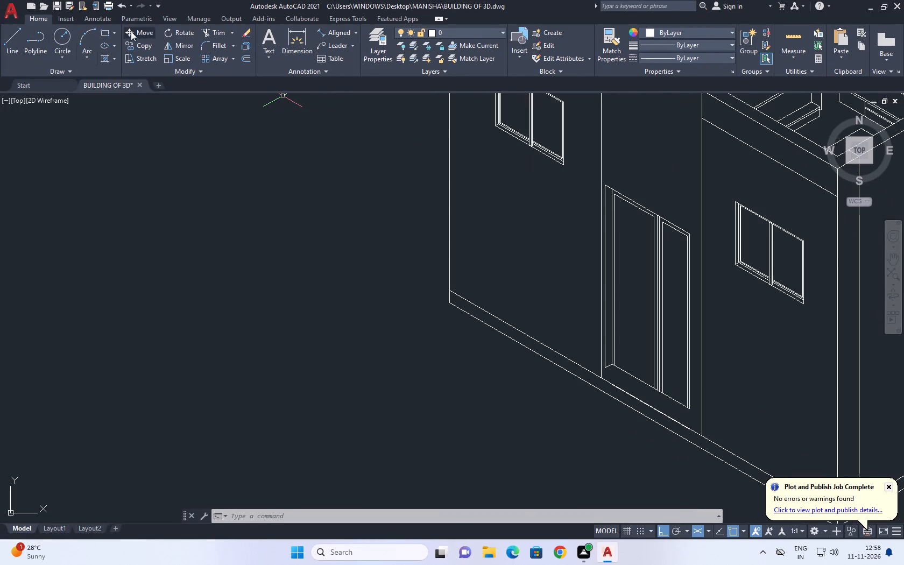
{"action": "left_click", "coordinate": [11, 41]}
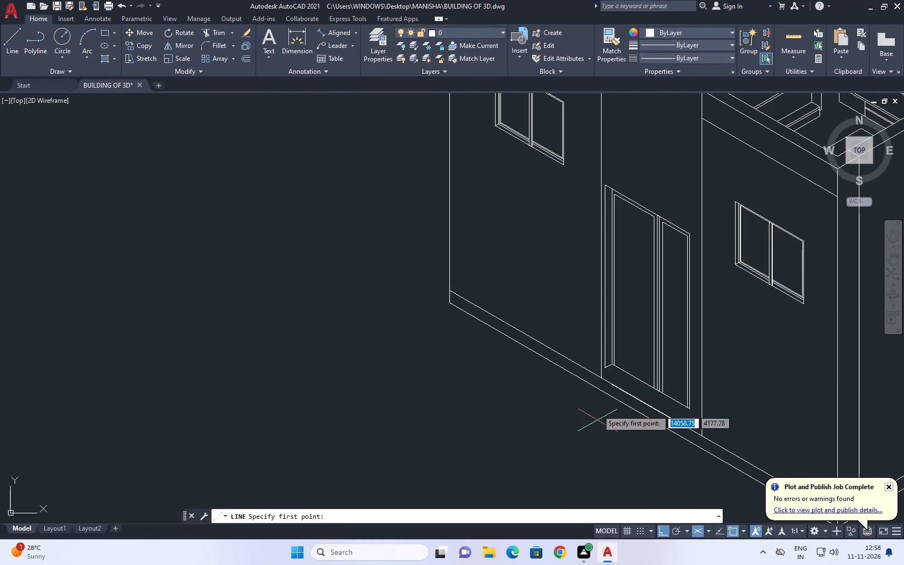
{"action": "scroll", "coordinate": [622, 378], "scroll_direction": "up", "scroll_amount": 2}
{"action": "left_click", "coordinate": [575, 357]}
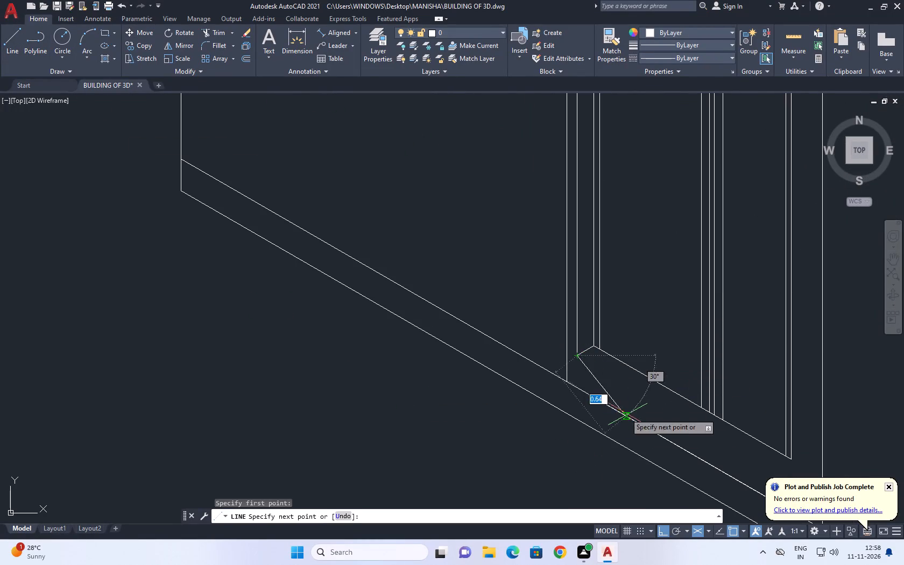
{"action": "middle_click_drag", "start_coordinate": [769, 469], "coordinate": [663, 395]}
{"action": "scroll", "coordinate": [663, 395], "scroll_direction": "up", "scroll_amount": 1}
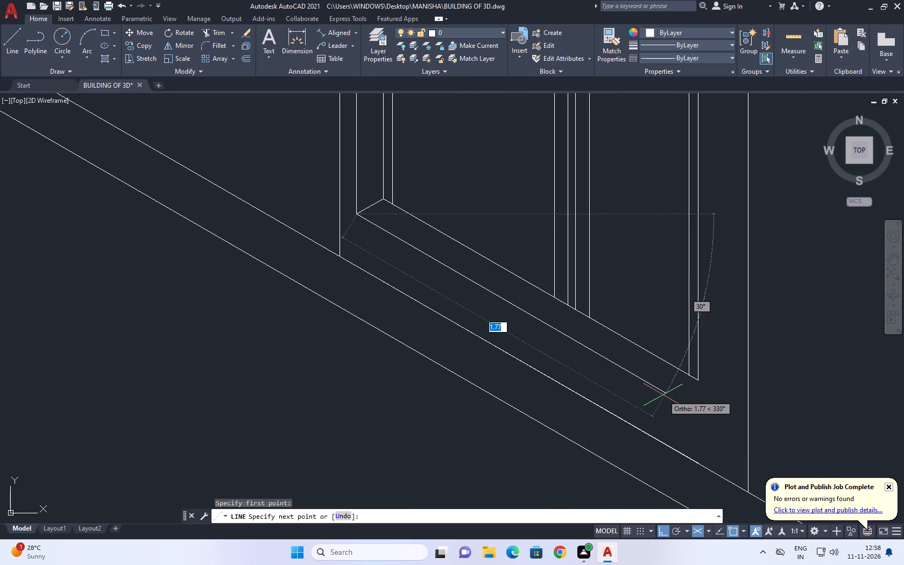
{"action": "left_click", "coordinate": [709, 441]}
{"action": "right_click", "coordinate": [716, 365]}
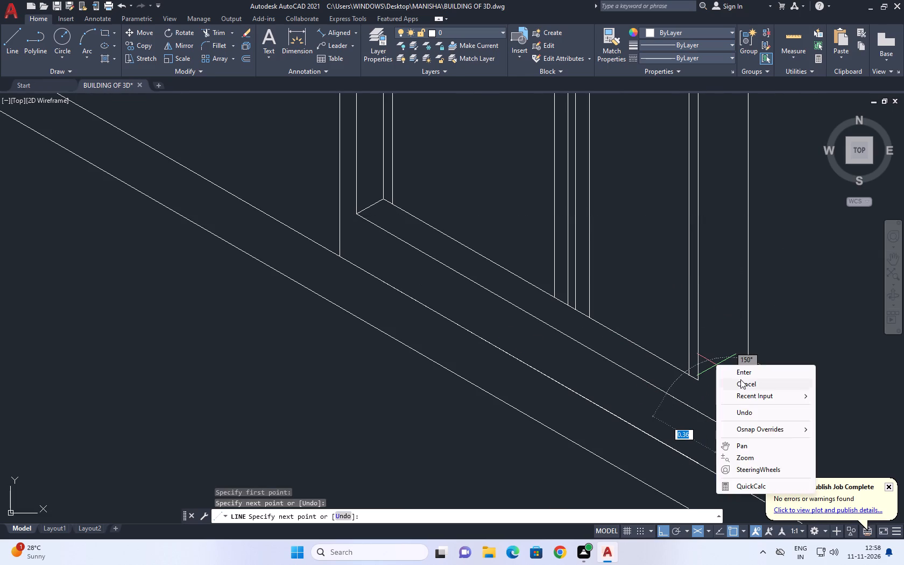
{"action": "left_click", "coordinate": [740, 380]}
Extend the recess frame's two far-side verticals and the two inner central divider lines down to the new bottom line.
{"action": "middle_click_drag", "start_coordinate": [695, 329], "coordinate": [705, 358]}
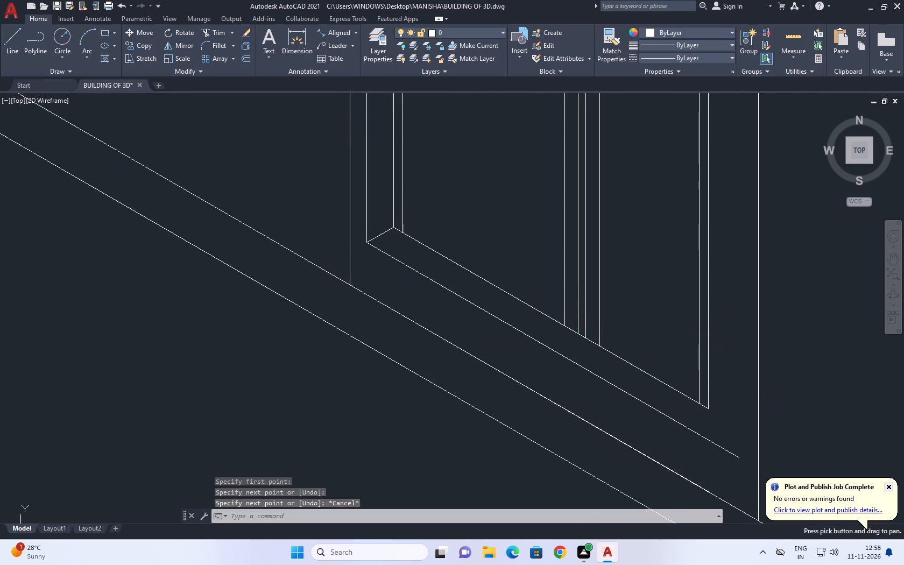
{"action": "type", "text": "EX"}
{"action": "key", "text": "space"}
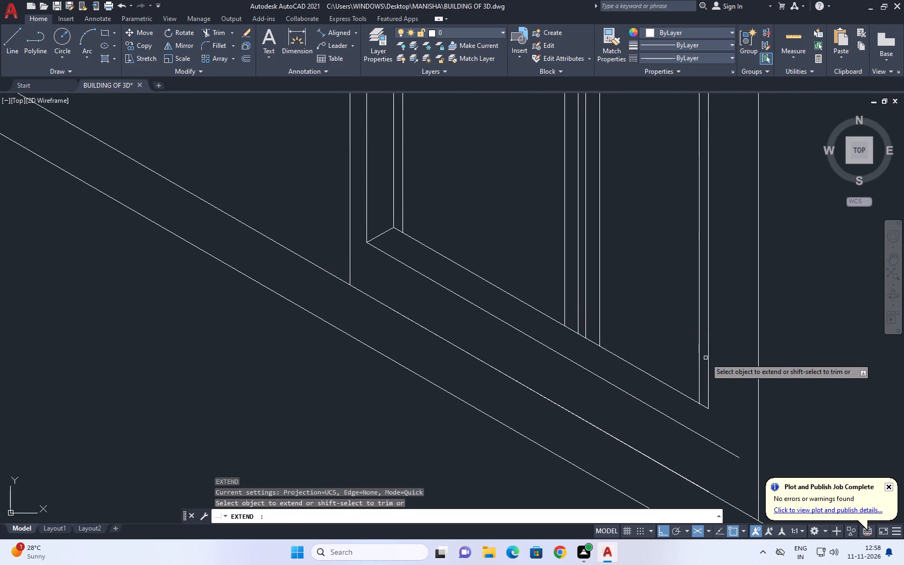
{"action": "left_click", "coordinate": [669, 277]}
{"action": "left_click", "coordinate": [731, 403]}
{"action": "middle_click_drag", "start_coordinate": [704, 378], "coordinate": [714, 388]}
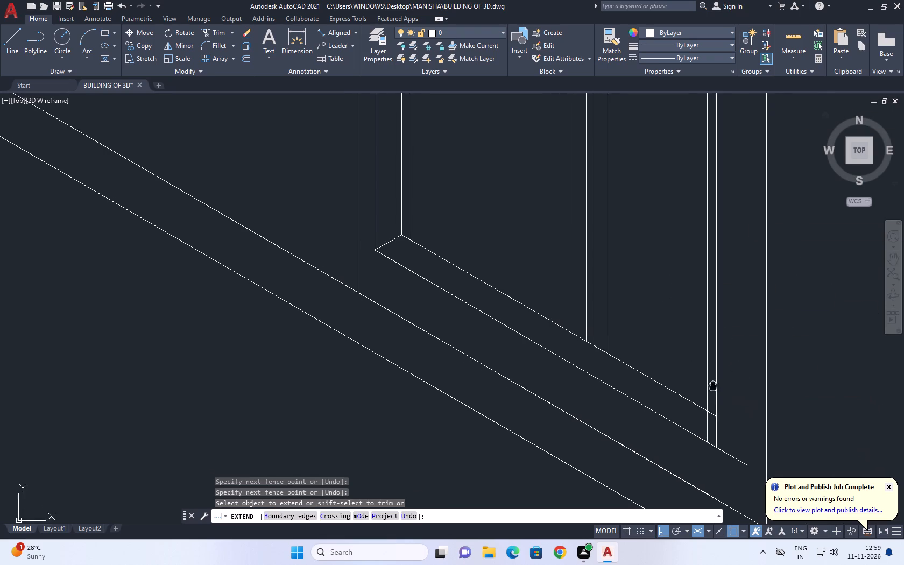
{"action": "middle_click_drag", "start_coordinate": [714, 388], "coordinate": [733, 394]}
{"action": "left_click", "coordinate": [603, 321]}
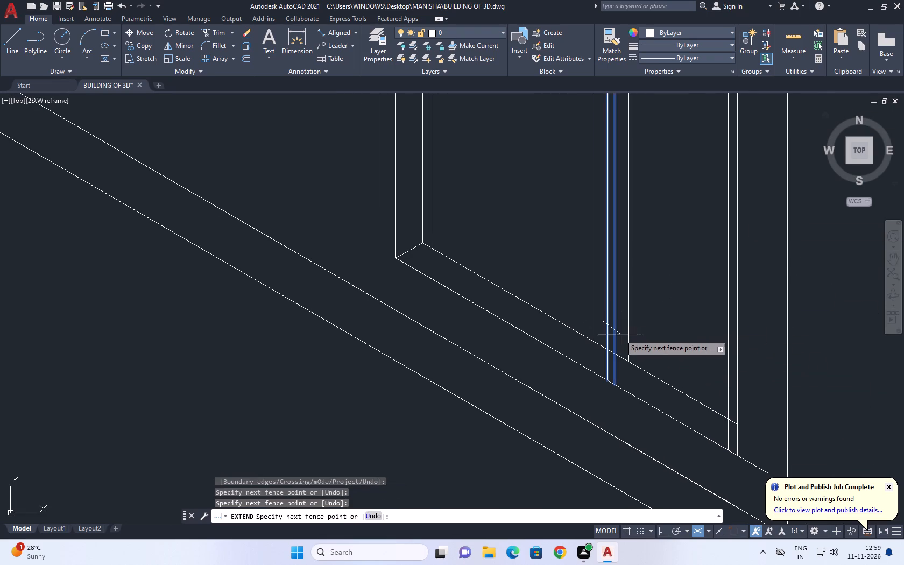
{"action": "left_click", "coordinate": [620, 335]}
{"action": "right_click", "coordinate": [668, 315]}
{"action": "left_click", "coordinate": [689, 334]}
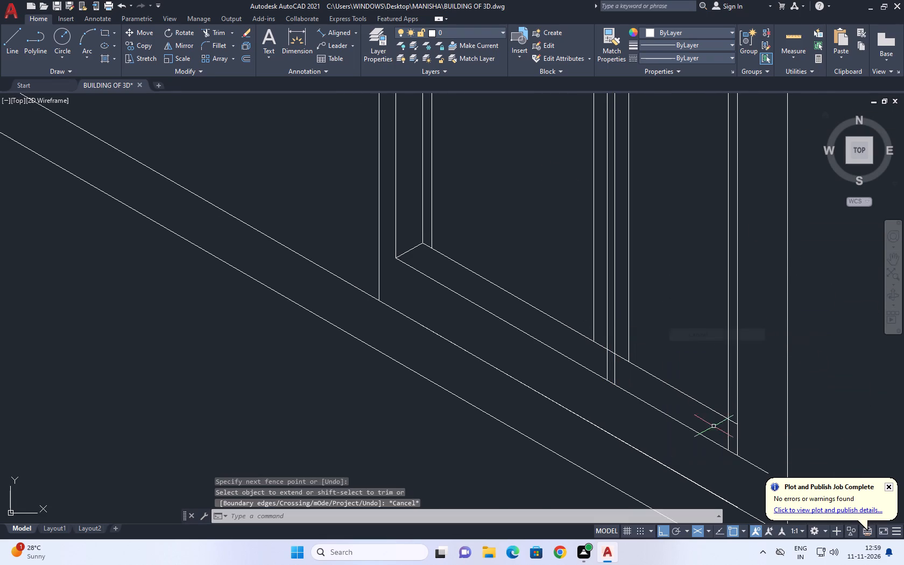
Trim the new bottom line's overhang and the pieces of the old bottom edge crossing the far-side frame and central divider.
{"action": "left_click", "coordinate": [213, 31]}
{"action": "middle_click_drag", "start_coordinate": [688, 273], "coordinate": [658, 183]}
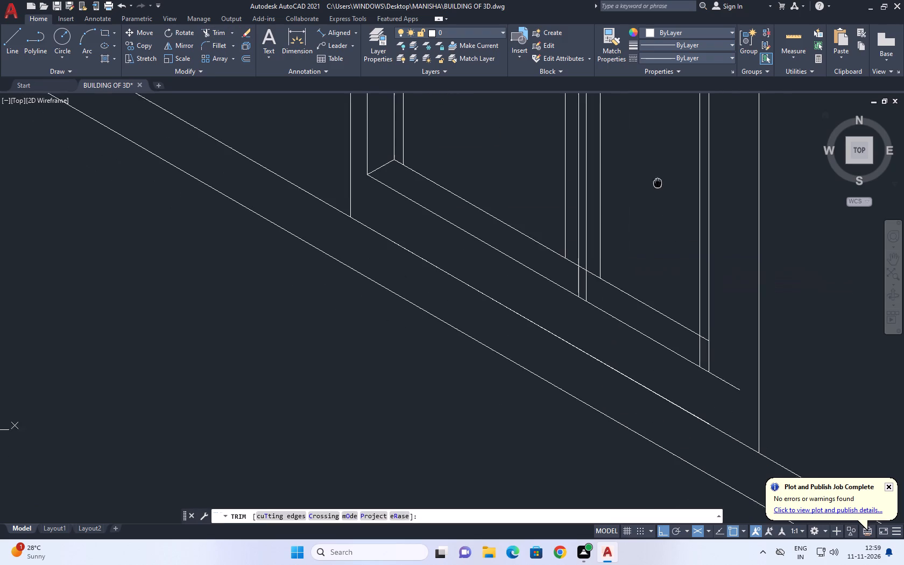
{"action": "left_click", "coordinate": [725, 371]}
{"action": "left_click", "coordinate": [723, 380]}
{"action": "scroll", "coordinate": [710, 340], "scroll_direction": "up", "scroll_amount": 2}
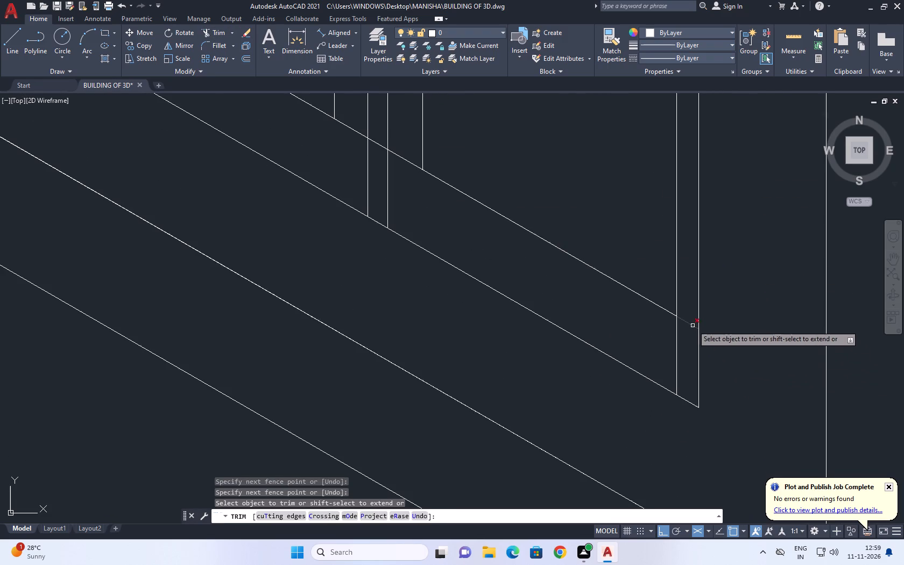
{"action": "left_click", "coordinate": [682, 322]}
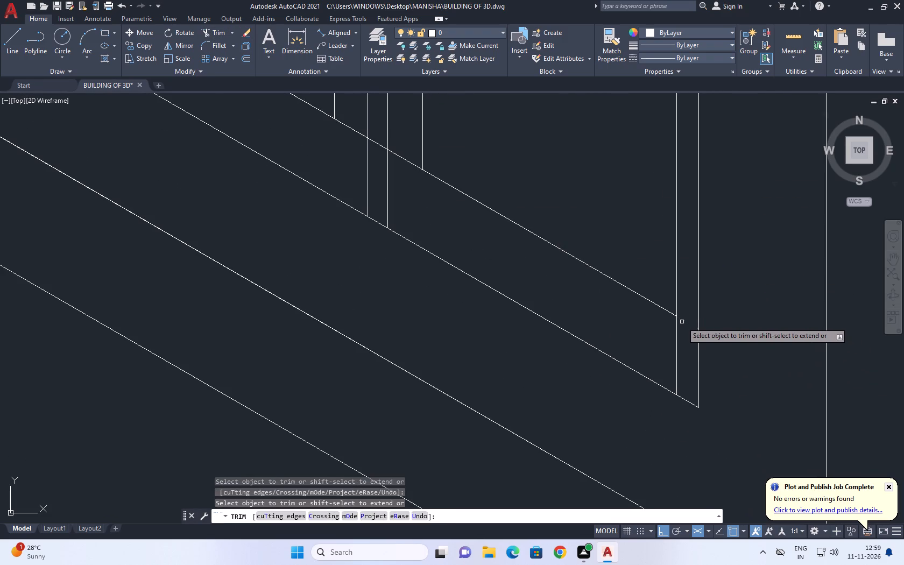
{"action": "scroll", "coordinate": [699, 335], "scroll_direction": "down", "scroll_amount": 2}
{"action": "scroll", "coordinate": [583, 274], "scroll_direction": "up", "scroll_amount": 1}
{"action": "left_click", "coordinate": [585, 261]}
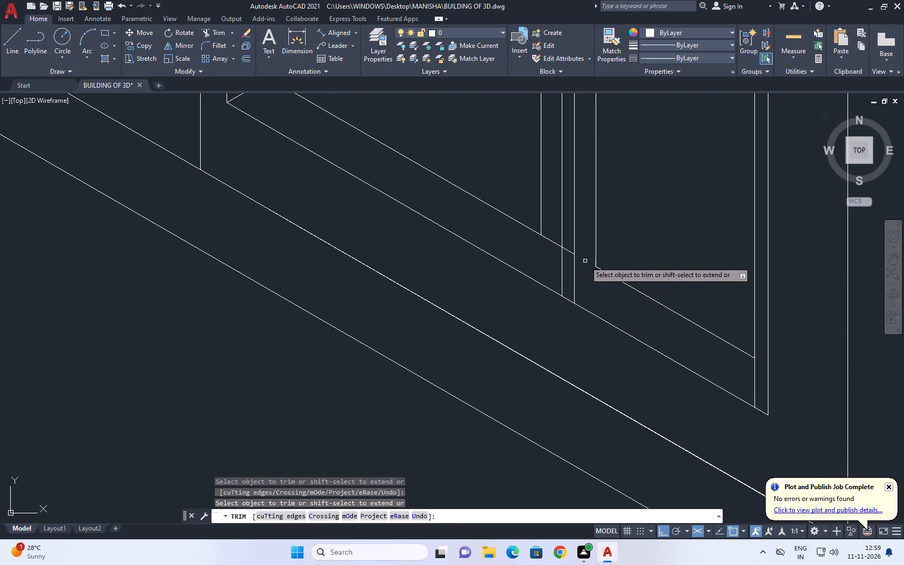
{"action": "left_click", "coordinate": [552, 240]}
{"action": "scroll", "coordinate": [574, 253], "scroll_direction": "up", "scroll_amount": 2}
{"action": "left_click", "coordinate": [555, 249]}
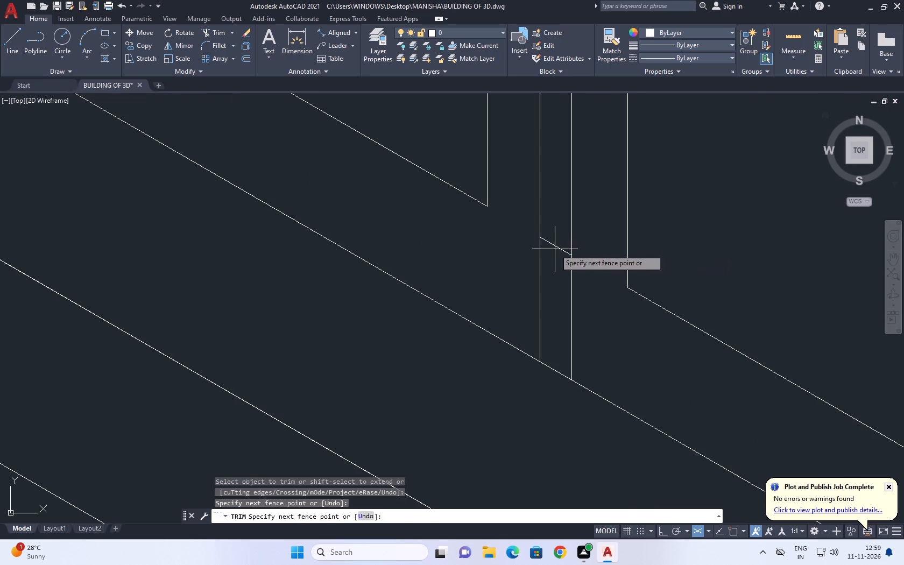
{"action": "left_click", "coordinate": [556, 237]}
{"action": "right_click", "coordinate": [757, 221]}
{"action": "left_click", "coordinate": [767, 238]}
Move the two band lines below the wall tops on both sides of the recess vertically up by about 0.37.
{"action": "scroll", "coordinate": [577, 261], "scroll_direction": "down", "scroll_amount": 6}
{"action": "middle_click_drag", "start_coordinate": [669, 234], "coordinate": [704, 348]}
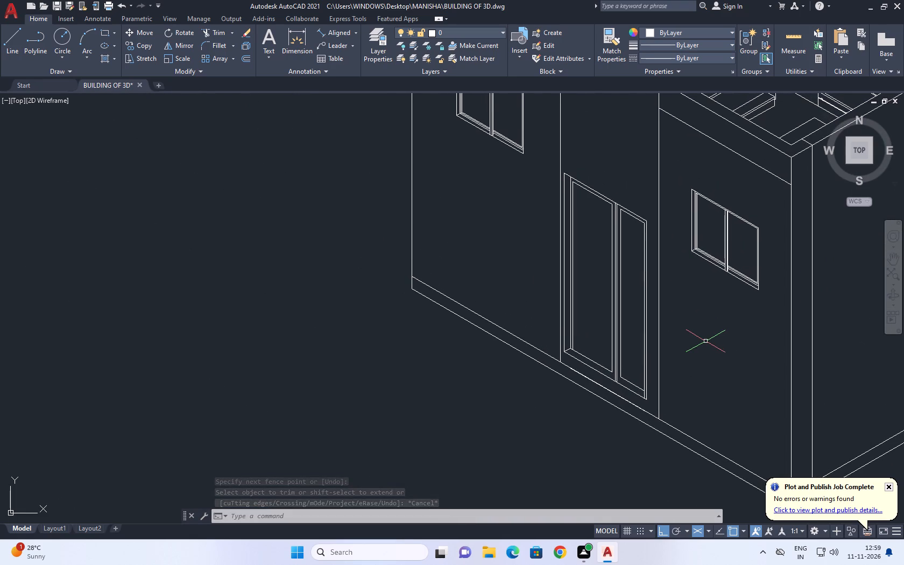
{"action": "middle_click_drag", "start_coordinate": [651, 224], "coordinate": [684, 360]}
{"action": "middle_click_drag", "start_coordinate": [613, 249], "coordinate": [638, 279]}
{"action": "scroll", "coordinate": [624, 262], "scroll_direction": "down", "scroll_amount": 1}
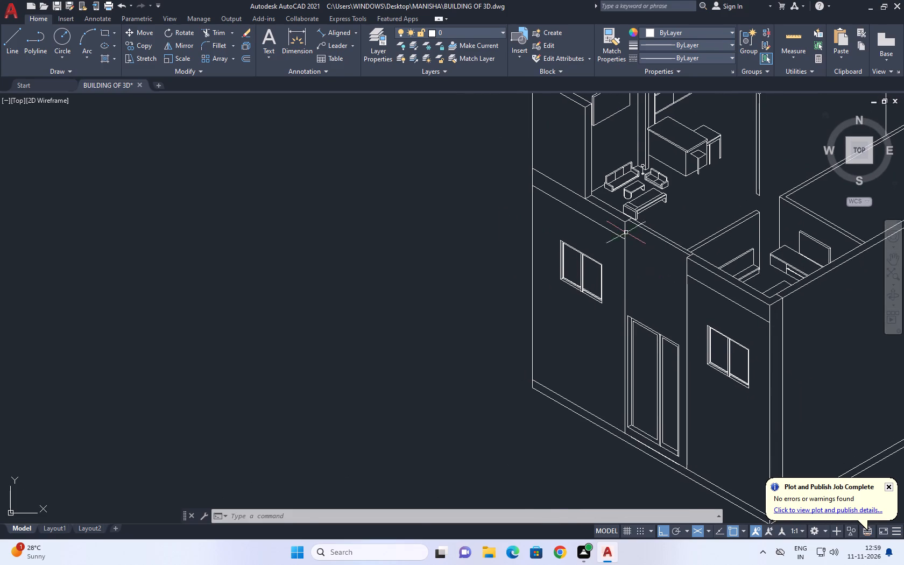
{"action": "scroll", "coordinate": [620, 230], "scroll_direction": "up", "scroll_amount": 2}
{"action": "left_click", "coordinate": [611, 233]}
{"action": "left_click", "coordinate": [592, 245]}
{"action": "middle_click_drag", "start_coordinate": [603, 233], "coordinate": [595, 254]}
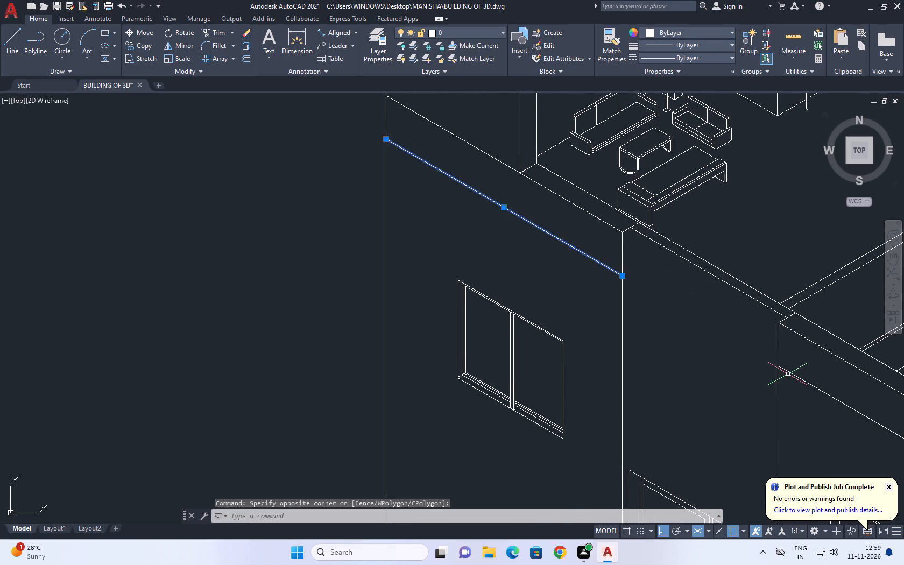
{"action": "left_click", "coordinate": [788, 374]}
{"action": "middle_click_drag", "start_coordinate": [774, 330], "coordinate": [677, 336]}
{"action": "scroll", "coordinate": [607, 319], "scroll_direction": "down", "scroll_amount": 2}
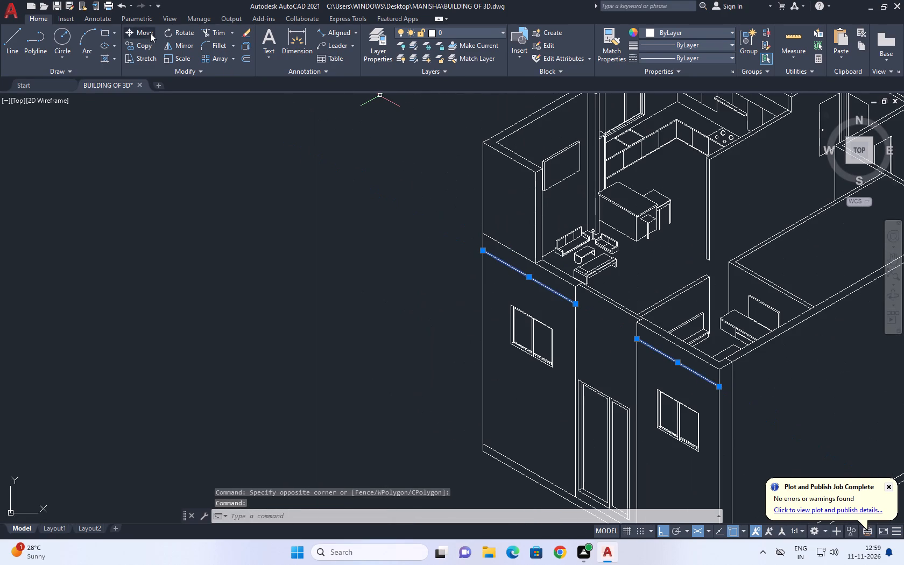
{"action": "left_click", "coordinate": [148, 32]}
{"action": "scroll", "coordinate": [629, 298], "scroll_direction": "up", "scroll_amount": 1}
{"action": "left_click", "coordinate": [623, 296]}
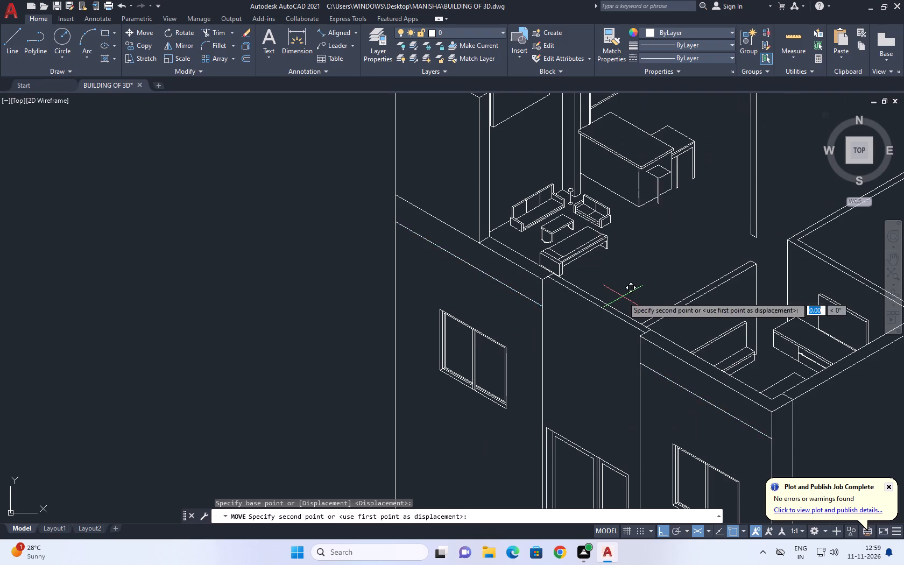
{"action": "key", "text": "F5"}
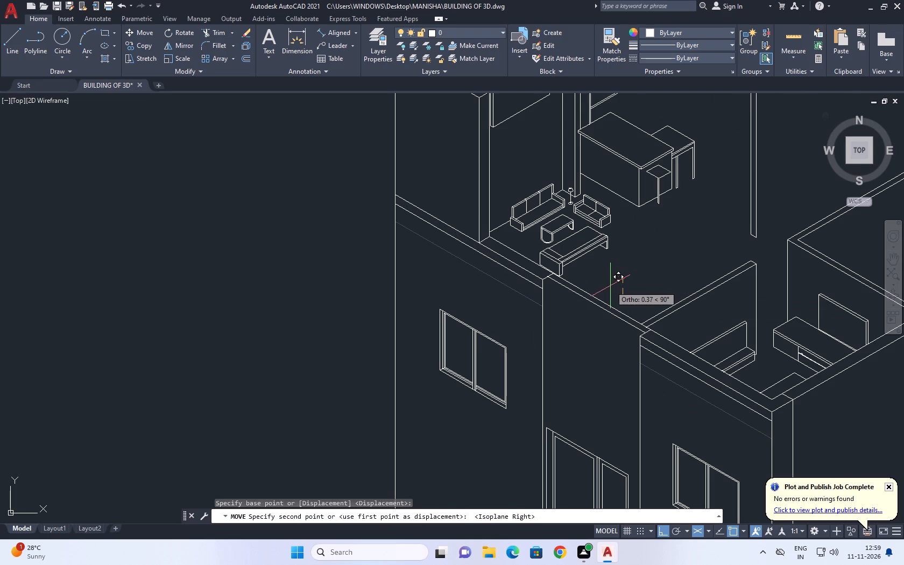
{"action": "left_click", "coordinate": [609, 288]}
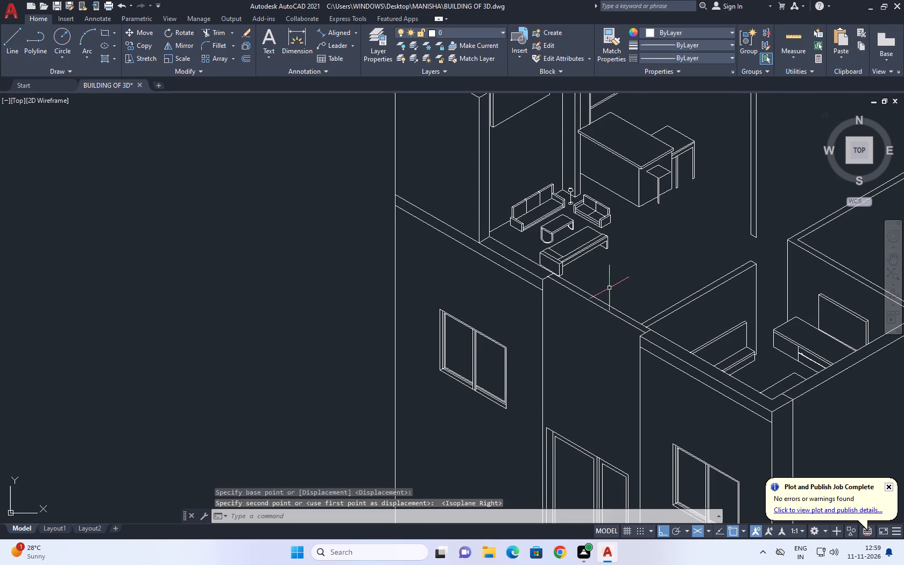
Trim the short wall-thickness lines where they overrun the recess's top edge at both ends of the recess.
{"action": "middle_click_drag", "start_coordinate": [536, 292], "coordinate": [568, 296]}
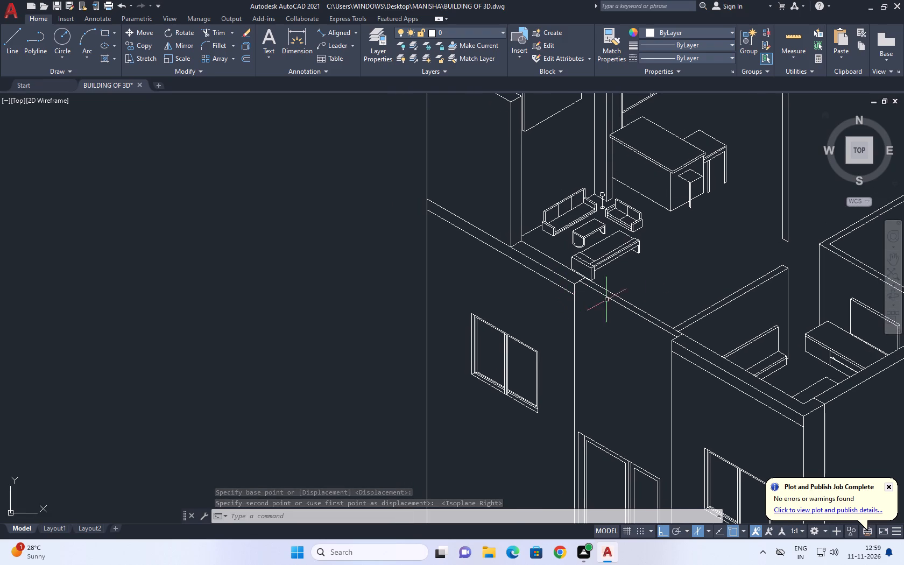
{"action": "scroll", "coordinate": [703, 324], "scroll_direction": "up", "scroll_amount": 1}
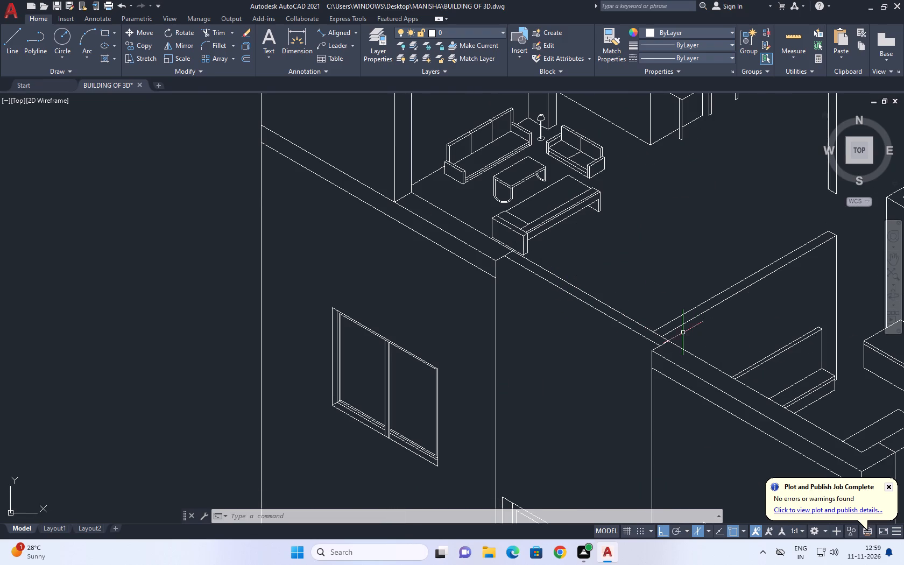
{"action": "left_click", "coordinate": [214, 34]}
{"action": "scroll", "coordinate": [510, 248], "scroll_direction": "up", "scroll_amount": 1}
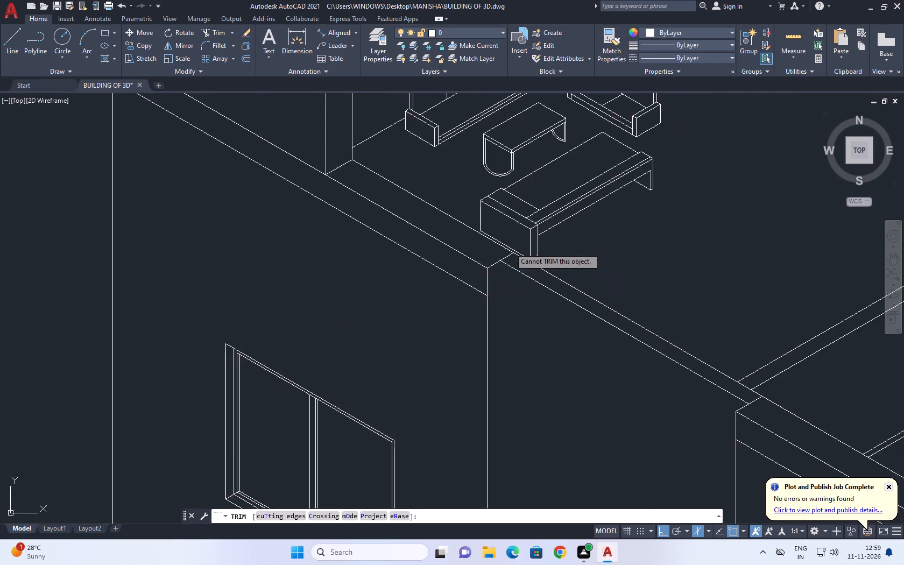
{"action": "scroll", "coordinate": [510, 248], "scroll_direction": "up", "scroll_amount": 1}
{"action": "left_click", "coordinate": [507, 257]}
{"action": "scroll", "coordinate": [515, 263], "scroll_direction": "down", "scroll_amount": 1}
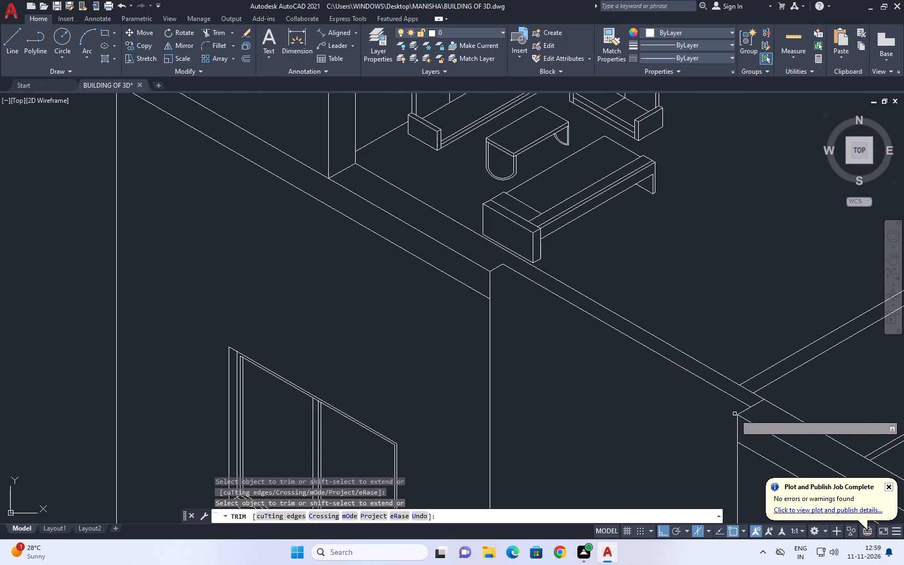
{"action": "left_click", "coordinate": [759, 406]}
{"action": "left_click", "coordinate": [755, 396]}
{"action": "right_click", "coordinate": [712, 278]}
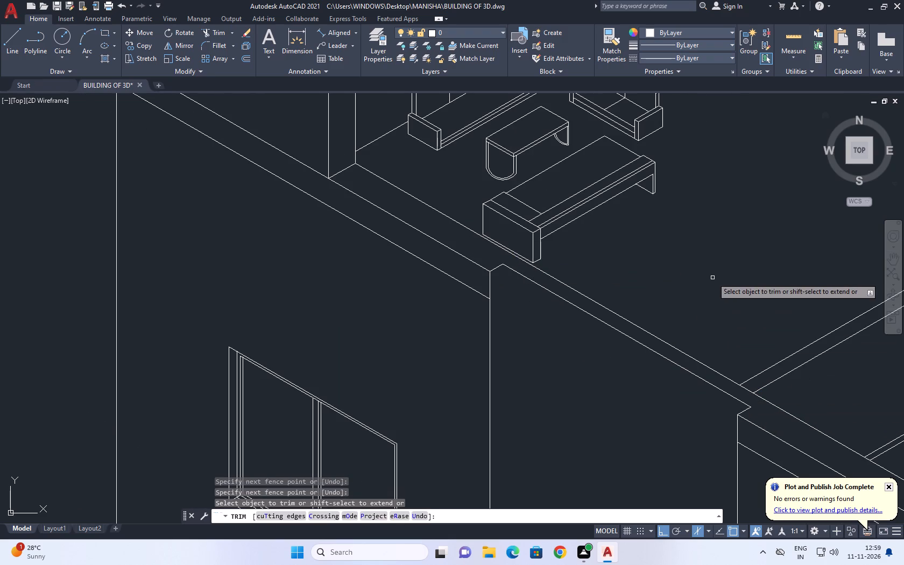
{"action": "left_click", "coordinate": [743, 293]}
Draw a vertical line from the recess's inner top corner beside the first window down past the upper base band line.
{"action": "scroll", "coordinate": [598, 305], "scroll_direction": "down", "scroll_amount": 2}
{"action": "middle_click_drag", "start_coordinate": [685, 404], "coordinate": [683, 358]}
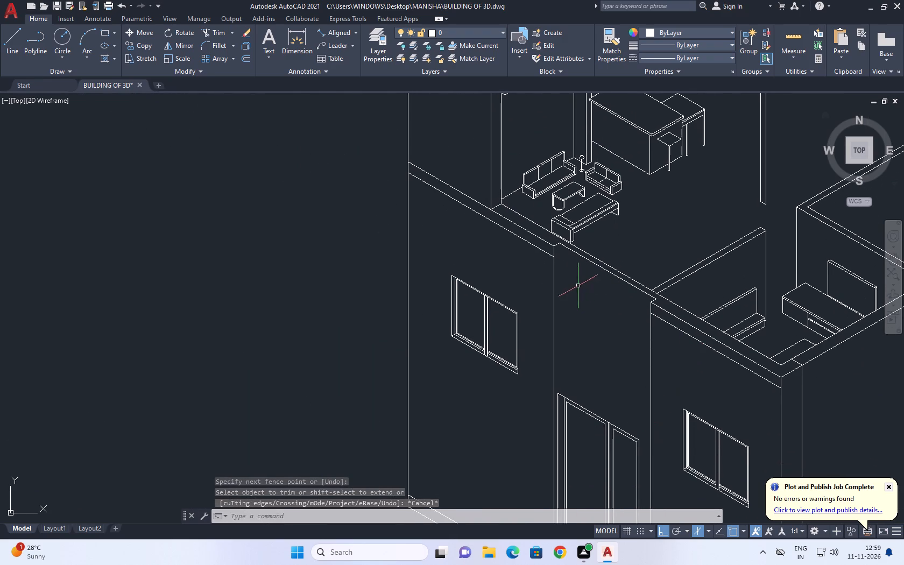
{"action": "scroll", "coordinate": [628, 356], "scroll_direction": "down", "scroll_amount": 2}
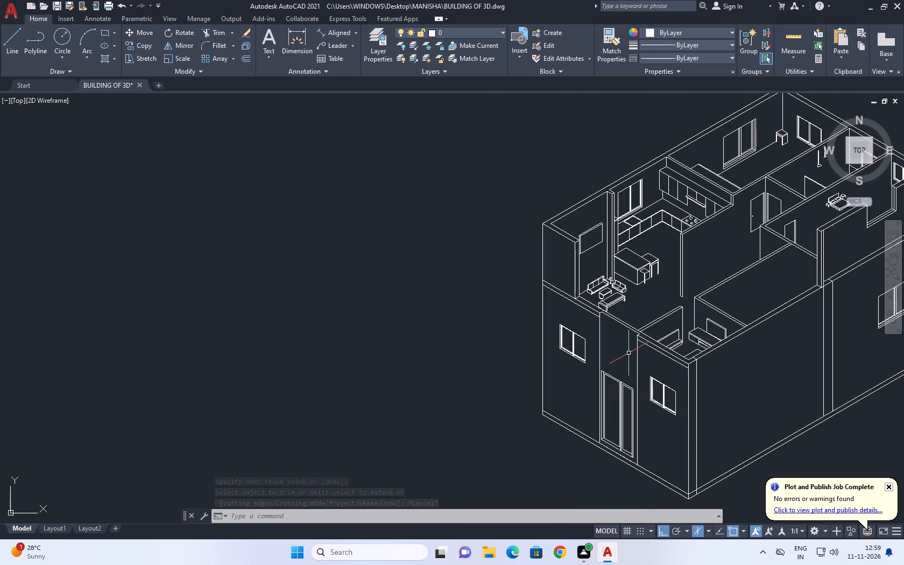
{"action": "middle_click_drag", "start_coordinate": [628, 364], "coordinate": [642, 294]}
{"action": "middle_click", "coordinate": [659, 307]}
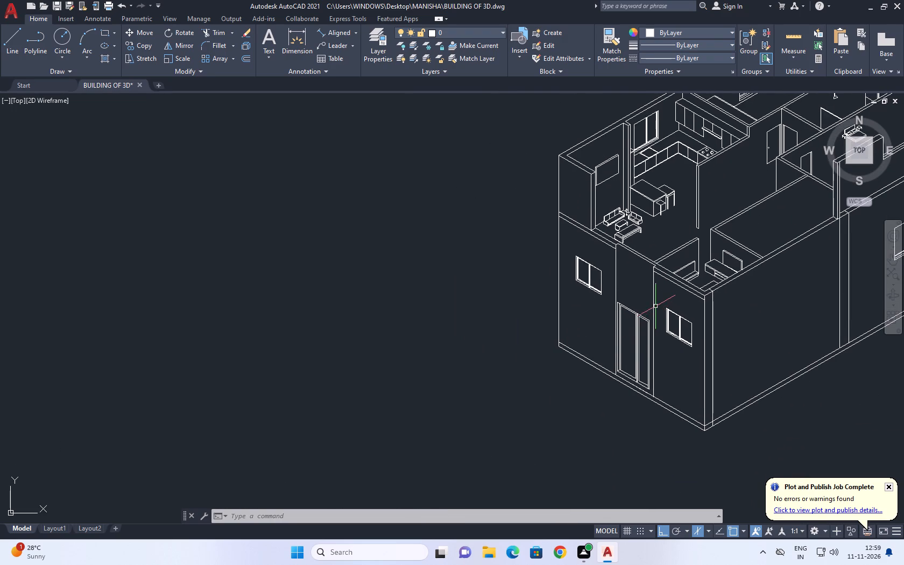
{"action": "scroll", "coordinate": [655, 304], "scroll_direction": "up", "scroll_amount": 1}
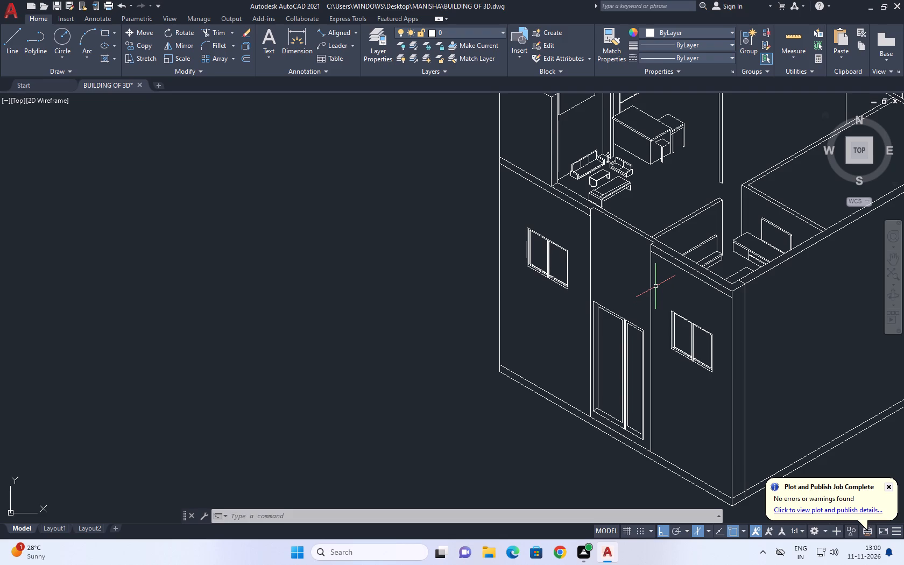
{"action": "left_click", "coordinate": [6, 39]}
{"action": "scroll", "coordinate": [618, 228], "scroll_direction": "up", "scroll_amount": 4}
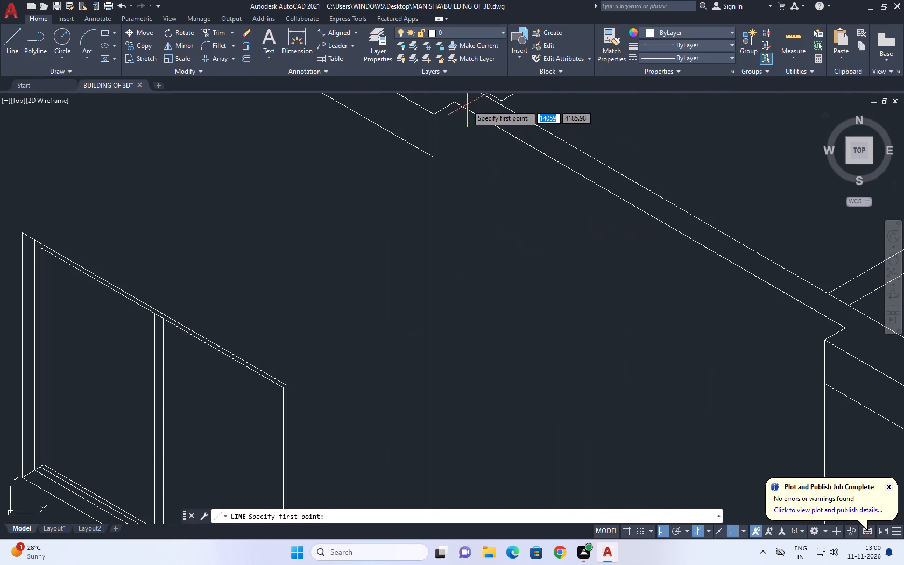
{"action": "left_click", "coordinate": [454, 100]}
{"action": "scroll", "coordinate": [476, 199], "scroll_direction": "down", "scroll_amount": 3}
{"action": "middle_click_drag", "start_coordinate": [477, 379], "coordinate": [479, 286]}
{"action": "scroll", "coordinate": [479, 434], "scroll_direction": "up", "scroll_amount": 4}
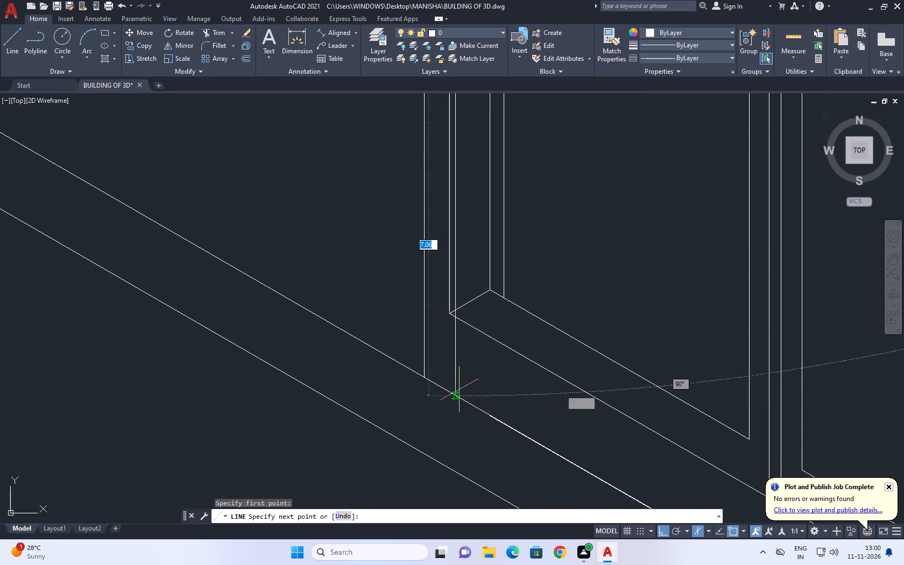
{"action": "left_click", "coordinate": [450, 426]}
{"action": "right_click", "coordinate": [470, 350]}
{"action": "left_click", "coordinate": [513, 369]}
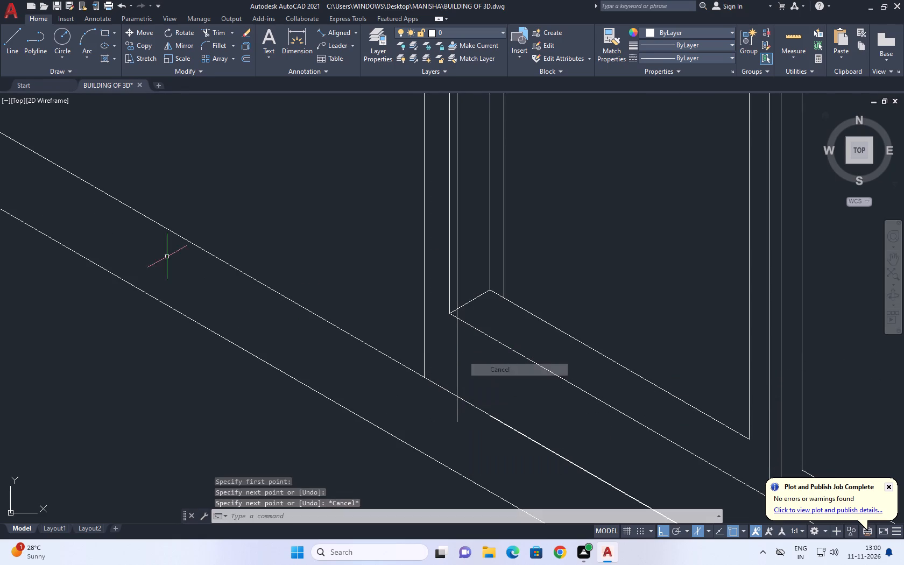
Trim the new vertical's overhang below the upper base band line.
{"action": "left_click", "coordinate": [217, 27]}
{"action": "left_click", "coordinate": [450, 413]}
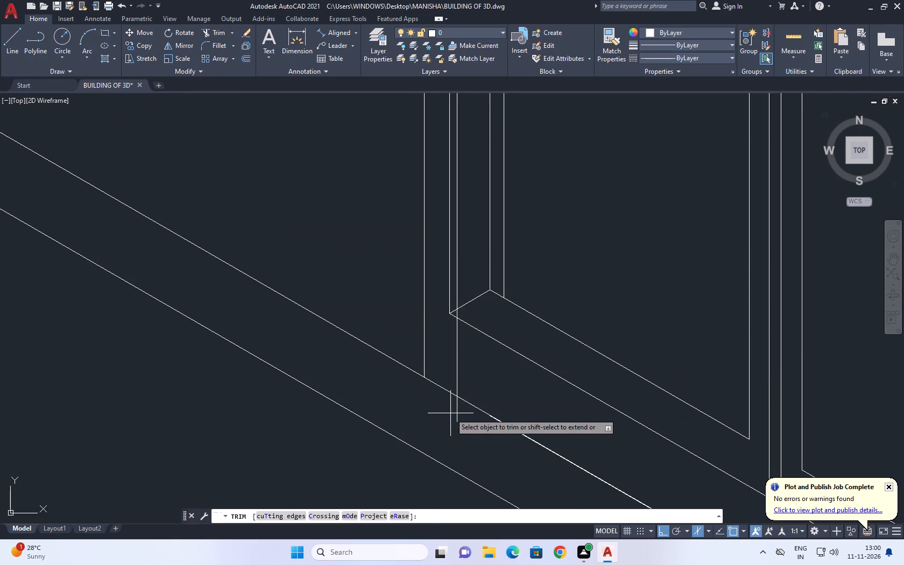
{"action": "left_click", "coordinate": [471, 426]}
{"action": "right_click", "coordinate": [482, 395]}
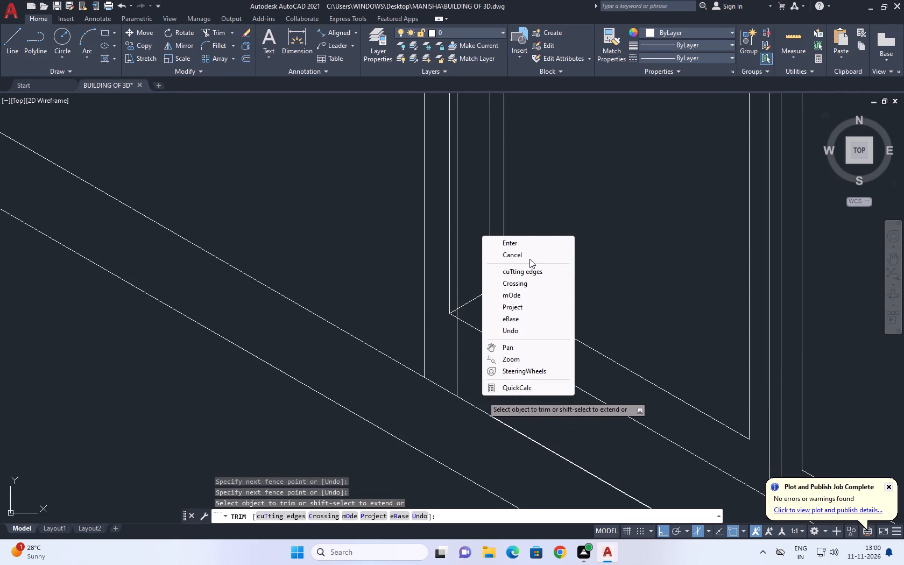
{"action": "left_click", "coordinate": [529, 259]}
Erase the duplicate line lying over the upper base band line below the glazed frame.
{"action": "middle_click_drag", "start_coordinate": [613, 476], "coordinate": [427, 294]}
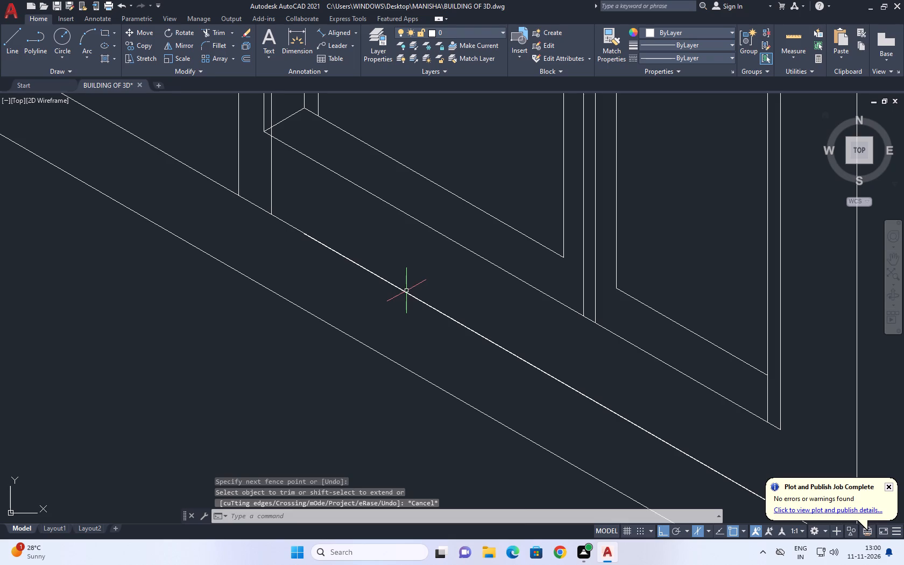
{"action": "left_click", "coordinate": [406, 291]}
{"action": "right_click", "coordinate": [403, 250]}
{"action": "left_click", "coordinate": [449, 317]}
Move the whole glazed door frame about 0.19 along the wall at 330°, away from the new recess vertical.
{"action": "scroll", "coordinate": [379, 313], "scroll_direction": "down", "scroll_amount": 2}
{"action": "middle_click_drag", "start_coordinate": [439, 262], "coordinate": [486, 347]}
{"action": "middle_click_drag", "start_coordinate": [504, 208], "coordinate": [503, 293]}
{"action": "scroll", "coordinate": [509, 288], "scroll_direction": "down", "scroll_amount": 1}
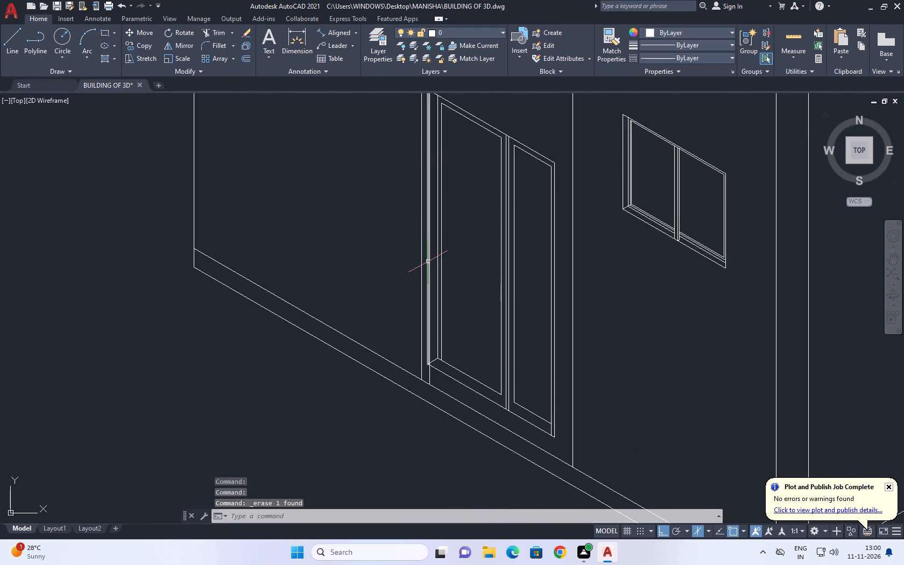
{"action": "scroll", "coordinate": [426, 259], "scroll_direction": "down", "scroll_amount": 1}
{"action": "middle_click_drag", "start_coordinate": [435, 169], "coordinate": [438, 222]}
{"action": "scroll", "coordinate": [434, 220], "scroll_direction": "up", "scroll_amount": 1}
{"action": "left_click", "coordinate": [408, 176]}
{"action": "scroll", "coordinate": [482, 269], "scroll_direction": "down", "scroll_amount": 1}
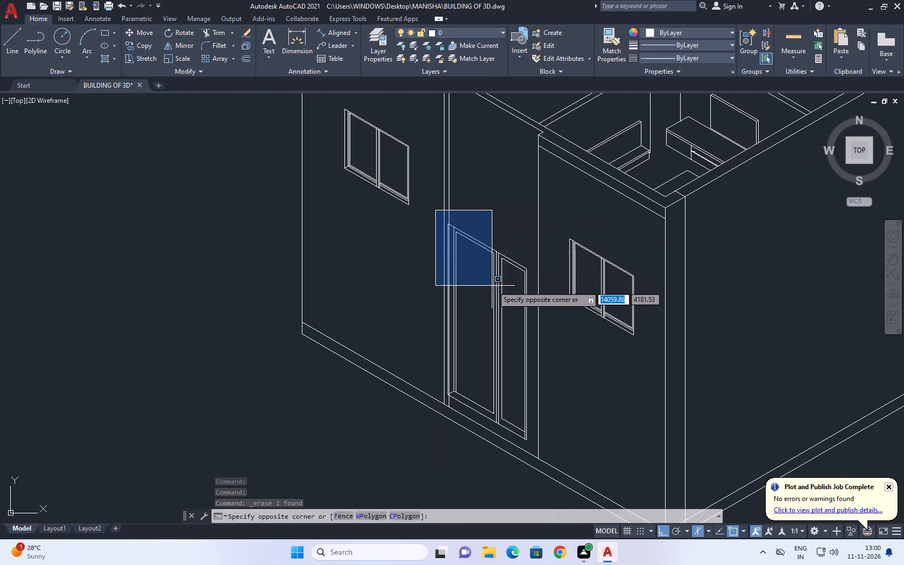
{"action": "middle_click_drag", "start_coordinate": [498, 292], "coordinate": [426, 208]}
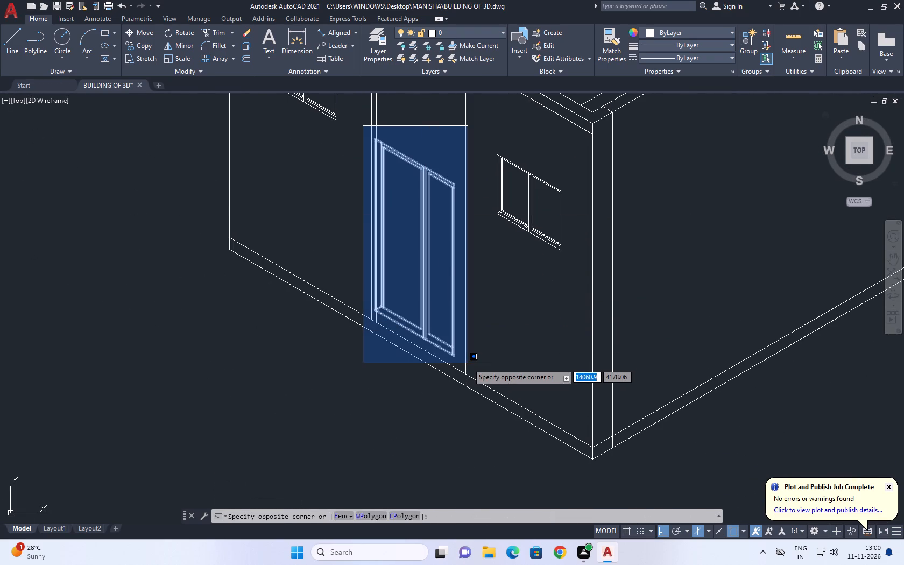
{"action": "left_click", "coordinate": [468, 364]}
{"action": "middle_click_drag", "start_coordinate": [416, 236], "coordinate": [416, 252]}
{"action": "middle_click_drag", "start_coordinate": [324, 141], "coordinate": [322, 165]}
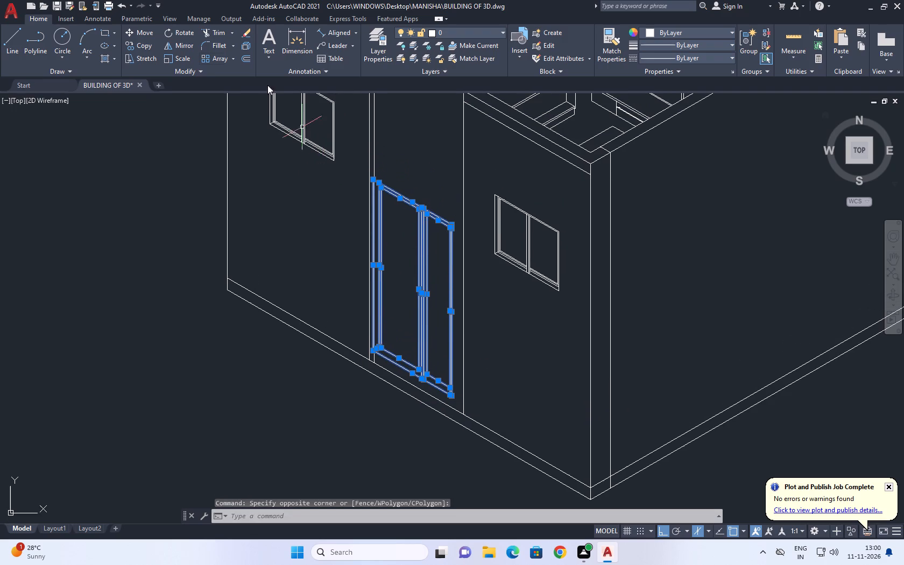
{"action": "left_click", "coordinate": [145, 32]}
{"action": "scroll", "coordinate": [465, 305], "scroll_direction": "up", "scroll_amount": 1}
{"action": "left_click", "coordinate": [499, 306]}
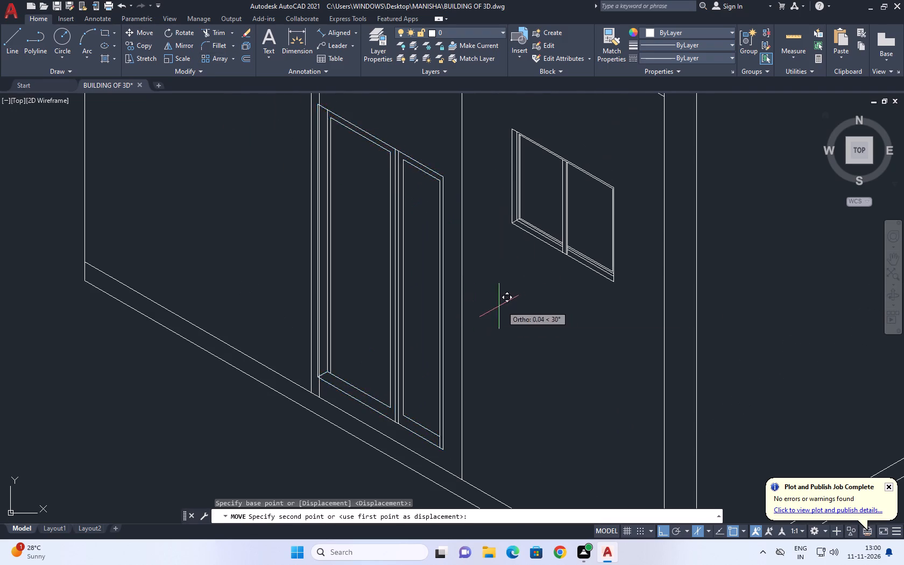
{"action": "key", "text": "F5"}
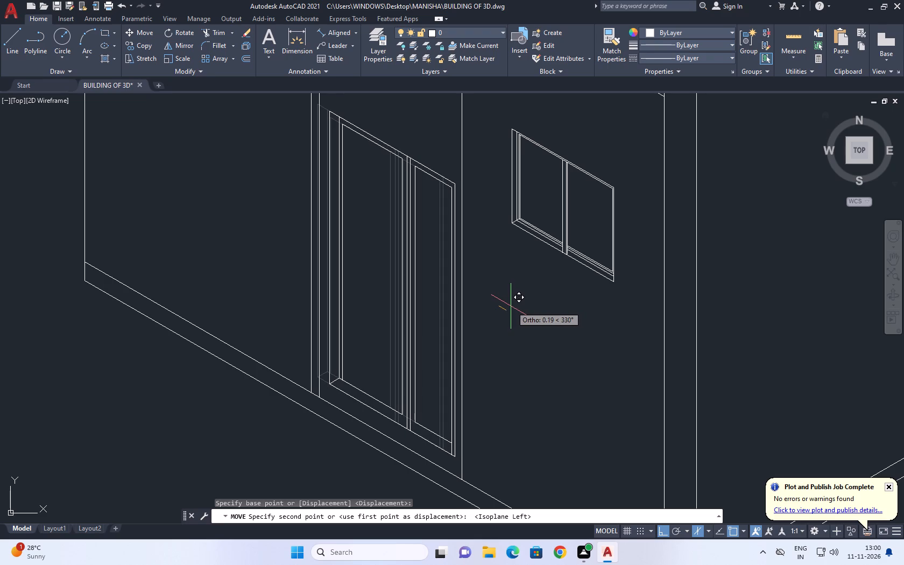
{"action": "left_click", "coordinate": [510, 306]}
Draw a 1.5 line outward at 210° from the lower end of the recess's far-side vertical, in front of the door.
{"action": "scroll", "coordinate": [473, 263], "scroll_direction": "down", "scroll_amount": 2}
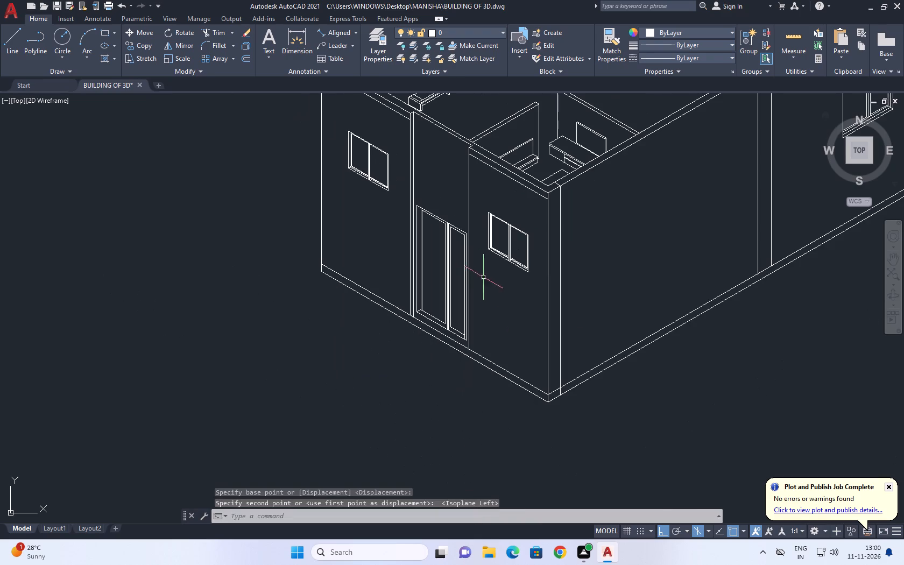
{"action": "middle_click_drag", "start_coordinate": [510, 239], "coordinate": [541, 312]}
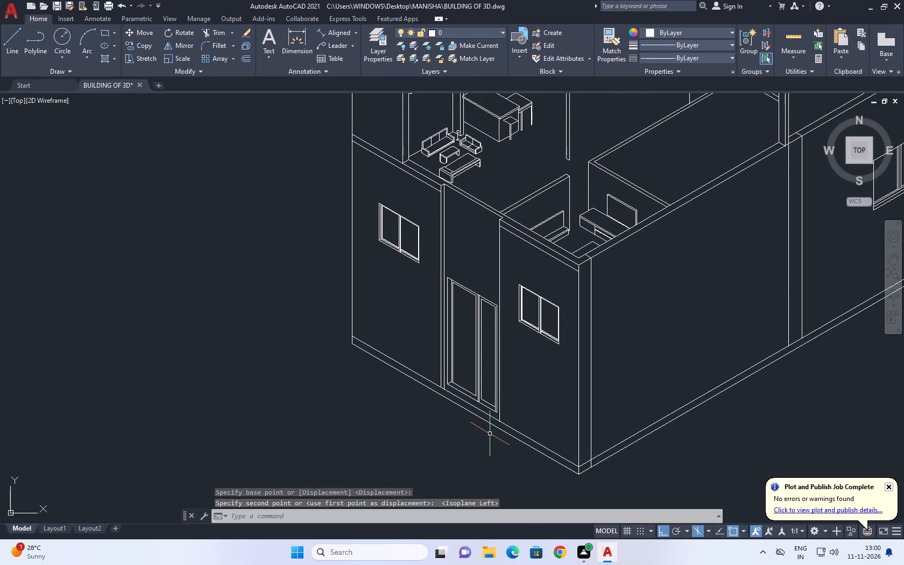
{"action": "scroll", "coordinate": [489, 434], "scroll_direction": "up", "scroll_amount": 1}
{"action": "middle_click_drag", "start_coordinate": [493, 390], "coordinate": [361, 401]}
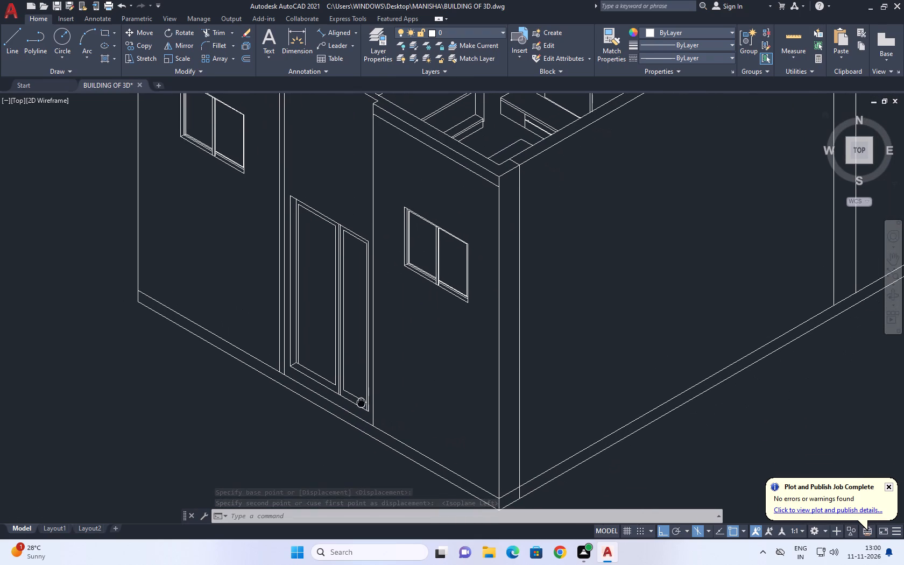
{"action": "middle_click_drag", "start_coordinate": [361, 401], "coordinate": [361, 401]}
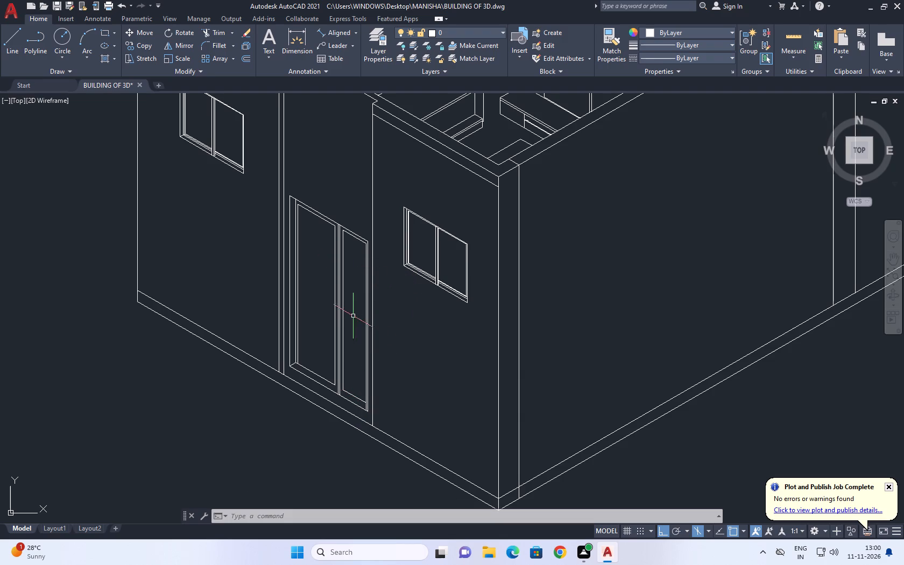
{"action": "middle_click_drag", "start_coordinate": [338, 318], "coordinate": [400, 266]}
{"action": "scroll", "coordinate": [393, 239], "scroll_direction": "down", "scroll_amount": 1}
{"action": "left_click", "coordinate": [10, 45]}
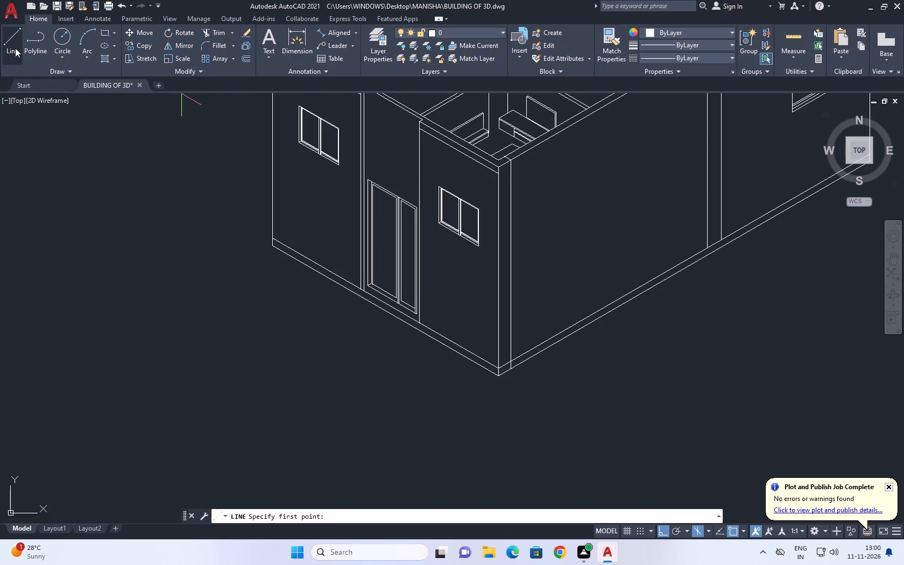
{"action": "middle_click_drag", "start_coordinate": [366, 310], "coordinate": [394, 304]}
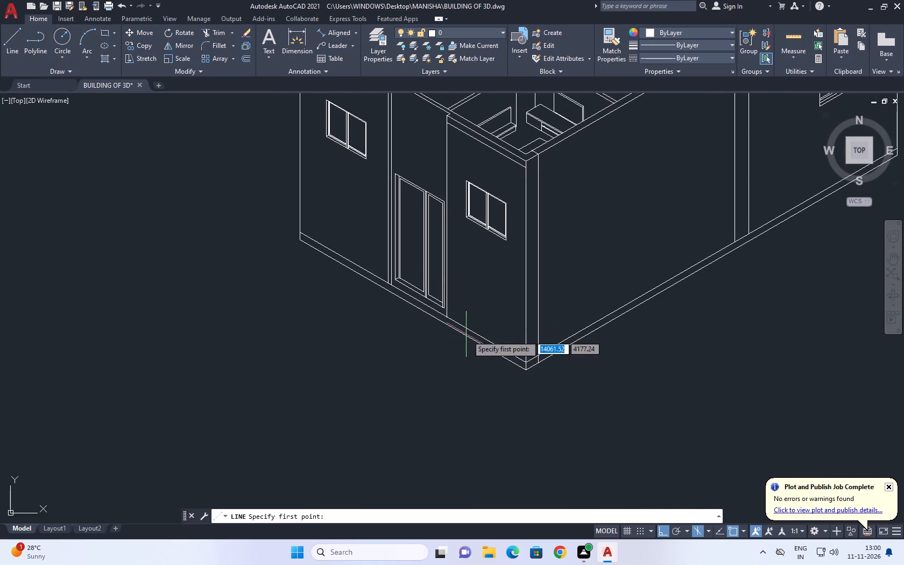
{"action": "scroll", "coordinate": [443, 317], "scroll_direction": "up", "scroll_amount": 2}
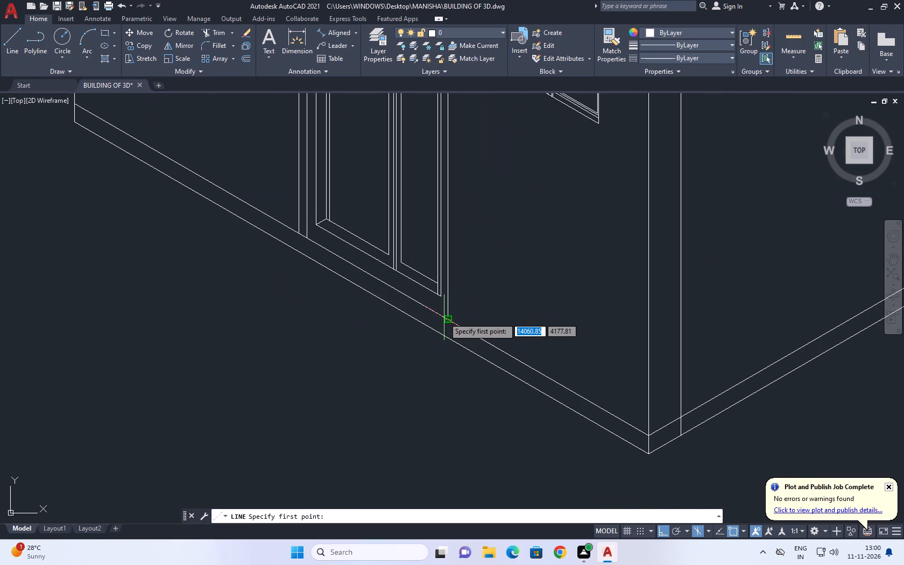
{"action": "left_click", "coordinate": [444, 317]}
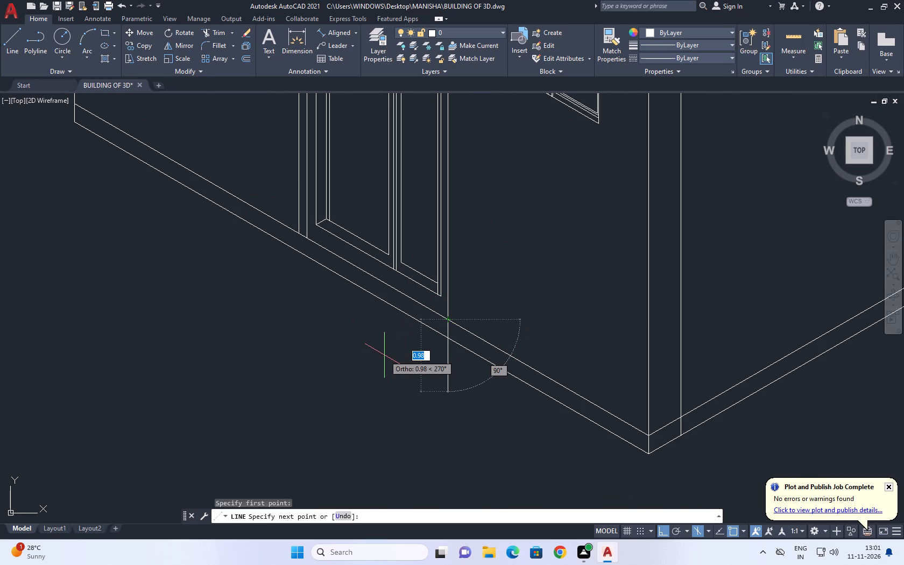
{"action": "key", "text": "F5"}
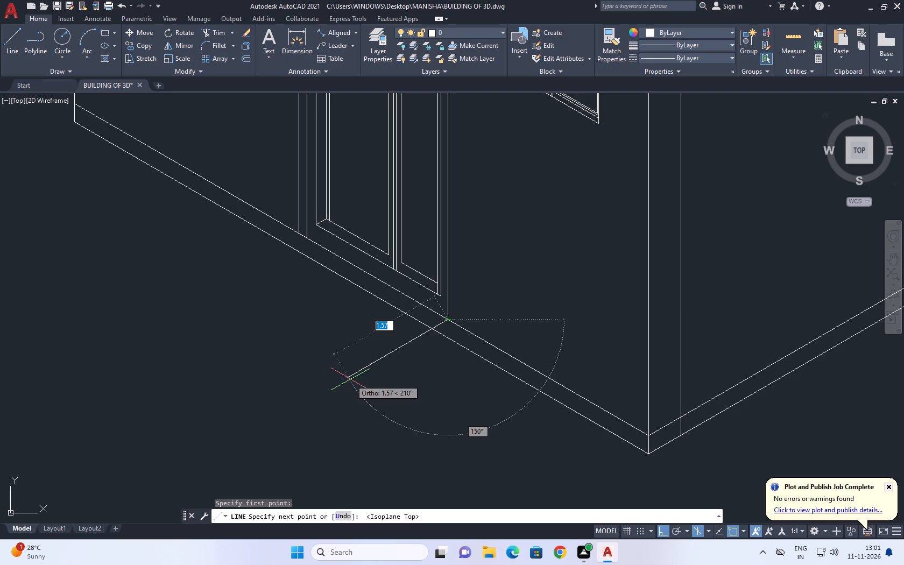
{"action": "type", "text": "1.5"}
{"action": "key", "text": "Return"}
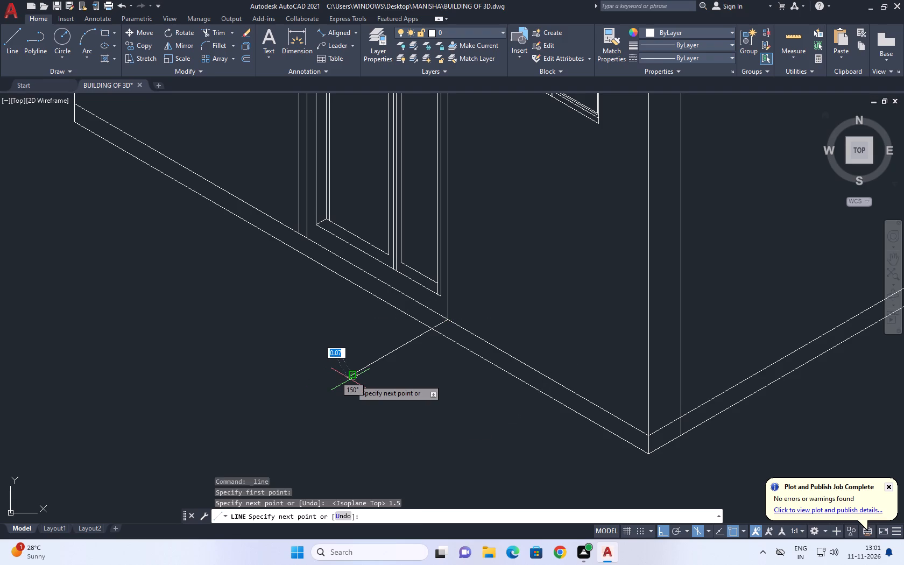
Continue the line straight down 0.25 from the outer end of the 1.5 segment.
{"action": "key", "text": "F5"}
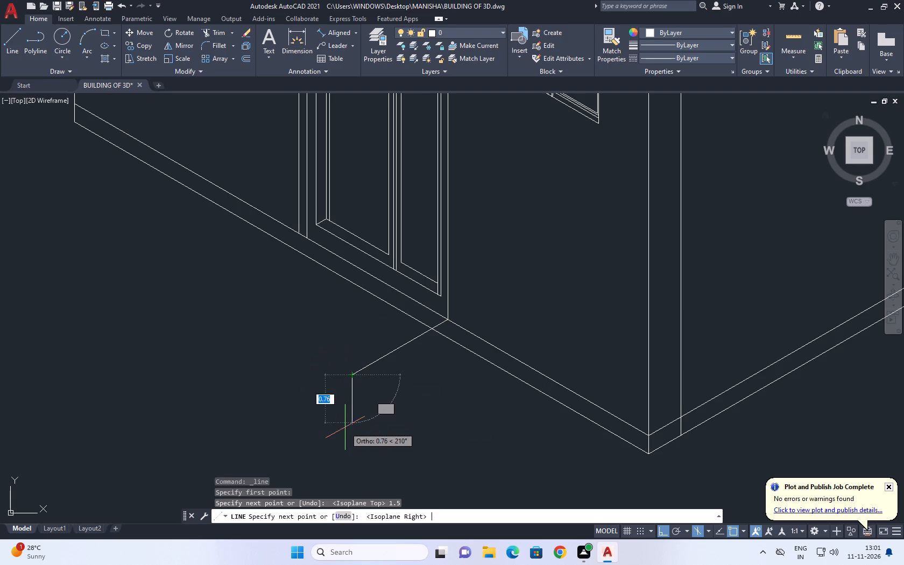
{"action": "scroll", "coordinate": [345, 427], "scroll_direction": "up", "scroll_amount": 1}
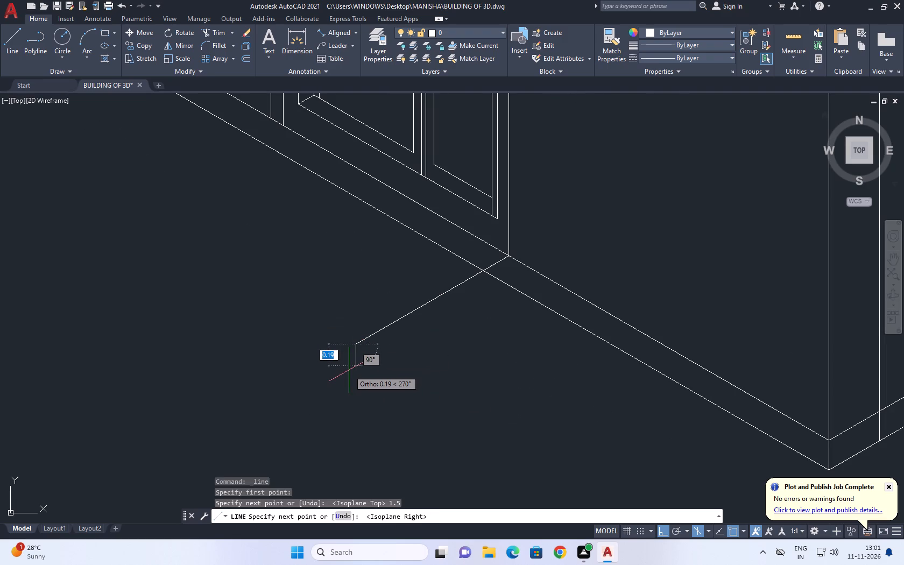
{"action": "type", "text": "0.26"}
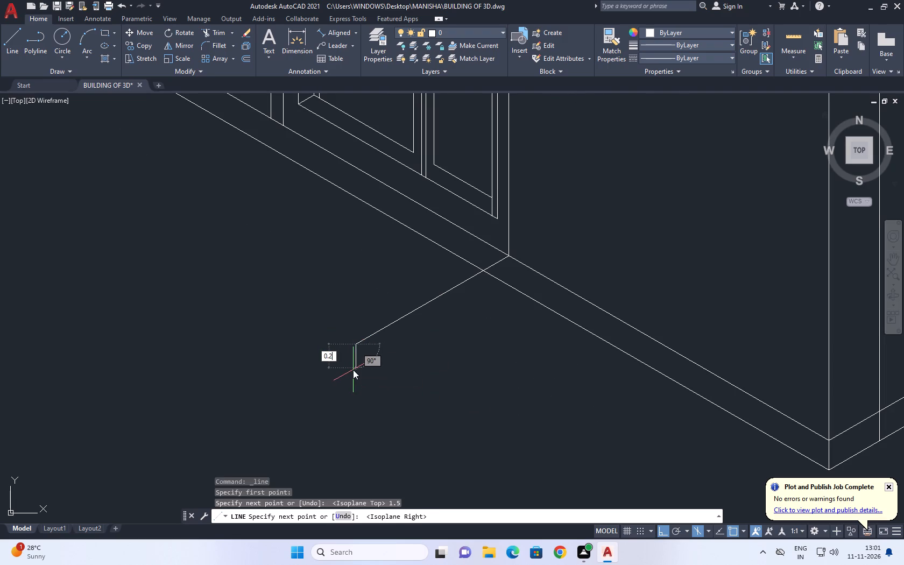
{"action": "key", "text": "BackSpace"}
{"action": "key", "text": "5"}
{"action": "key", "text": "Return"}
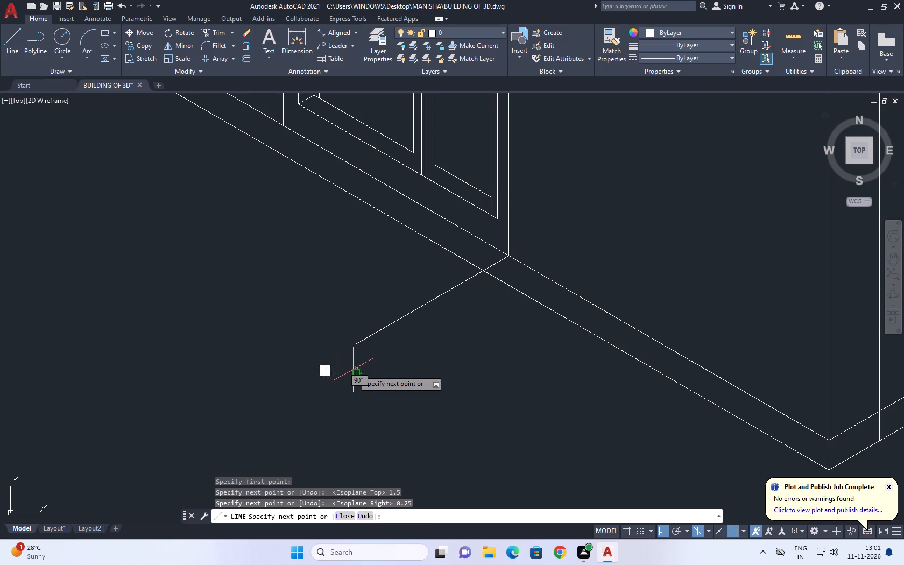
Continue the line from the 0.25 segment's lower end back at 30°, parallel to the 1.5 segment and past the wall's base lines.
{"action": "left_click", "coordinate": [566, 252]}
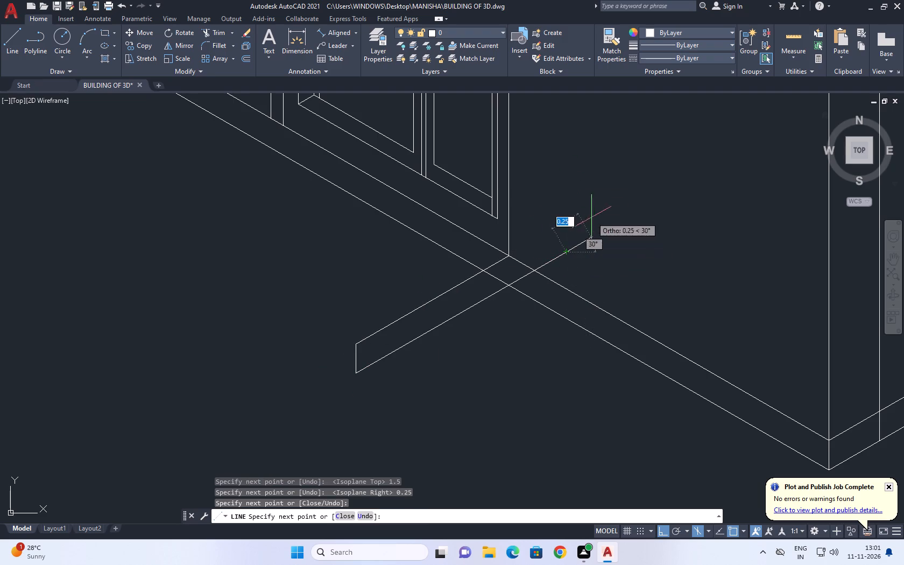
{"action": "right_click", "coordinate": [591, 217]}
{"action": "left_click", "coordinate": [627, 231]}
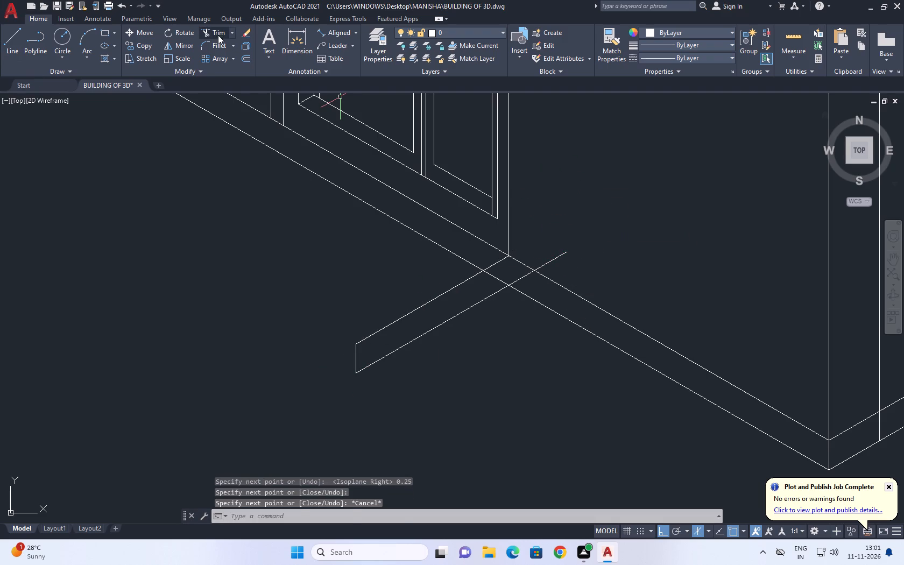
Trim the lower base line between the step's two side lines and the lower side line's excess beyond the wall base.
{"action": "left_click", "coordinate": [218, 34]}
{"action": "left_click", "coordinate": [493, 277]}
{"action": "left_click", "coordinate": [526, 272]}
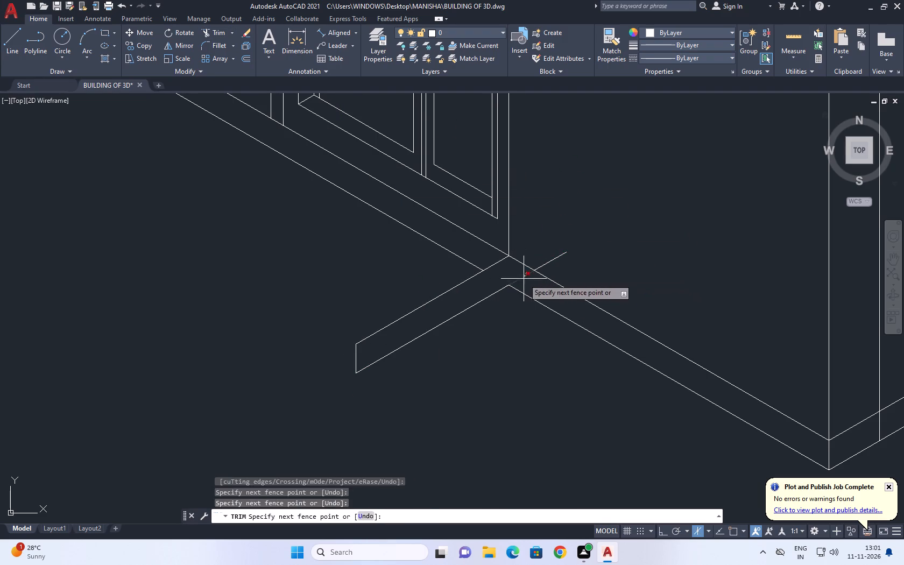
{"action": "left_click", "coordinate": [524, 279]}
{"action": "left_click", "coordinate": [550, 262]}
{"action": "left_click", "coordinate": [542, 235]}
{"action": "right_click", "coordinate": [568, 245]}
{"action": "left_click", "coordinate": [586, 256]}
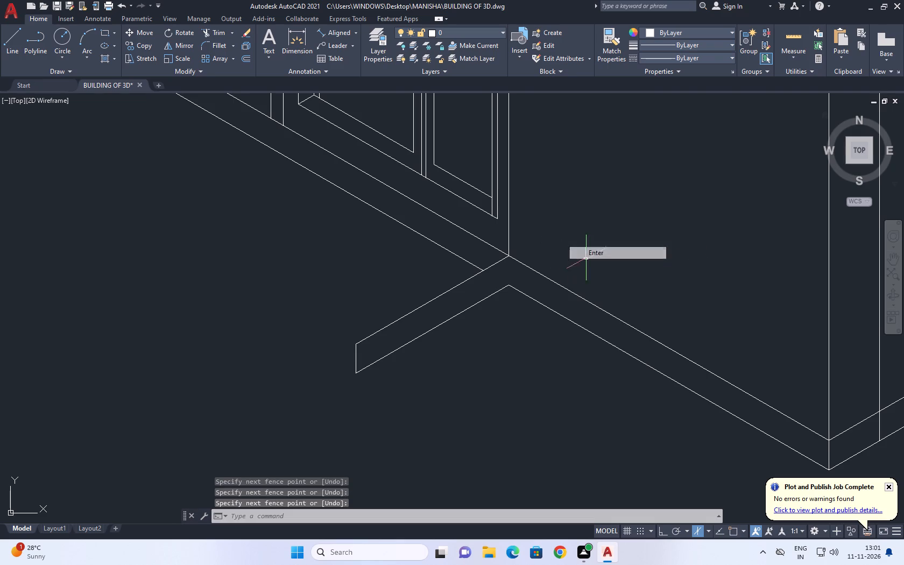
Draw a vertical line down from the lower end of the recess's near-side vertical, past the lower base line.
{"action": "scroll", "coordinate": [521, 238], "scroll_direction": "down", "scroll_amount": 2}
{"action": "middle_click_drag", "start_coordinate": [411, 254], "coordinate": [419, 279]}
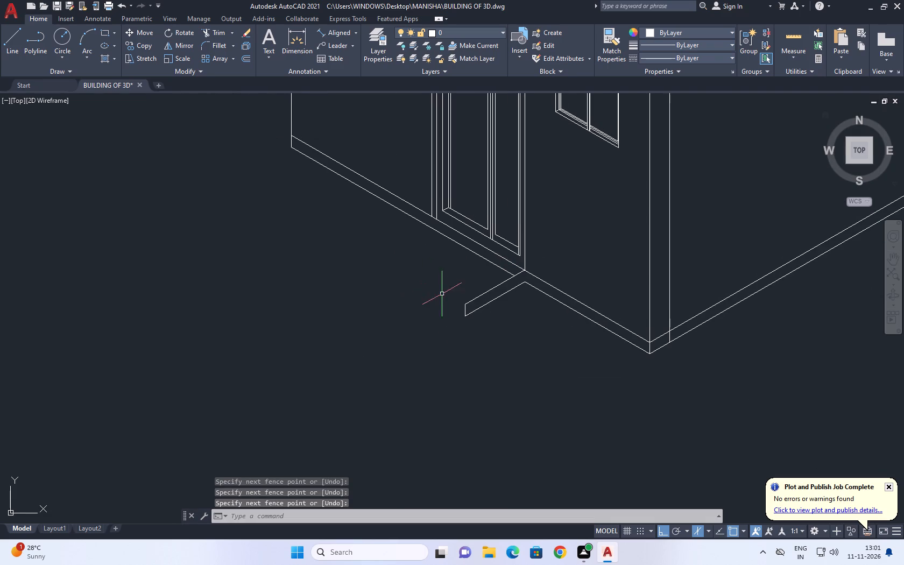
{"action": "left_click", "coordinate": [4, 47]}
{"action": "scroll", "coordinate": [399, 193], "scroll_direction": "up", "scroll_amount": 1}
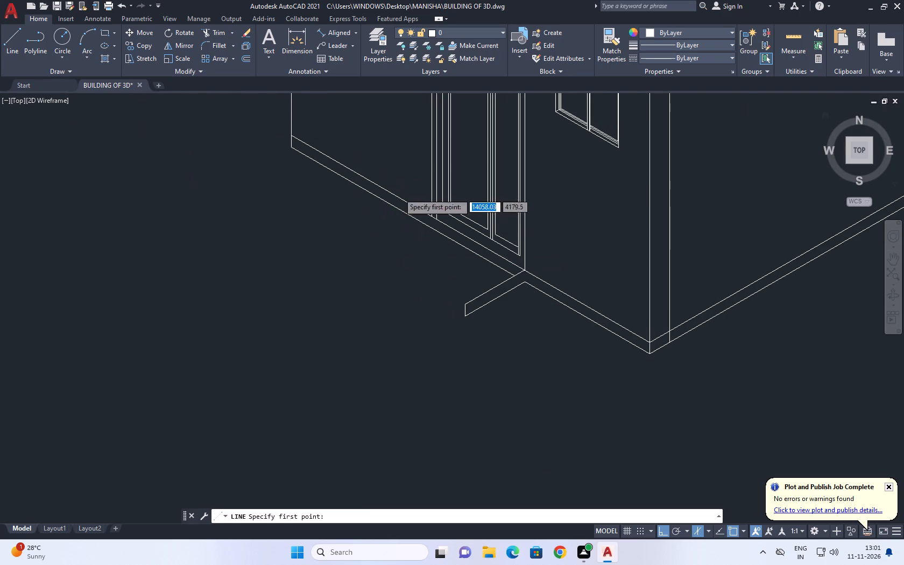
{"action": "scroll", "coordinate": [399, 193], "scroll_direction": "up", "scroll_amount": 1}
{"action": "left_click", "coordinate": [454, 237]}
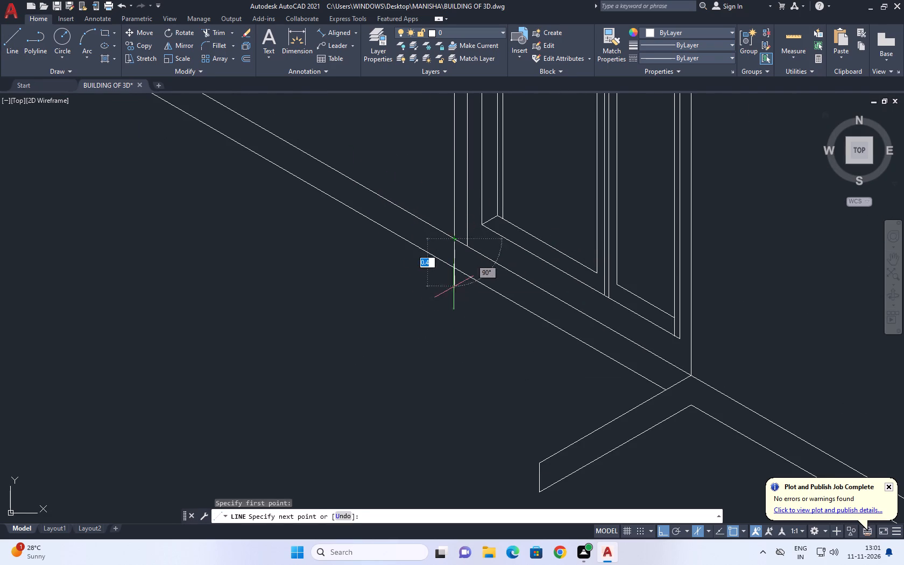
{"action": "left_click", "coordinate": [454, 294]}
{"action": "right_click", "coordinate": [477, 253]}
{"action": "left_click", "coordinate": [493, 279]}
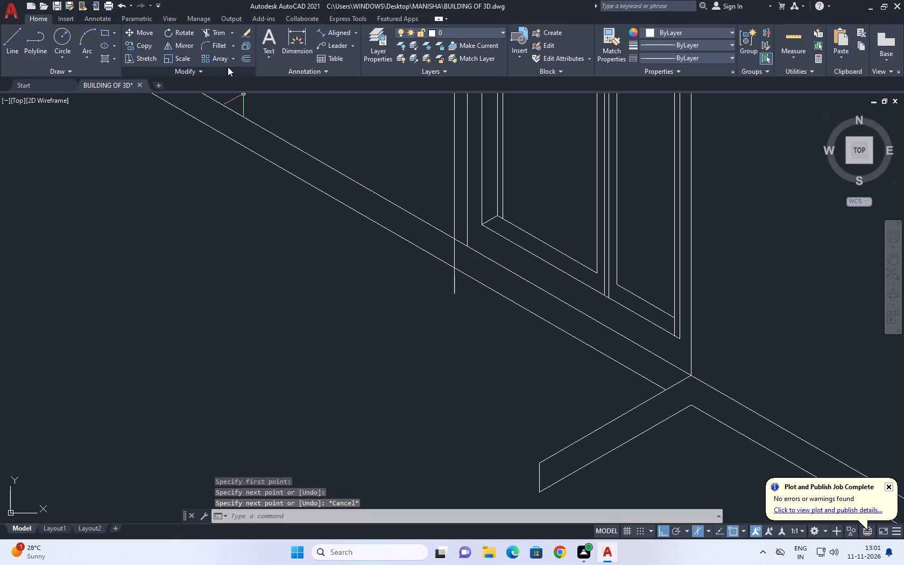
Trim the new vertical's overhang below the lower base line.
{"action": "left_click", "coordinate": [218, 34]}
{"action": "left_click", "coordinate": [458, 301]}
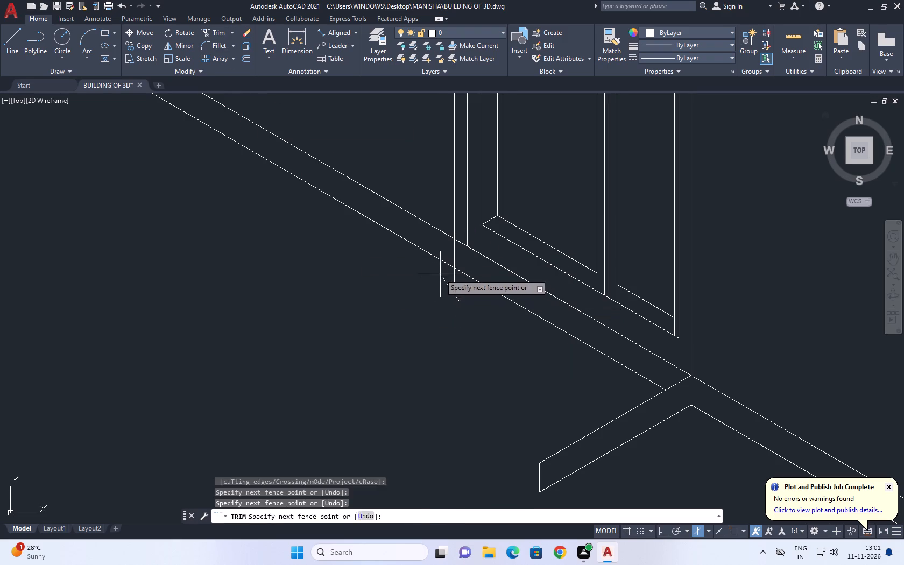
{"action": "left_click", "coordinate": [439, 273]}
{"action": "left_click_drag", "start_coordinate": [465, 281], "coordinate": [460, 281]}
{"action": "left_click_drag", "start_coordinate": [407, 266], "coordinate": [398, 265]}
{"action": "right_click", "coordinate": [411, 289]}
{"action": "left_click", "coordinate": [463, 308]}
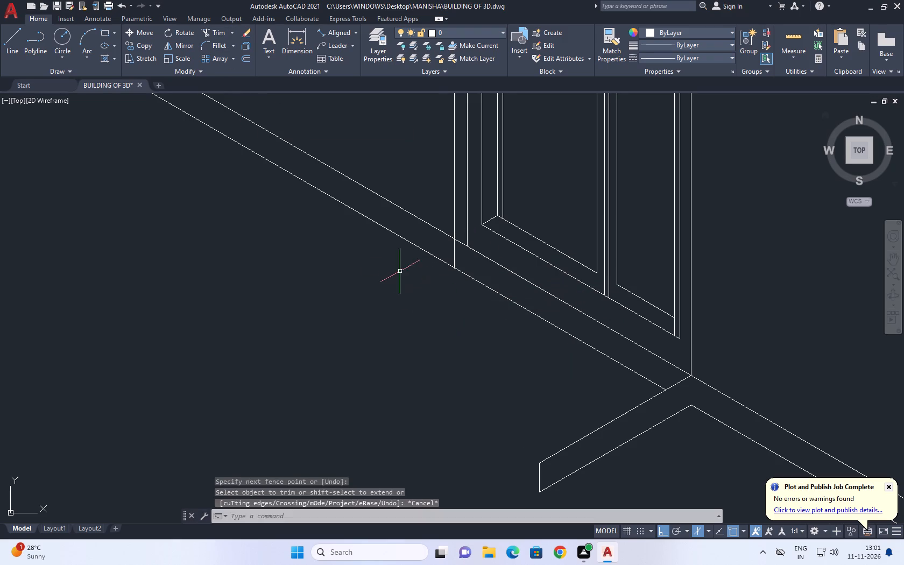
Draw a line about 1.2 long outward at 210° from the point where the recess's near-side vertical meets the upper base line.
{"action": "scroll", "coordinate": [397, 274], "scroll_direction": "down", "scroll_amount": 2}
{"action": "right_click", "coordinate": [358, 220]}
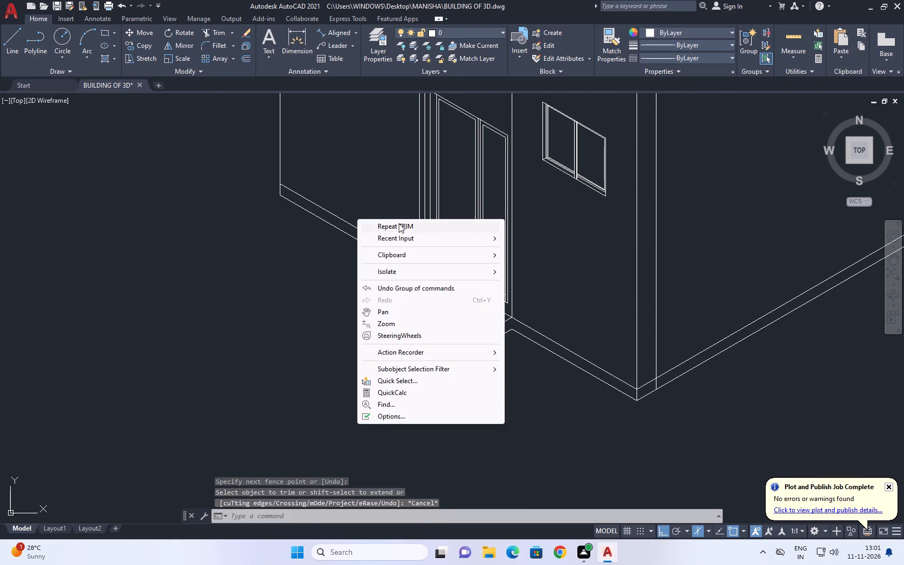
{"action": "left_click", "coordinate": [362, 179]}
{"action": "left_click", "coordinate": [358, 181]}
{"action": "left_click", "coordinate": [10, 48]}
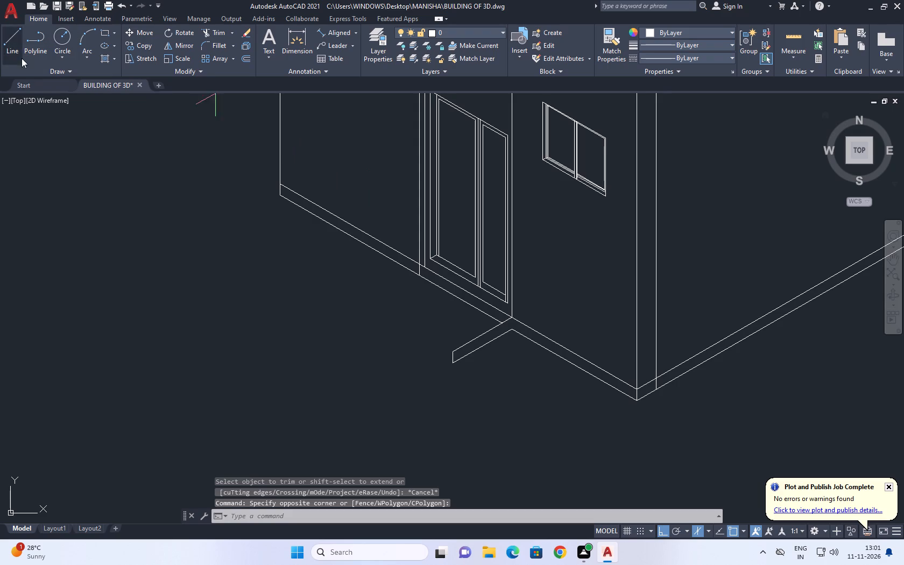
{"action": "scroll", "coordinate": [420, 264], "scroll_direction": "up", "scroll_amount": 2}
{"action": "left_click", "coordinate": [414, 266]}
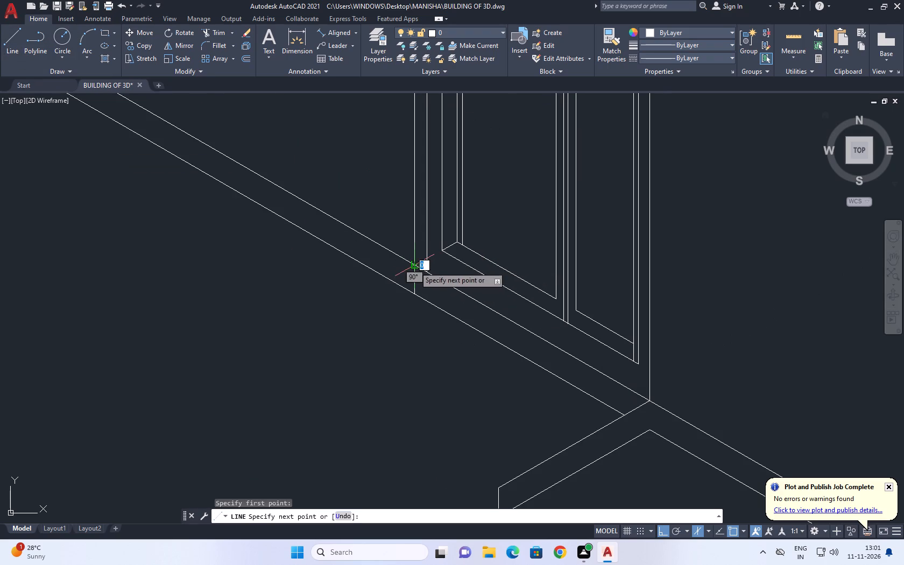
{"action": "scroll", "coordinate": [326, 345], "scroll_direction": "down", "scroll_amount": 1}
{"action": "middle_click_drag", "start_coordinate": [394, 381], "coordinate": [354, 371]}
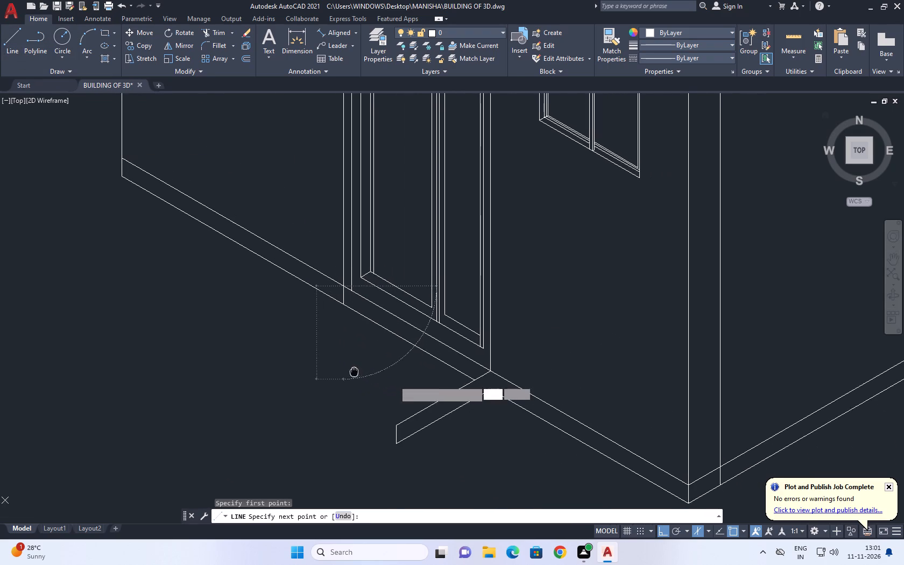
{"action": "middle_click_drag", "start_coordinate": [354, 371], "coordinate": [355, 371]}
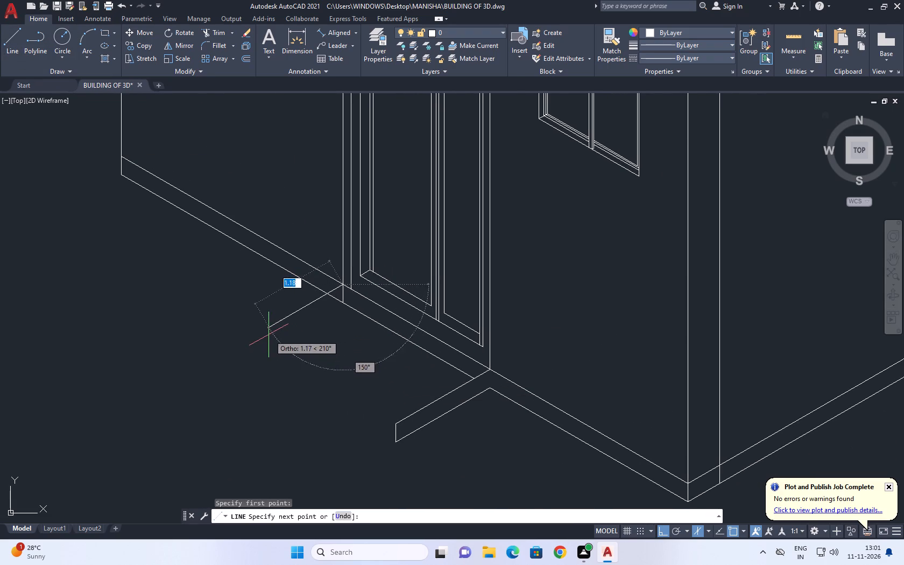
{"action": "left_click", "coordinate": [267, 335]}
{"action": "right_click_drag", "start_coordinate": [251, 277], "coordinate": [246, 277]}
{"action": "left_click", "coordinate": [262, 296]}
Draw the step's front top edge at 150° from the 1.5 segment's outer end, extending beyond the near-side 210° line.
{"action": "right_click", "coordinate": [309, 357]}
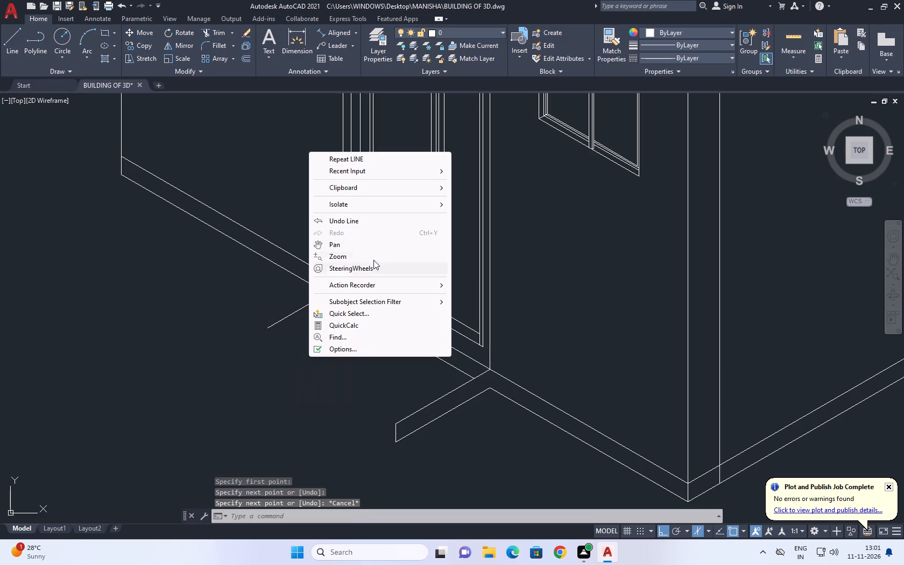
{"action": "left_click", "coordinate": [367, 155]}
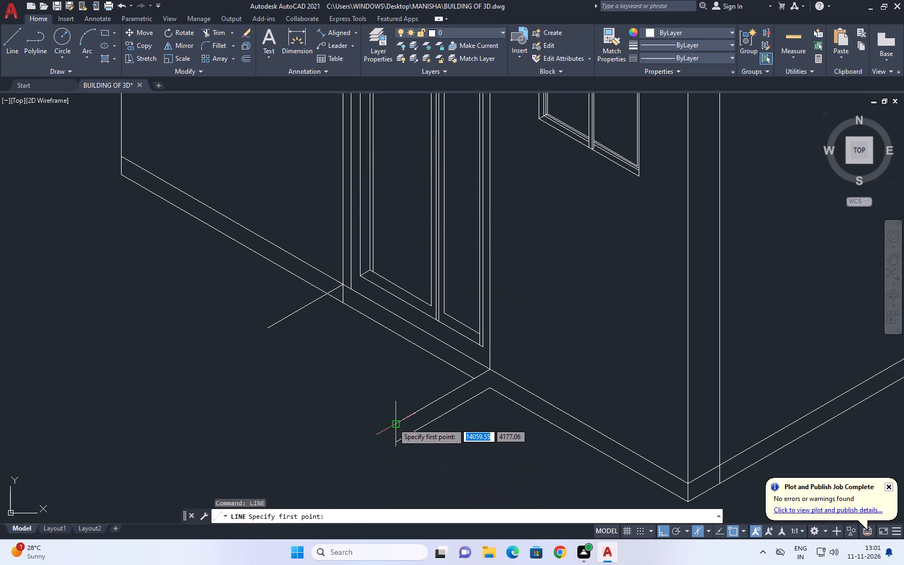
{"action": "left_click", "coordinate": [395, 424]}
{"action": "key", "text": "F5"}
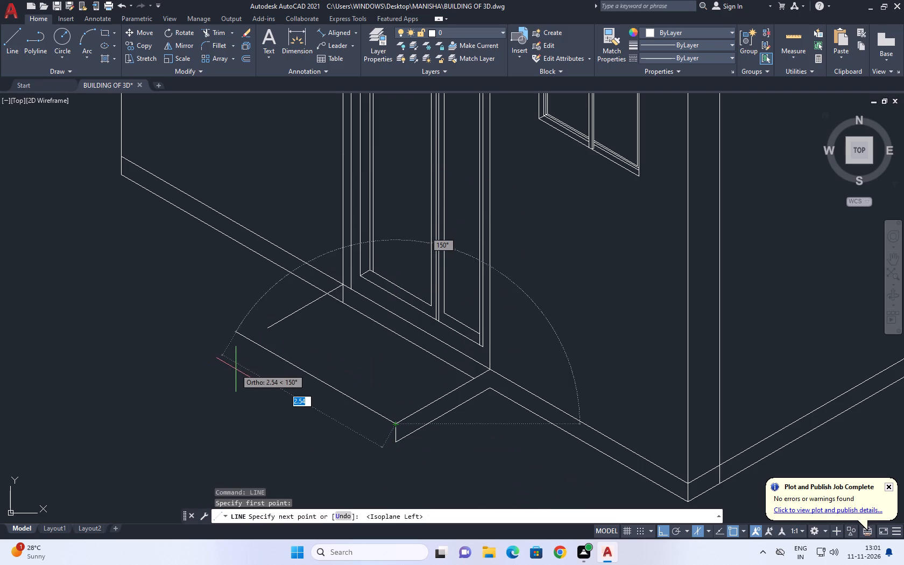
{"action": "left_click_drag", "start_coordinate": [187, 322], "coordinate": [192, 325]}
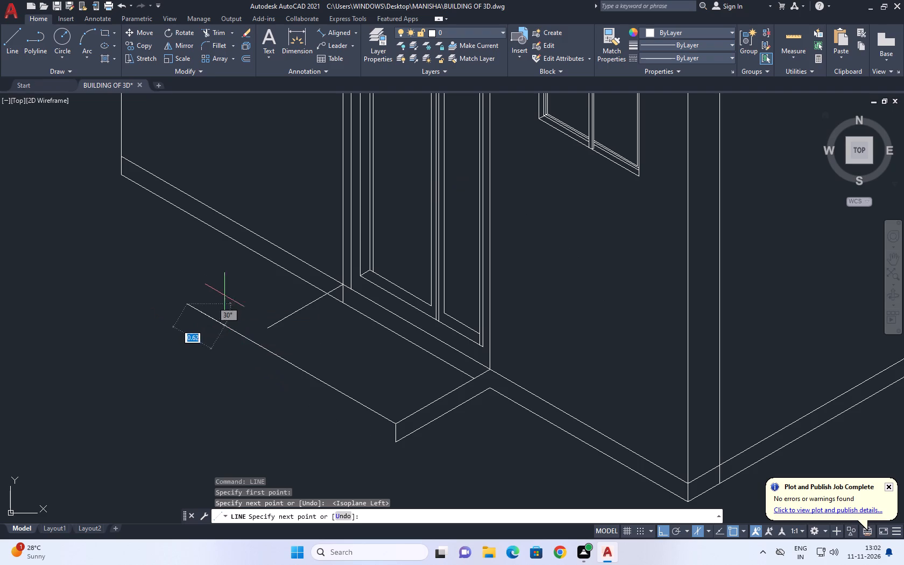
{"action": "right_click", "coordinate": [222, 292]}
{"action": "left_click", "coordinate": [250, 311]}
Fillet the near-side 210° line and the step's front top edge so that they meet in a sharp corner.
{"action": "middle_click_drag", "start_coordinate": [252, 300], "coordinate": [274, 312]}
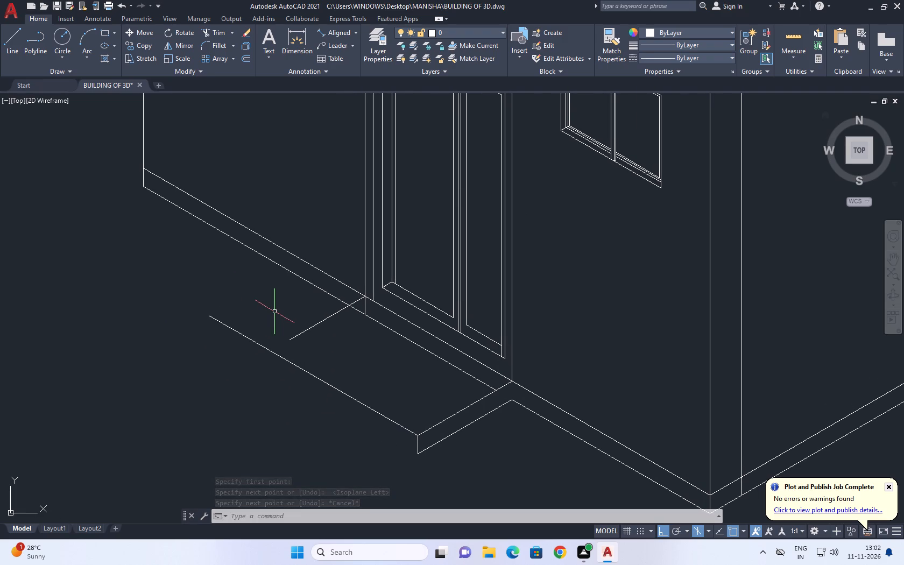
{"action": "left_click", "coordinate": [223, 46]}
{"action": "left_click", "coordinate": [300, 331]}
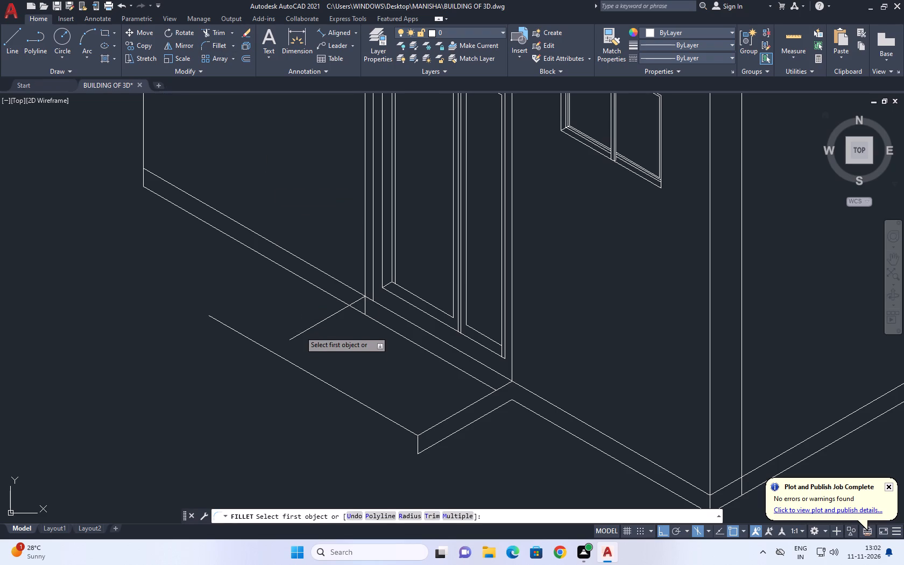
{"action": "left_click", "coordinate": [301, 333]}
{"action": "left_click", "coordinate": [284, 358]}
Trim away the lower base line and the short vertical stub lying inside the step's top face.
{"action": "middle_click_drag", "start_coordinate": [342, 337], "coordinate": [343, 326]}
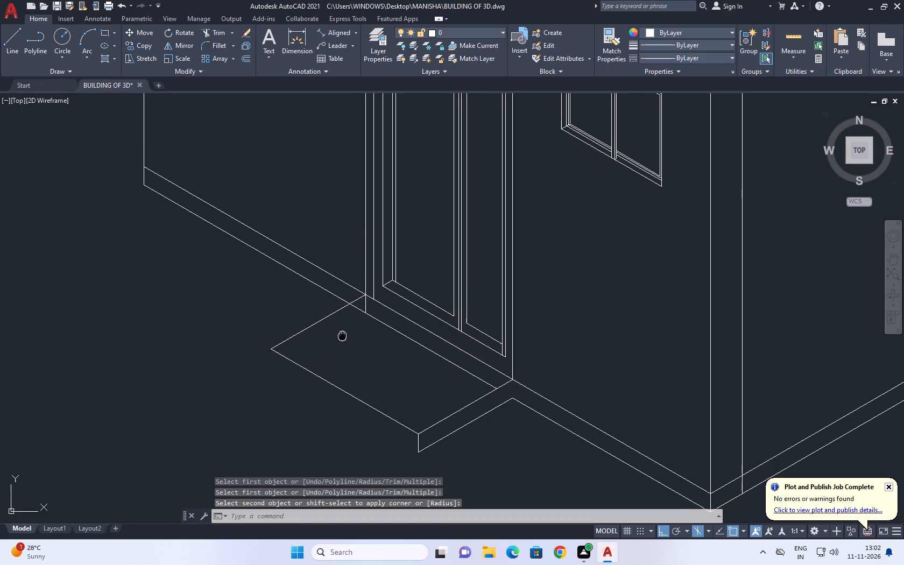
{"action": "middle_click_drag", "start_coordinate": [343, 326], "coordinate": [347, 293]}
{"action": "left_click", "coordinate": [221, 29]}
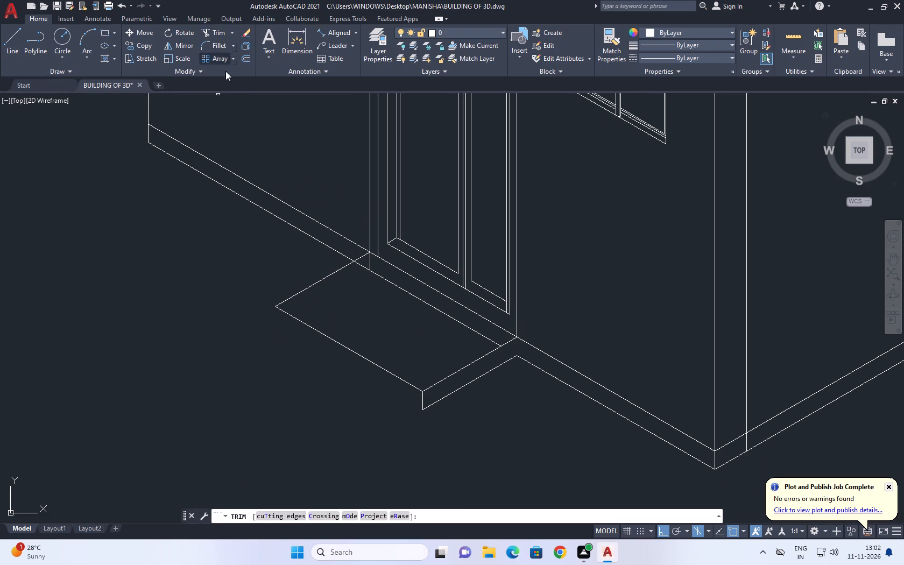
{"action": "middle_click_drag", "start_coordinate": [250, 123], "coordinate": [263, 149]}
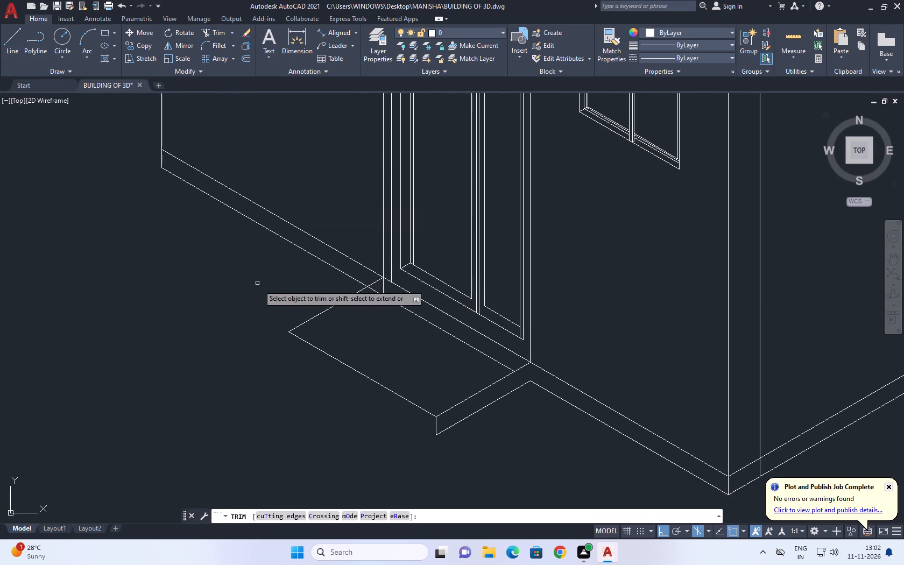
{"action": "left_click", "coordinate": [418, 313]}
{"action": "left_click", "coordinate": [400, 321]}
{"action": "left_click", "coordinate": [385, 292]}
{"action": "left_click", "coordinate": [375, 294]}
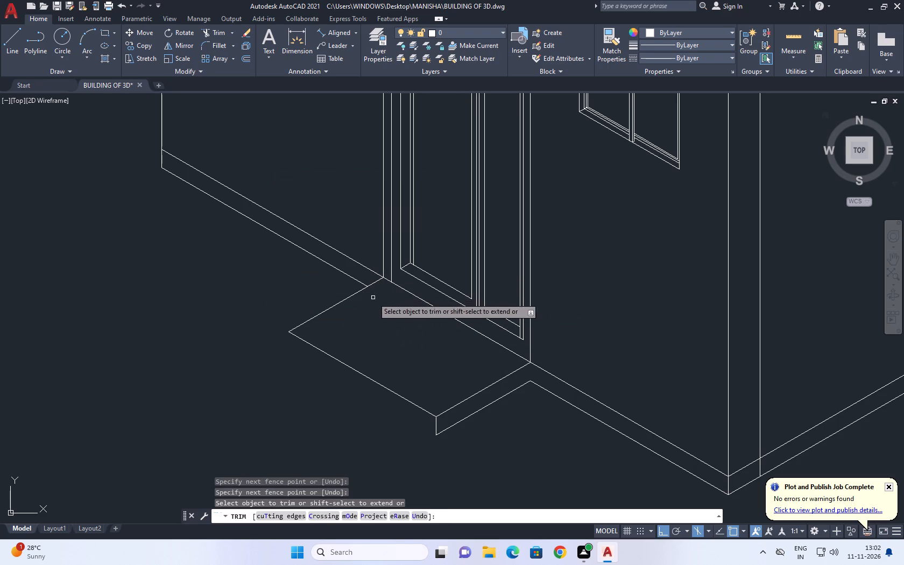
{"action": "right_click", "coordinate": [243, 266]}
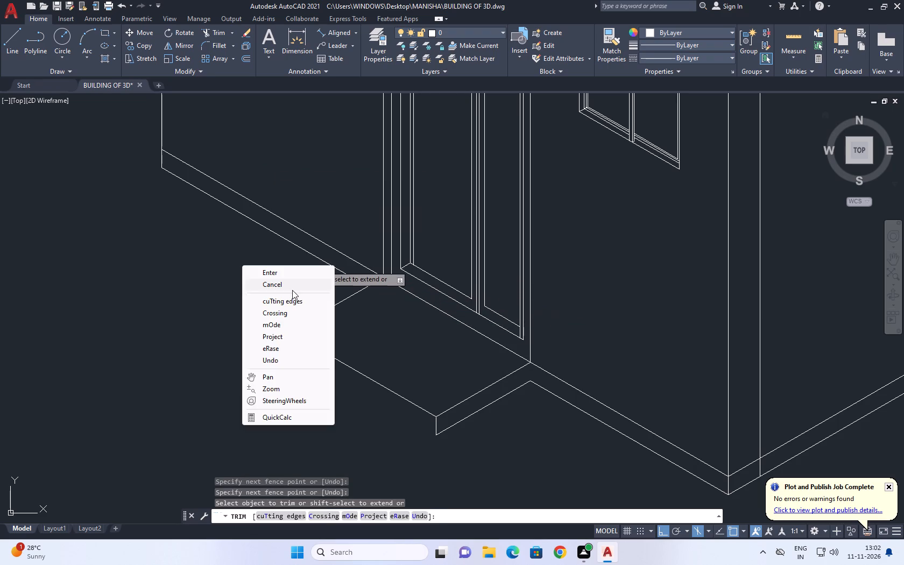
{"action": "left_click", "coordinate": [292, 280]}
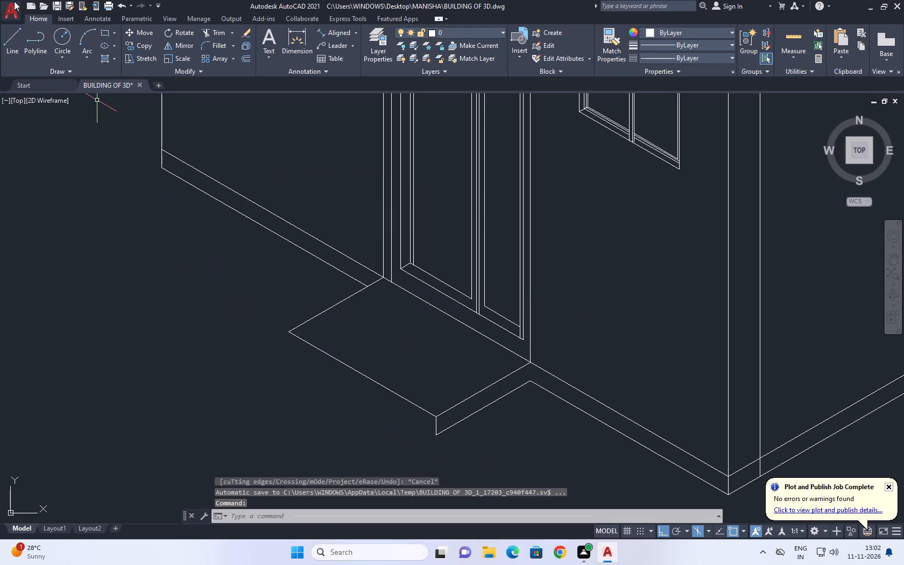
Draw the step's front bottom edge at 150° from the 0.25 segment's lower end, extending beyond the near-side outer corner.
{"action": "left_click", "coordinate": [12, 39]}
{"action": "middle_click_drag", "start_coordinate": [252, 243], "coordinate": [315, 205]}
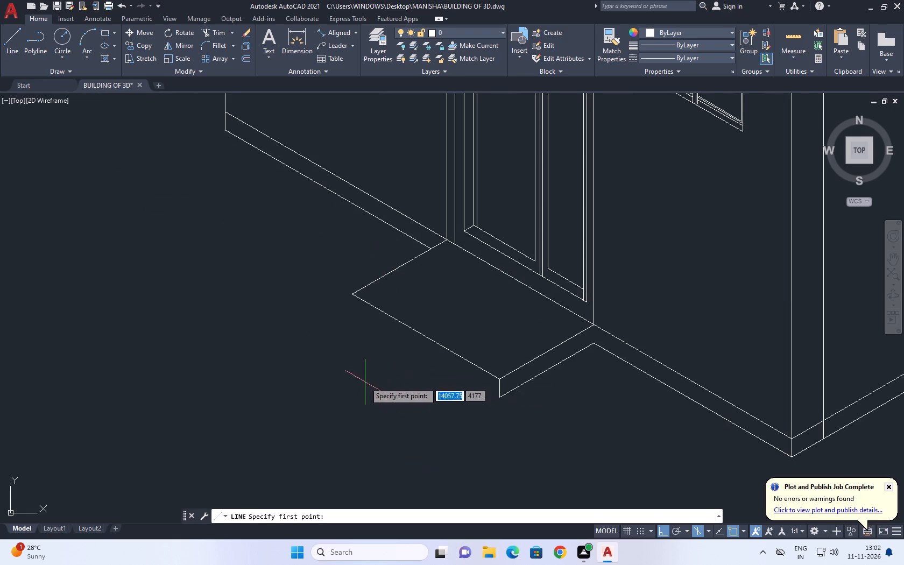
{"action": "middle_click_drag", "start_coordinate": [364, 382], "coordinate": [409, 404]}
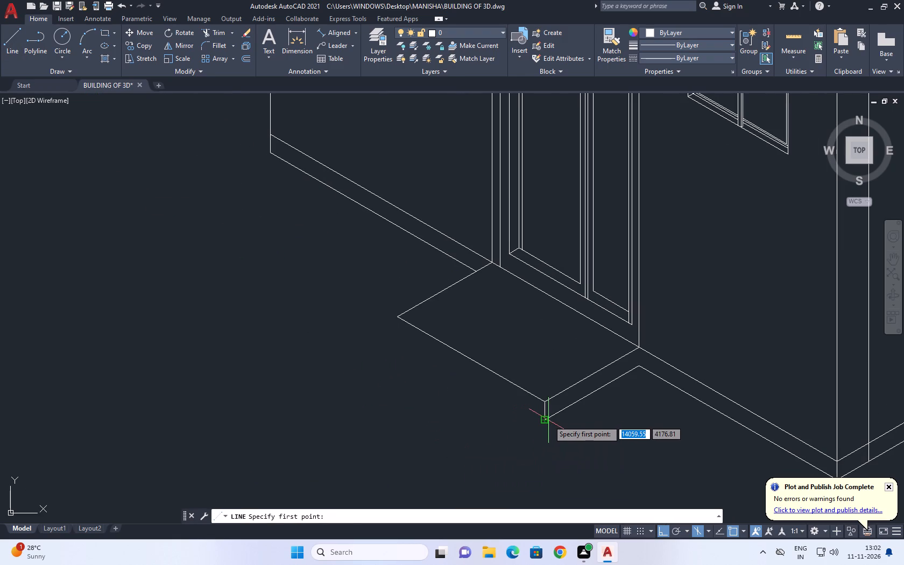
{"action": "left_click", "coordinate": [545, 421]}
{"action": "left_click", "coordinate": [356, 348]}
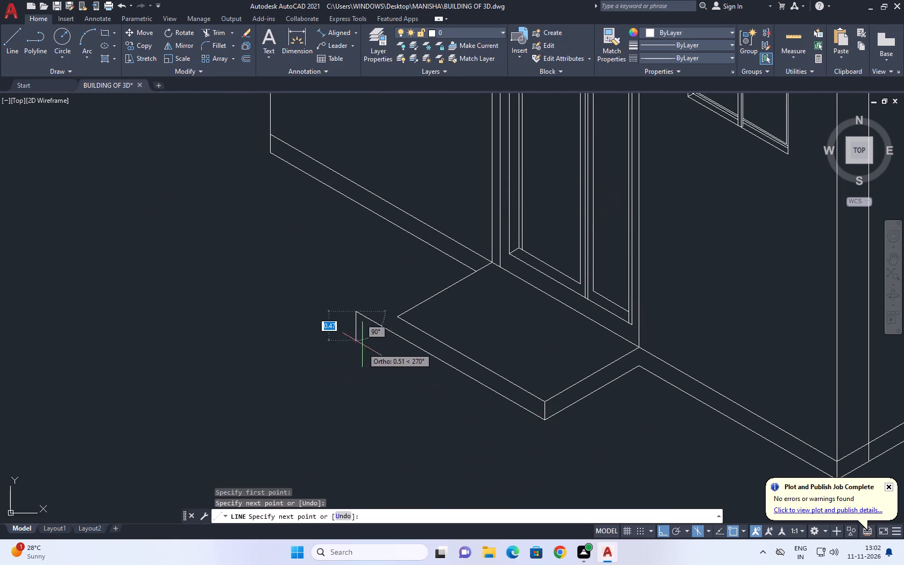
{"action": "right_click", "coordinate": [338, 270]}
{"action": "left_click", "coordinate": [354, 288]}
Draw a vertical line straight down from the step's near-side outer corner, past the front bottom edge.
{"action": "right_click", "coordinate": [350, 266]}
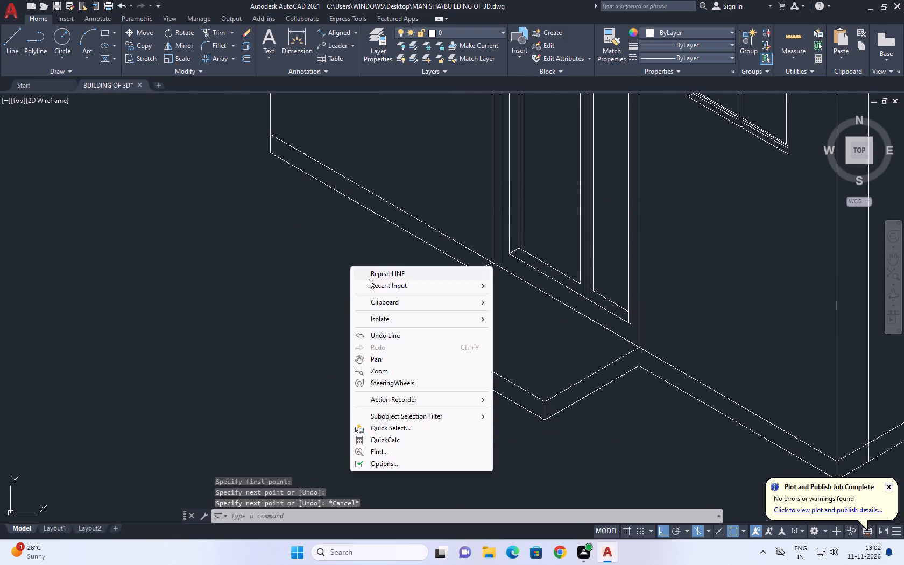
{"action": "left_click", "coordinate": [384, 273]}
{"action": "left_click", "coordinate": [399, 319]}
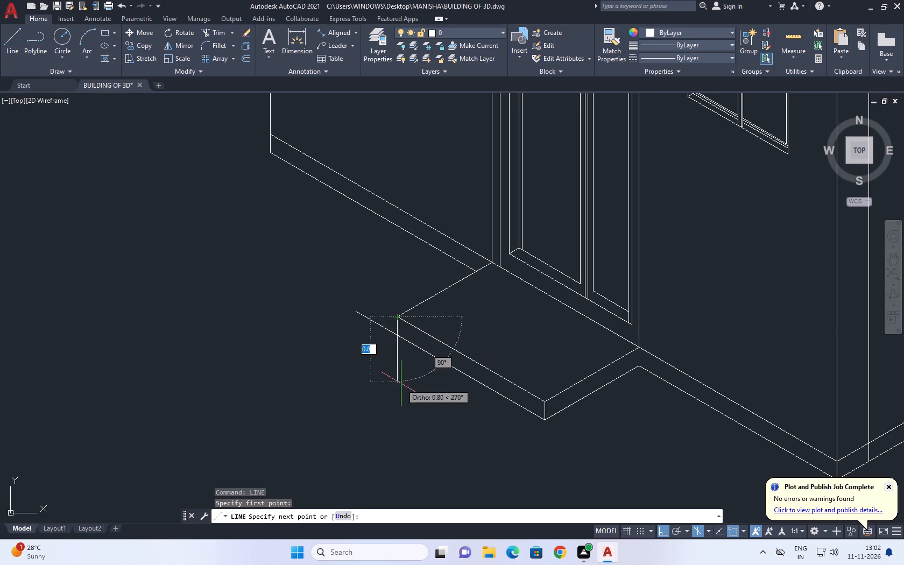
{"action": "left_click", "coordinate": [400, 390]}
{"action": "right_click", "coordinate": [409, 361]}
{"action": "left_click", "coordinate": [452, 370]}
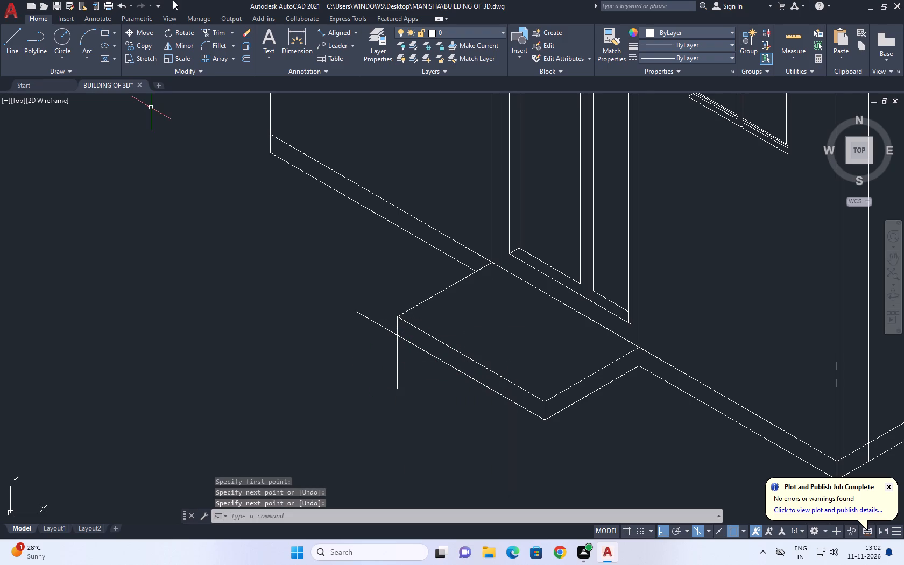
Trim the front bottom edge and the vertical line where they overrun each other at the entrance step's near-side outer corner.
{"action": "left_click", "coordinate": [216, 32]}
{"action": "scroll", "coordinate": [394, 320], "scroll_direction": "up", "scroll_amount": 3}
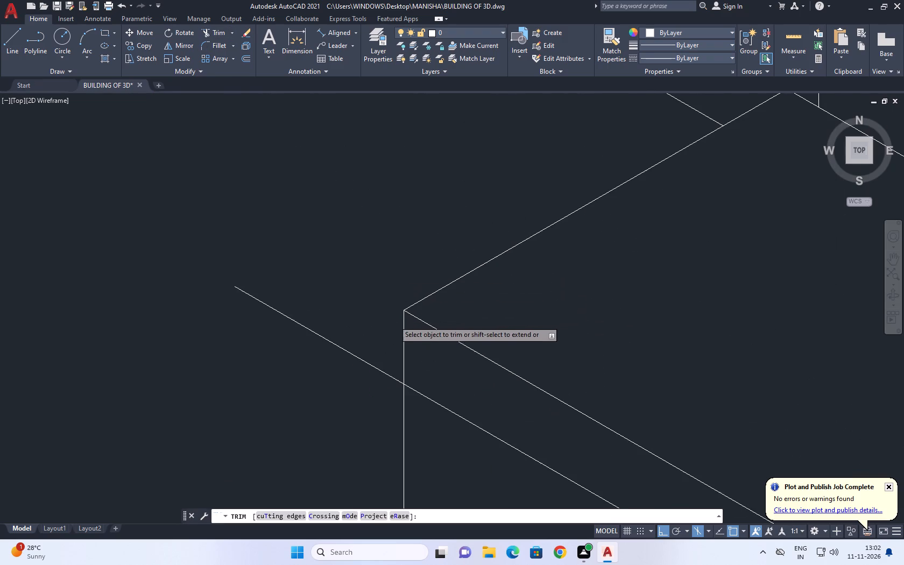
{"action": "left_click", "coordinate": [376, 308]}
{"action": "left_click", "coordinate": [412, 439]}
{"action": "right_click", "coordinate": [322, 281]}
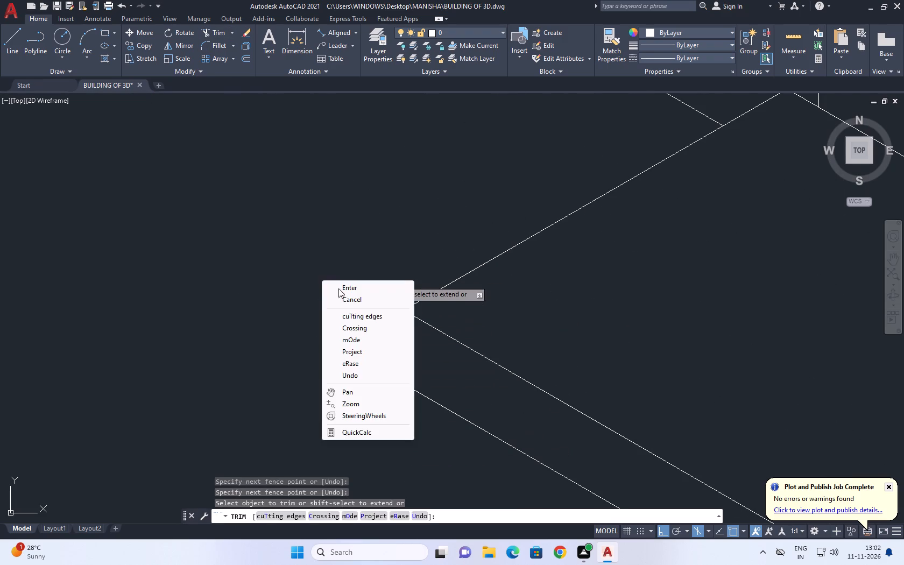
{"action": "left_click", "coordinate": [343, 292]}
Examine the completed entrance step and the building's outer walls as a whole.
{"action": "scroll", "coordinate": [325, 288], "scroll_direction": "down", "scroll_amount": 3}
{"action": "middle_click_drag", "start_coordinate": [402, 307], "coordinate": [402, 312]}
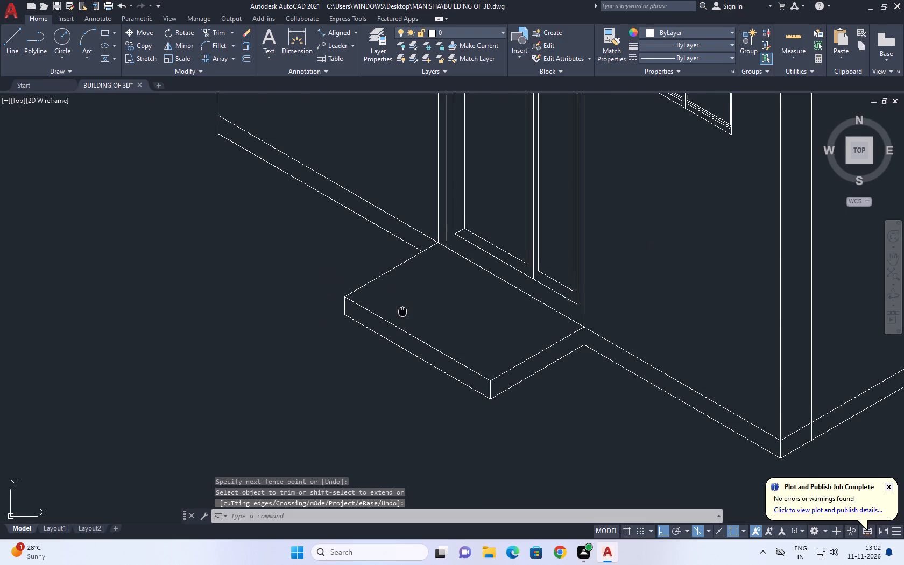
{"action": "middle_click_drag", "start_coordinate": [402, 312], "coordinate": [368, 295]}
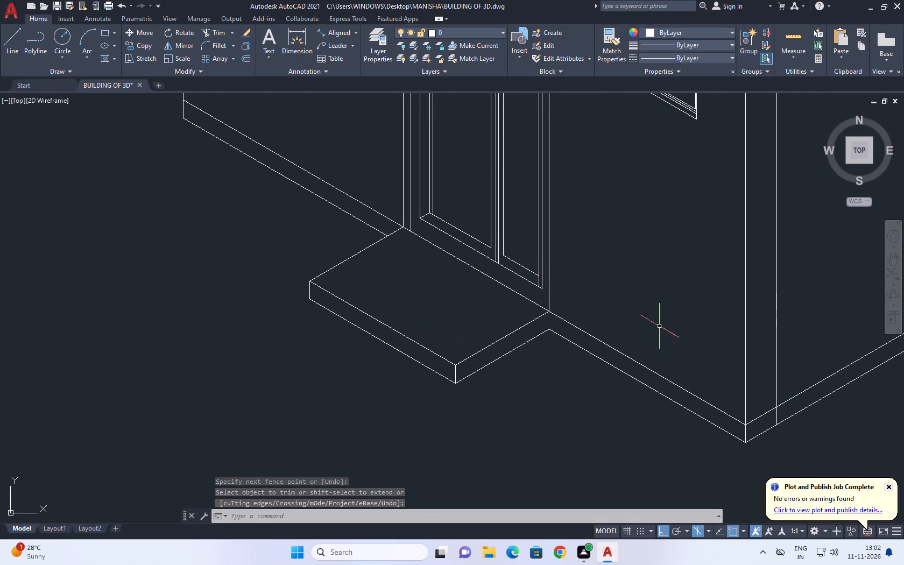
{"action": "middle_click_drag", "start_coordinate": [542, 265], "coordinate": [548, 323]}
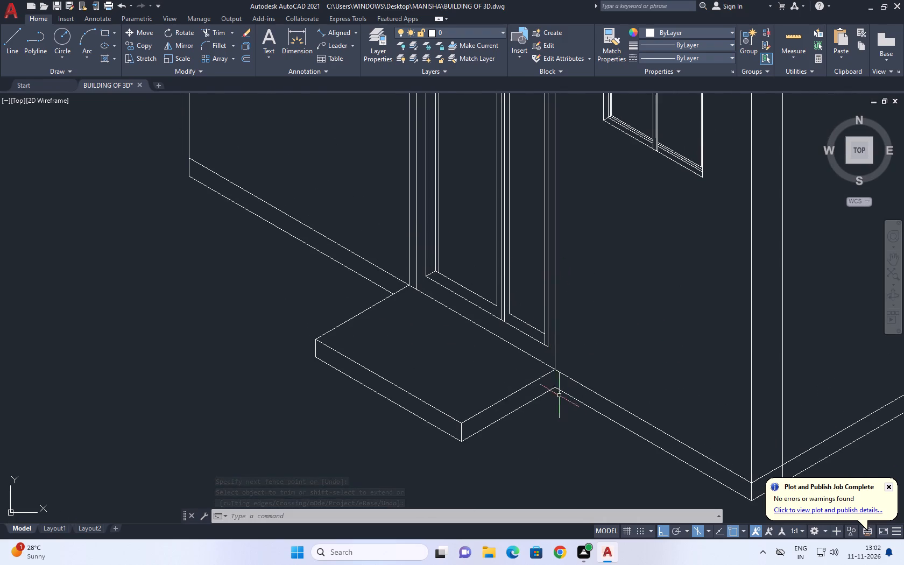
{"action": "scroll", "coordinate": [515, 375], "scroll_direction": "down", "scroll_amount": 2}
{"action": "middle_click_drag", "start_coordinate": [561, 309], "coordinate": [550, 364]}
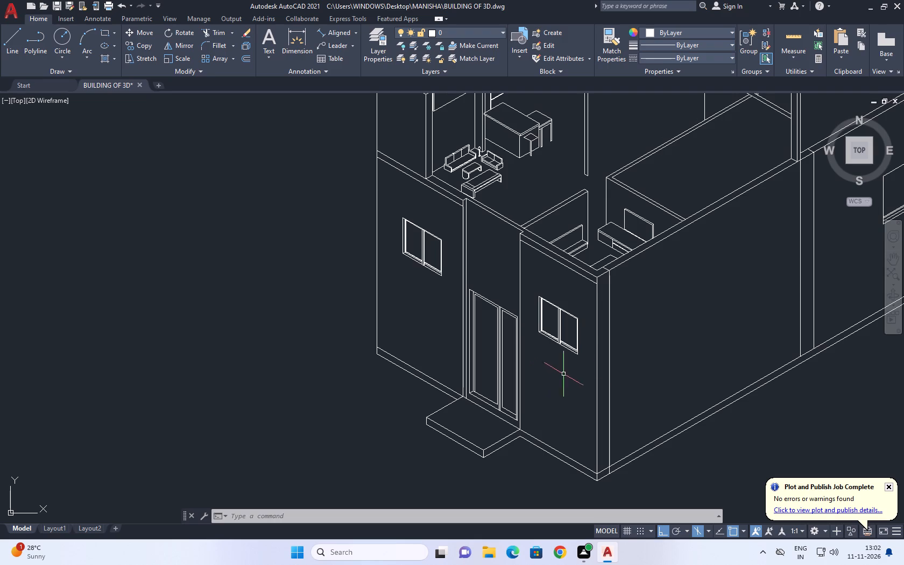
{"action": "scroll", "coordinate": [591, 378], "scroll_direction": "down", "scroll_amount": 2}
{"action": "middle_click_drag", "start_coordinate": [679, 335], "coordinate": [642, 336]}
{"action": "scroll", "coordinate": [640, 337], "scroll_direction": "up", "scroll_amount": 1}
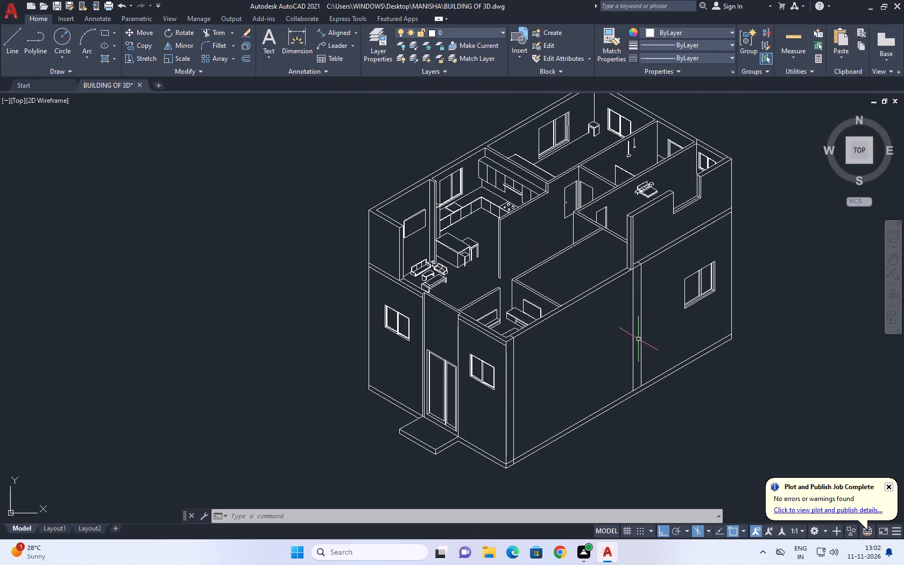
{"action": "scroll", "coordinate": [667, 267], "scroll_direction": "up", "scroll_amount": 2}
{"action": "scroll", "coordinate": [647, 216], "scroll_direction": "down", "scroll_amount": 2}
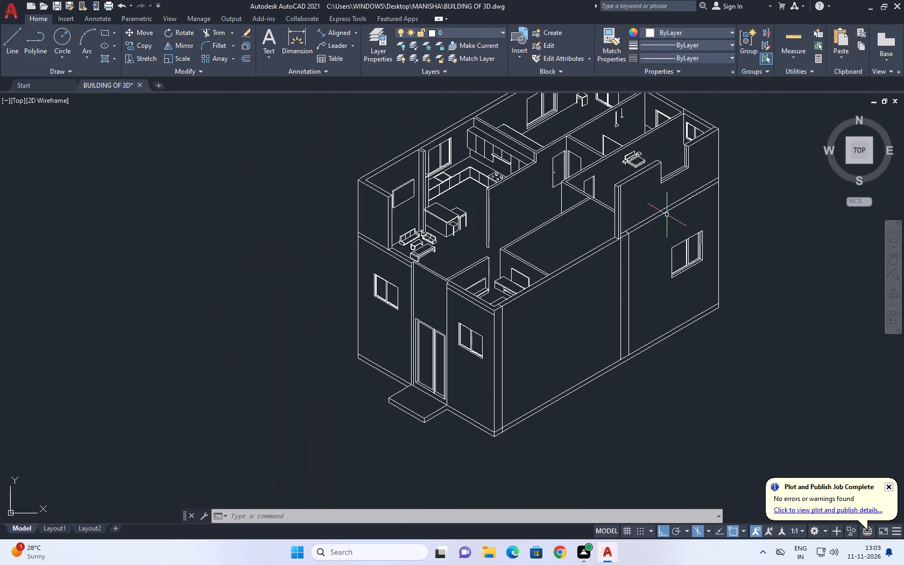
Erase the small stray piece lying on the long side wall's top edge, above its window.
{"action": "left_click", "coordinate": [669, 194]}
{"action": "left_click", "coordinate": [718, 301]}
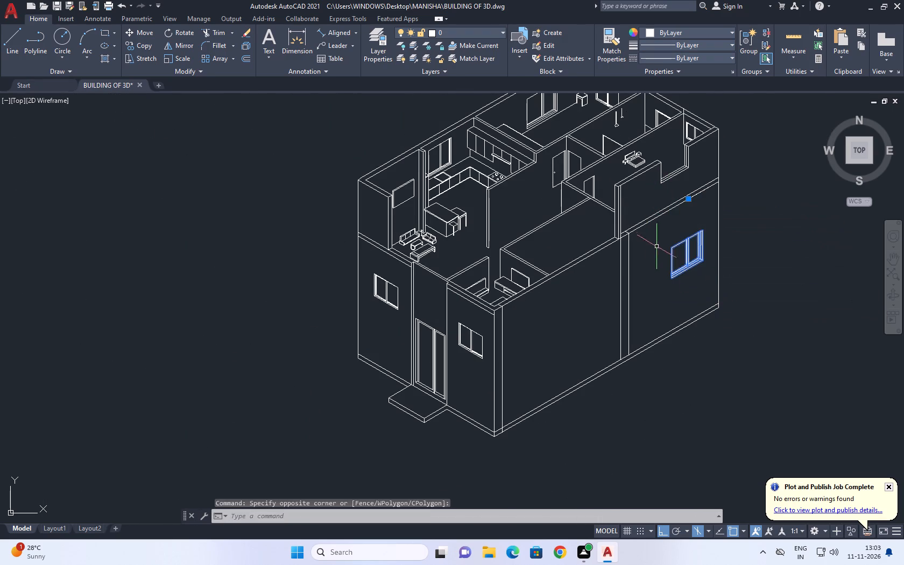
{"action": "scroll", "coordinate": [694, 202], "scroll_direction": "up", "scroll_amount": 4}
{"action": "key", "text": "Escape"}
{"action": "left_click", "coordinate": [642, 168]}
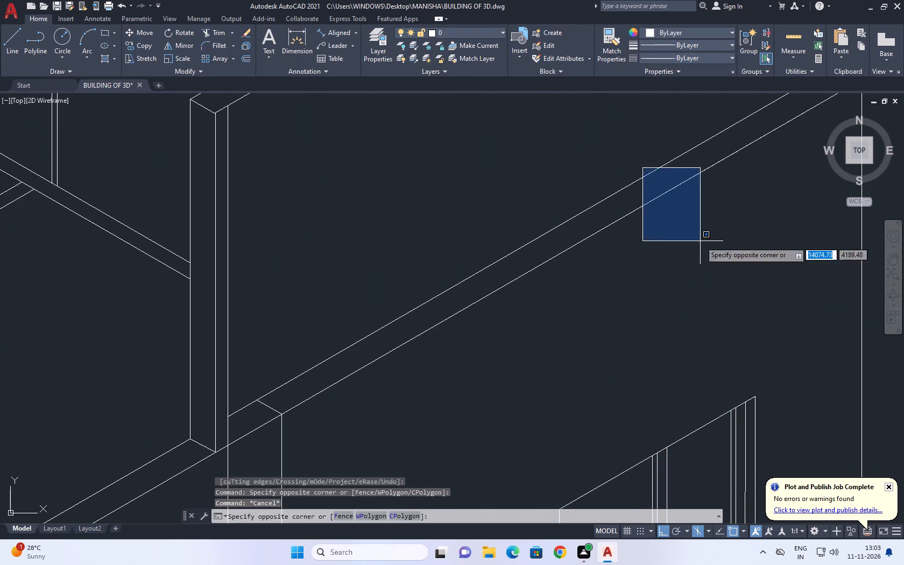
{"action": "left_click", "coordinate": [701, 244]}
{"action": "key", "text": "Delete"}
Scale the long side wall's window up slightly about the top of its mullion.
{"action": "scroll", "coordinate": [643, 213], "scroll_direction": "down", "scroll_amount": 2}
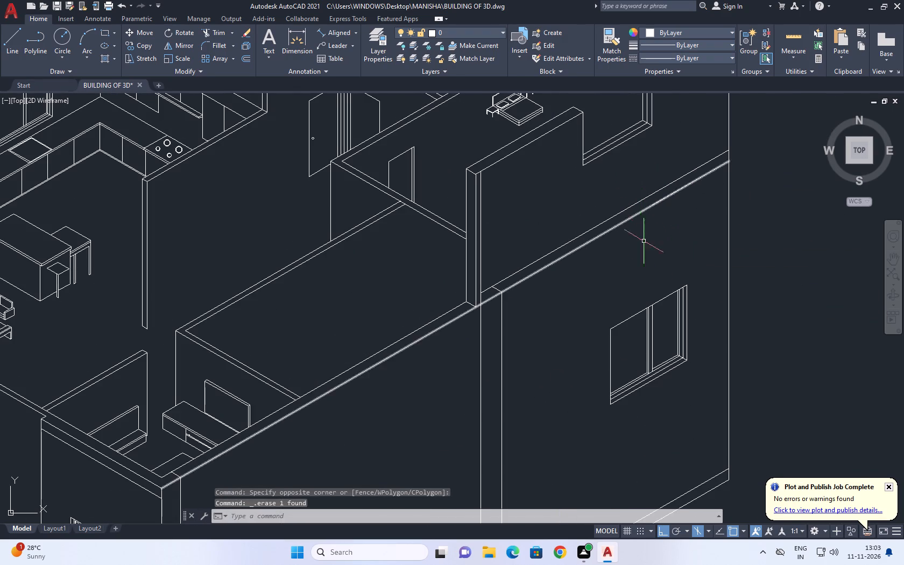
{"action": "left_click", "coordinate": [573, 182]}
{"action": "left_click", "coordinate": [707, 458]}
{"action": "middle_click_drag", "start_coordinate": [669, 370], "coordinate": [666, 369]}
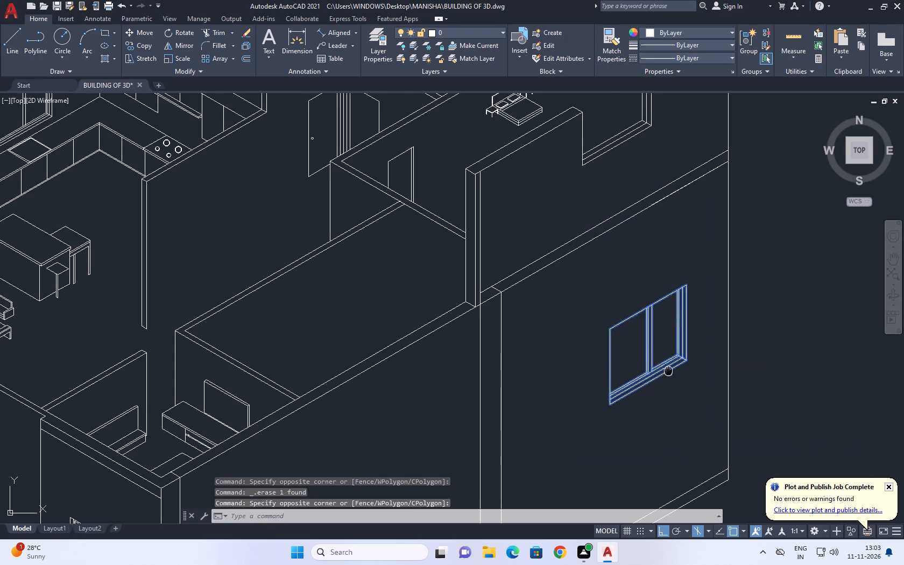
{"action": "middle_click_drag", "start_coordinate": [666, 369], "coordinate": [639, 358]}
{"action": "type", "text": "SC"}
{"action": "key", "text": "space"}
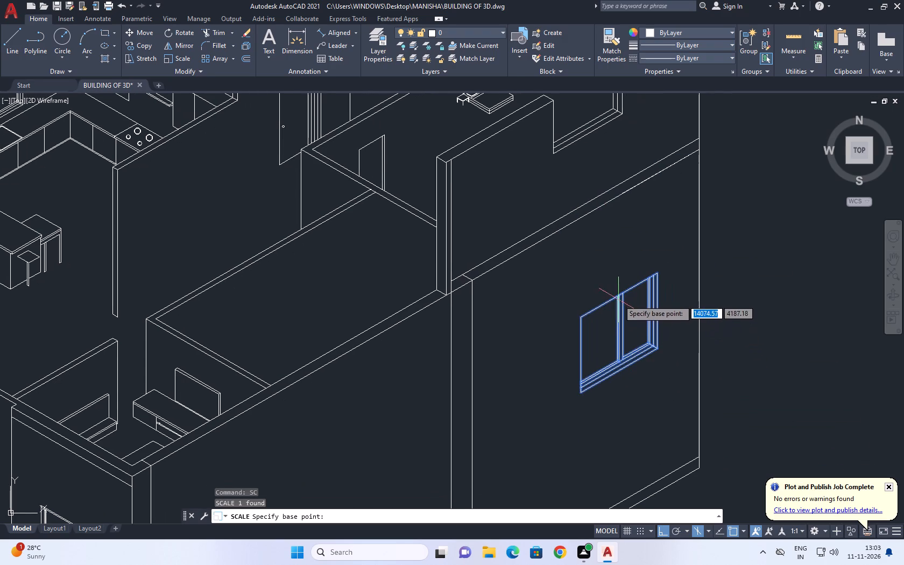
{"action": "left_click", "coordinate": [617, 294]}
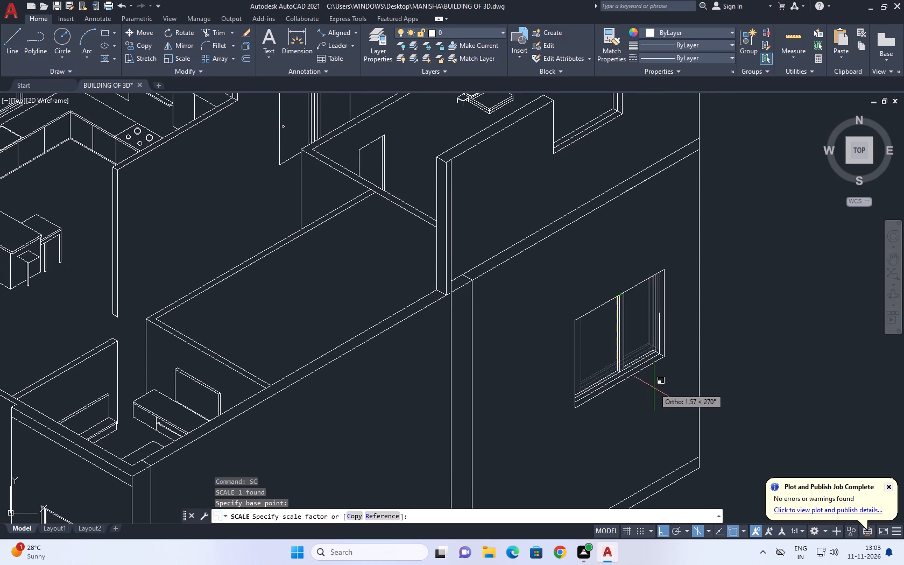
{"action": "left_click", "coordinate": [654, 388]}
Move the enlarged window about 1.96 at 120° towards the long side wall's top edge.
{"action": "left_click", "coordinate": [558, 199]}
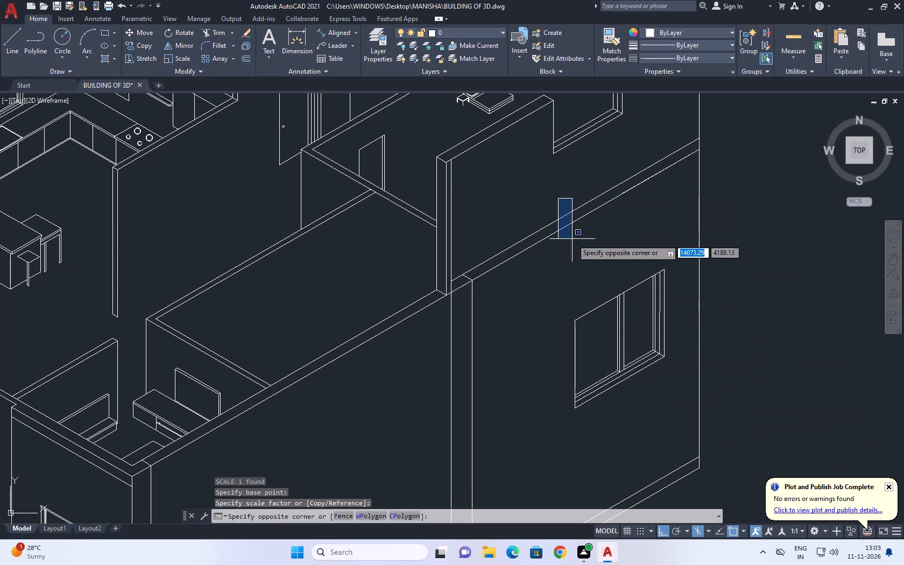
{"action": "left_click", "coordinate": [694, 477]}
{"action": "middle_click_drag", "start_coordinate": [581, 352], "coordinate": [586, 405]}
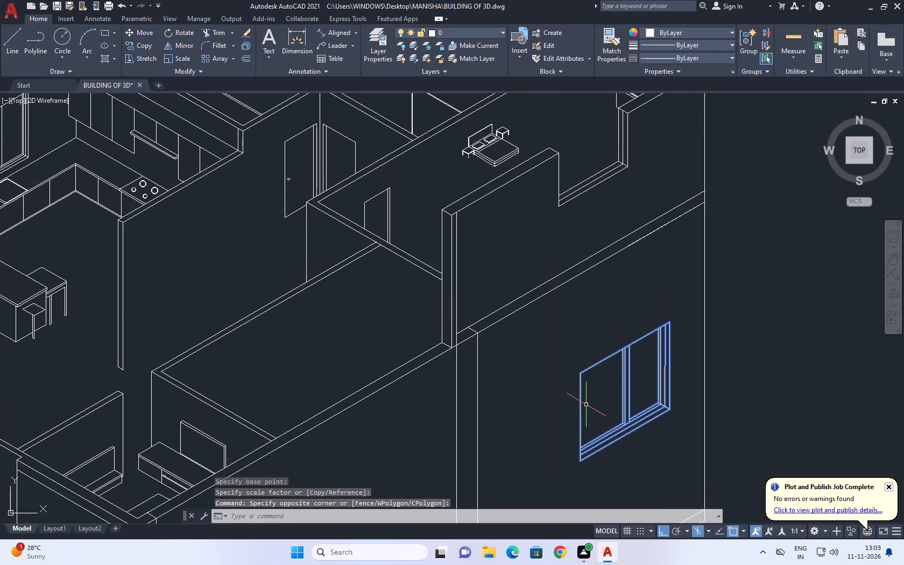
{"action": "type", "text": "M"}
{"action": "key", "text": "space"}
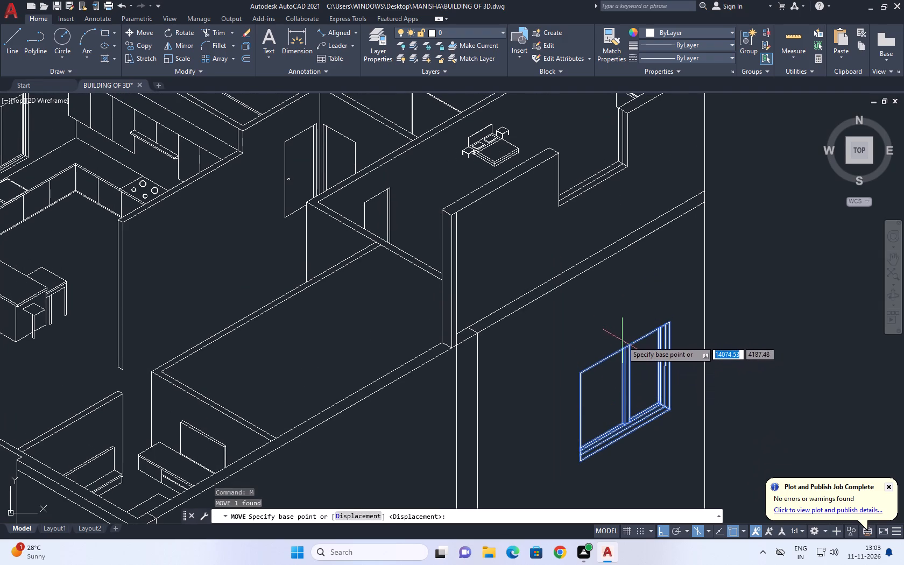
{"action": "left_click", "coordinate": [625, 347]}
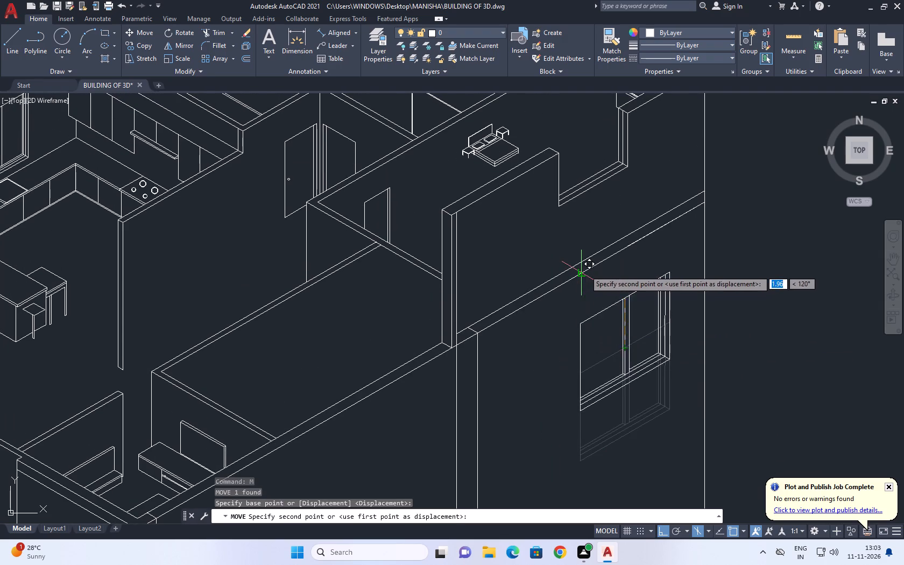
{"action": "left_click", "coordinate": [585, 270]}
Move the same window straight down so it sits clear of the long side wall's top edge.
{"action": "left_click", "coordinate": [638, 326]}
{"action": "left_click", "coordinate": [609, 353]}
{"action": "middle_click_drag", "start_coordinate": [616, 356], "coordinate": [570, 253]}
{"action": "key", "text": "m"}
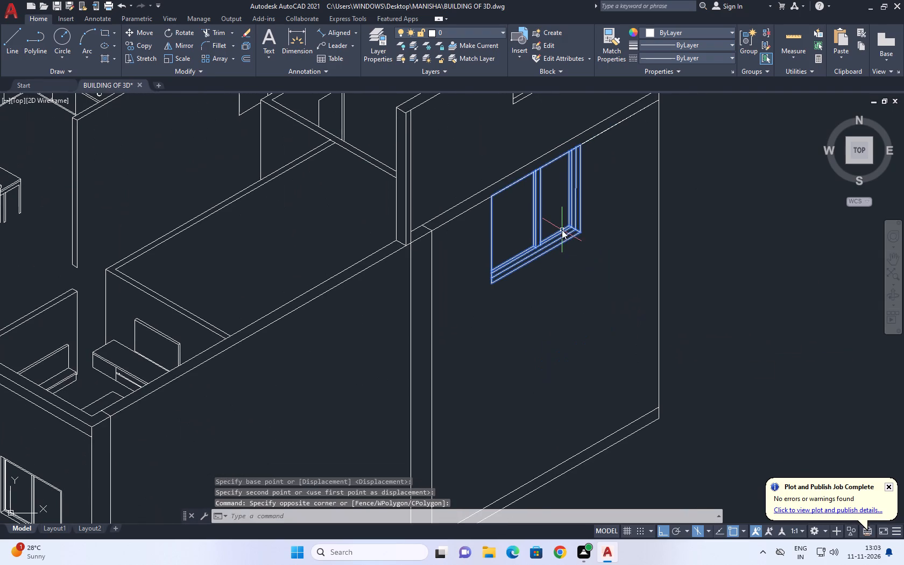
{"action": "key", "text": "space"}
{"action": "left_click", "coordinate": [526, 260]}
{"action": "left_click", "coordinate": [571, 371]}
Copy the window to two more places on the long side wall, about 4.30 at 221° and about 9.30 at 210°.
{"action": "left_click_drag", "start_coordinate": [591, 315], "coordinate": [588, 308]}
{"action": "left_click", "coordinate": [546, 246]}
{"action": "middle_click_drag", "start_coordinate": [555, 263], "coordinate": [590, 315]}
{"action": "type", "text": "CO"}
{"action": "key", "text": "space"}
{"action": "left_click", "coordinate": [585, 293]}
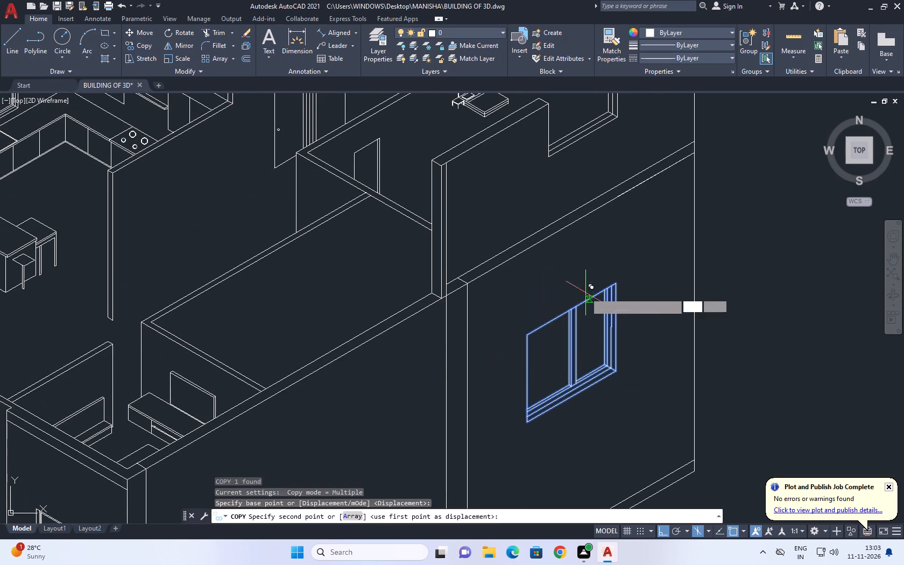
{"action": "scroll", "coordinate": [503, 314], "scroll_direction": "down", "scroll_amount": 1}
{"action": "key", "text": "F5"}
{"action": "scroll", "coordinate": [507, 317], "scroll_direction": "down", "scroll_amount": 1}
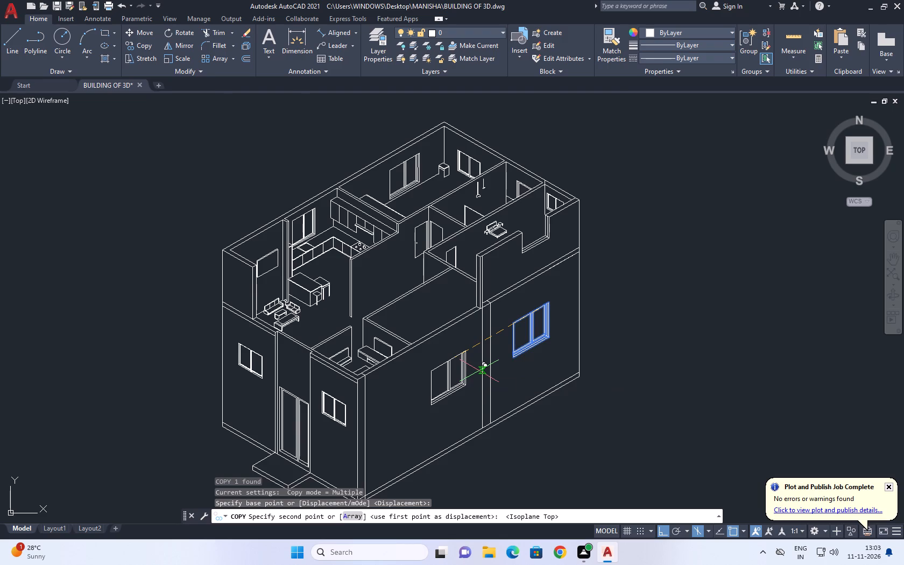
{"action": "scroll", "coordinate": [479, 371], "scroll_direction": "up", "scroll_amount": 1}
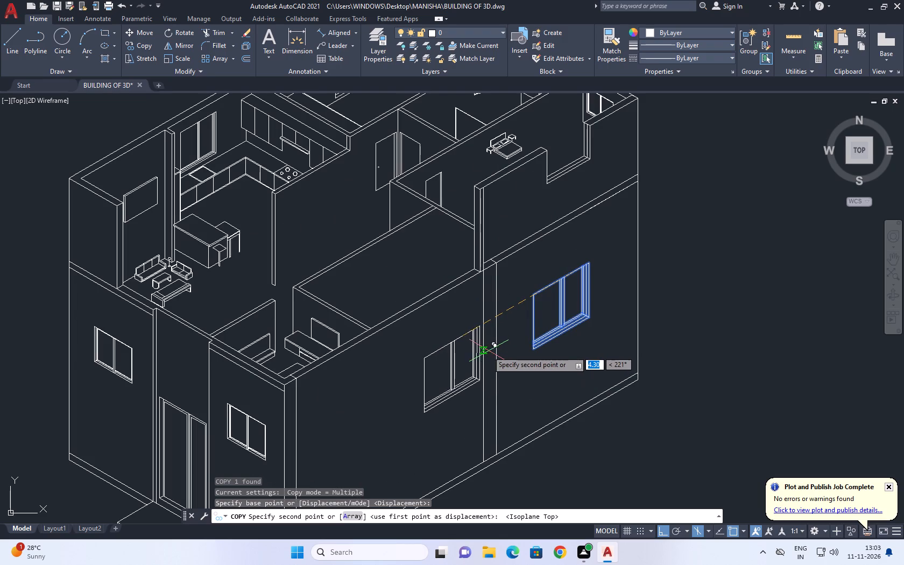
{"action": "left_click", "coordinate": [488, 351]}
{"action": "left_click", "coordinate": [385, 421]}
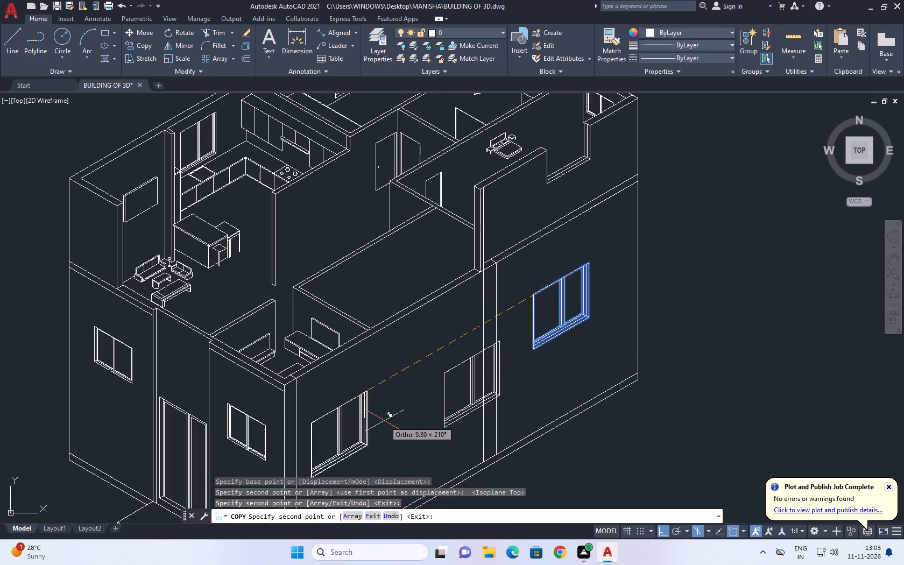
{"action": "key", "text": "space"}
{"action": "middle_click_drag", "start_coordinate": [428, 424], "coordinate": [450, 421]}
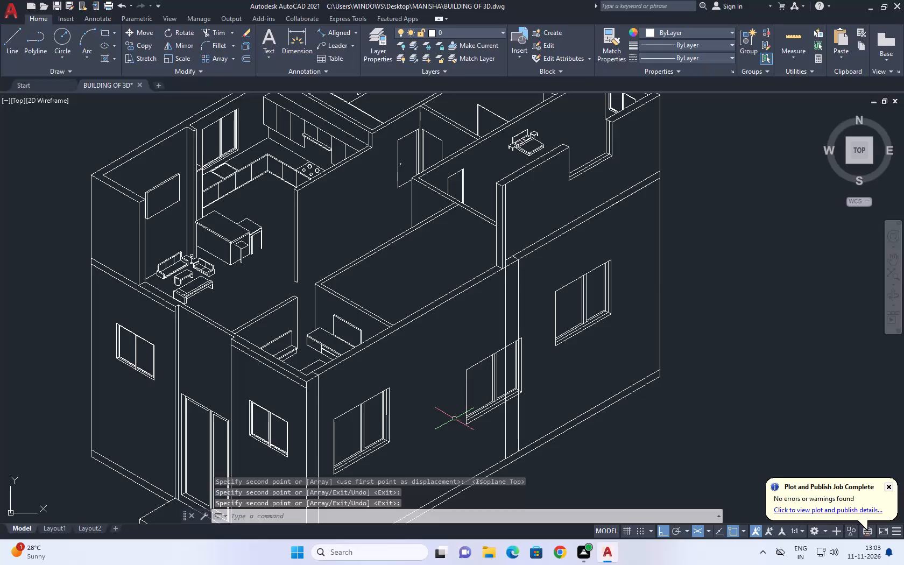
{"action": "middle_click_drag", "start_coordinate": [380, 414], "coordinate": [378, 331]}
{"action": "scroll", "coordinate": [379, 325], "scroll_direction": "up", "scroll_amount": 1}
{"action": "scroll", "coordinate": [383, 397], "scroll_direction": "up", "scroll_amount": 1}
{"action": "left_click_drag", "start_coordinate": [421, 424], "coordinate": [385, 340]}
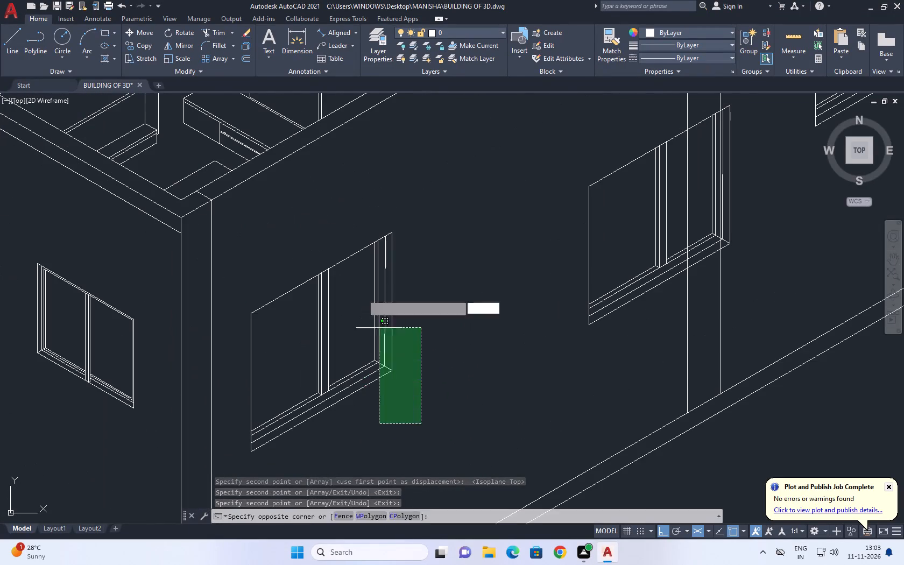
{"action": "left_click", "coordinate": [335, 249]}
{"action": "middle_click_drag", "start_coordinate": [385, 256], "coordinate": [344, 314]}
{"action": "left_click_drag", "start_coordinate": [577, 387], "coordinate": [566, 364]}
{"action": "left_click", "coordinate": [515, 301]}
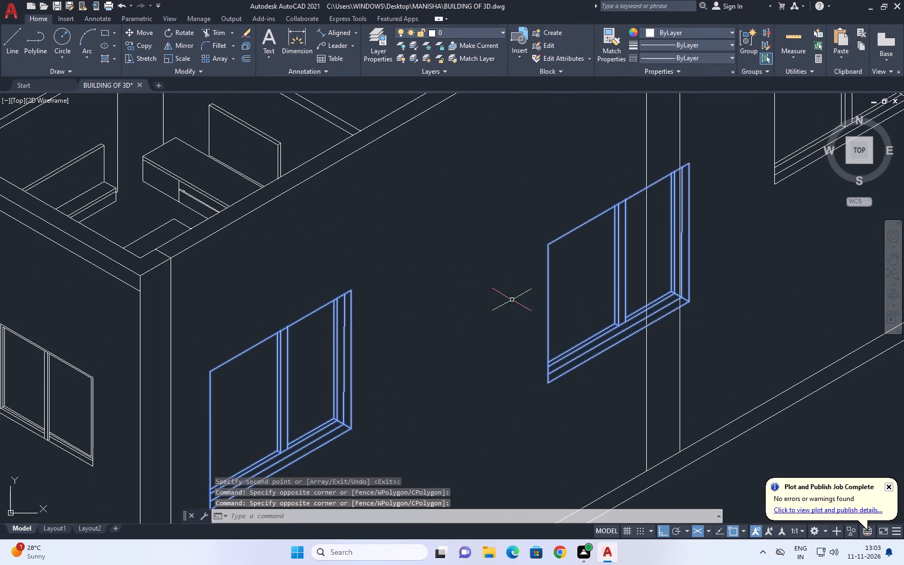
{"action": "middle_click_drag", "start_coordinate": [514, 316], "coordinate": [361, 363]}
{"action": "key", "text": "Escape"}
Erase the far window and the middle copy that overlaps the vertical band on the long side wall.
{"action": "left_click_drag", "start_coordinate": [652, 234], "coordinate": [640, 223]}
{"action": "left_click_drag", "start_coordinate": [606, 189], "coordinate": [592, 203]}
{"action": "left_click_drag", "start_coordinate": [403, 486], "coordinate": [391, 446]}
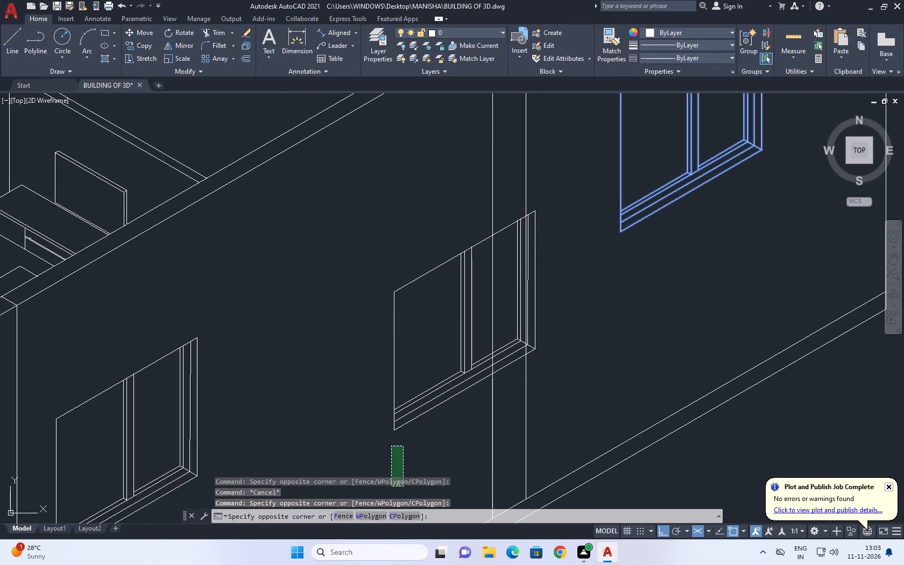
{"action": "left_click", "coordinate": [335, 357]}
{"action": "key", "text": "Delete"}
Scale the remaining window on the long side wall down about a point on its mullion.
{"action": "middle_click_drag", "start_coordinate": [359, 419], "coordinate": [467, 292]}
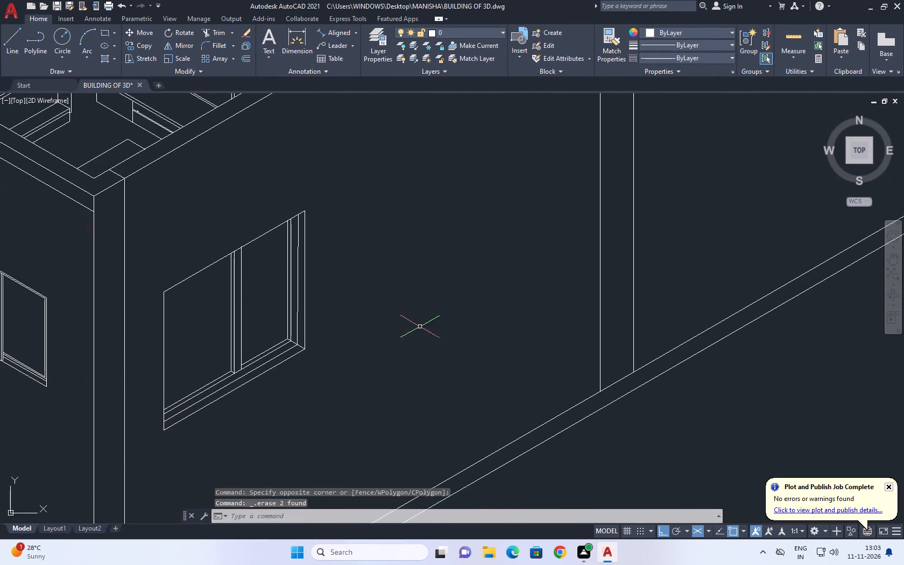
{"action": "left_click_drag", "start_coordinate": [361, 390], "coordinate": [323, 341]}
{"action": "left_click", "coordinate": [292, 291]}
{"action": "middle_click_drag", "start_coordinate": [305, 315], "coordinate": [360, 334]}
{"action": "type", "text": "SC"}
{"action": "key", "text": "space"}
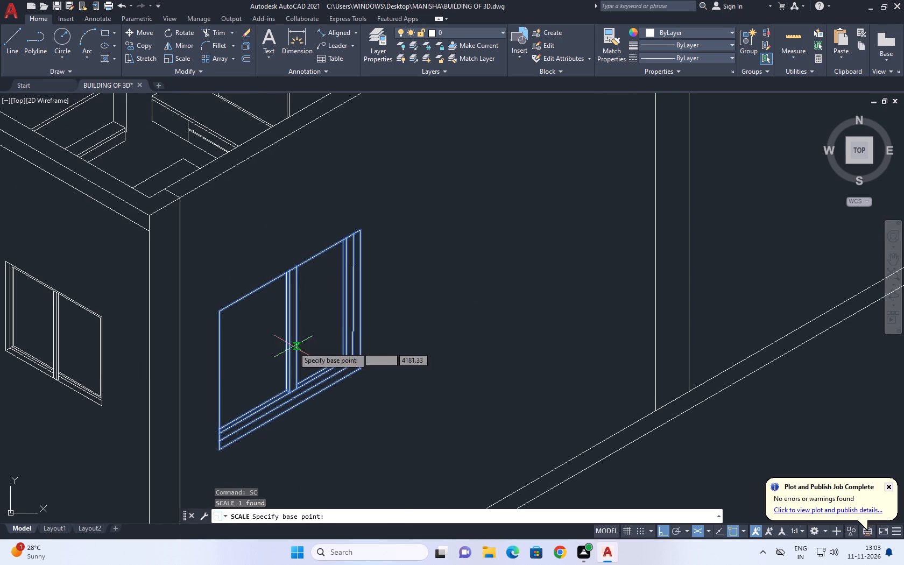
{"action": "left_click", "coordinate": [288, 335]}
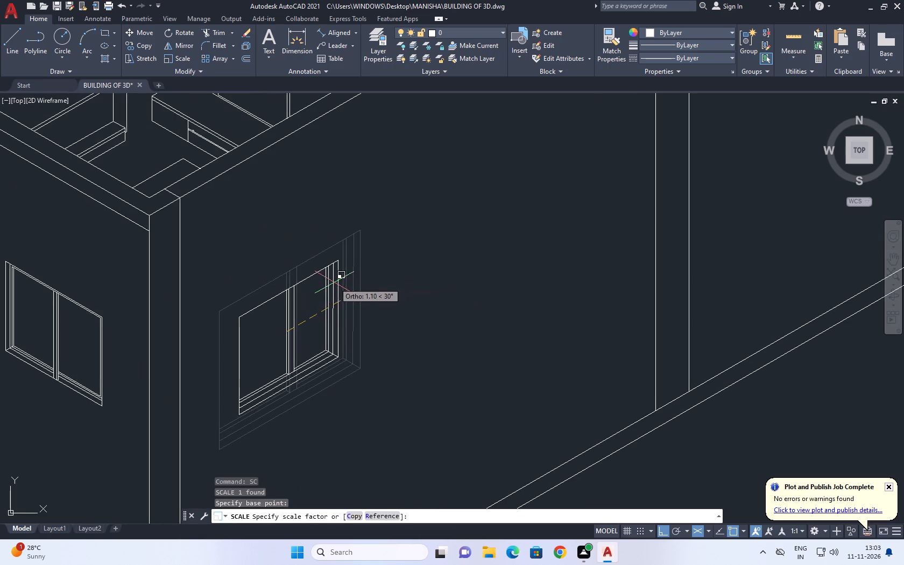
{"action": "left_click", "coordinate": [334, 284]}
Copy the reduced window about 4.23 along 30° on the long side wall, stopping short of the vertical band.
{"action": "left_click", "coordinate": [365, 239]}
{"action": "left_click", "coordinate": [317, 291]}
{"action": "middle_click_drag", "start_coordinate": [372, 315], "coordinate": [371, 349]}
{"action": "key", "text": "c"}
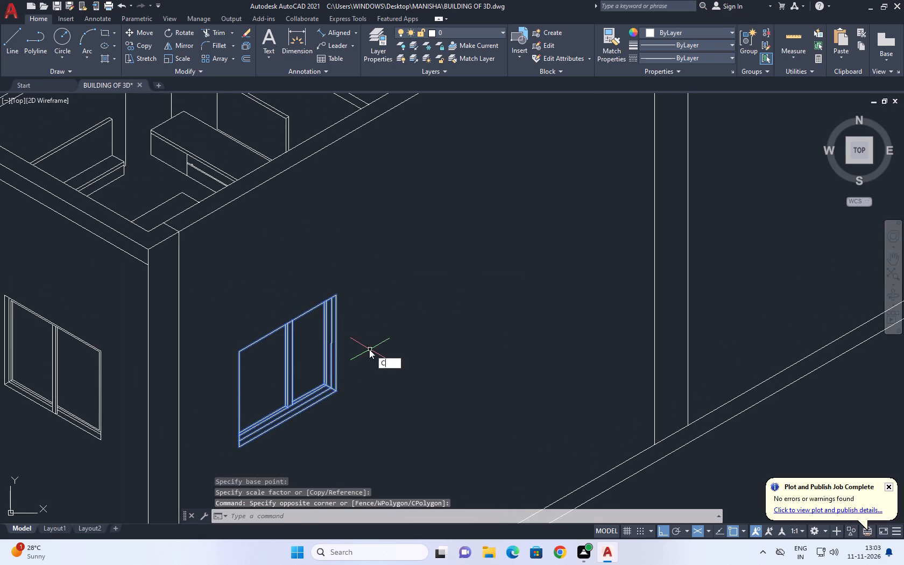
{"action": "key", "text": "o"}
{"action": "key", "text": "space"}
{"action": "left_click", "coordinate": [308, 428]}
{"action": "left_click", "coordinate": [618, 310]}
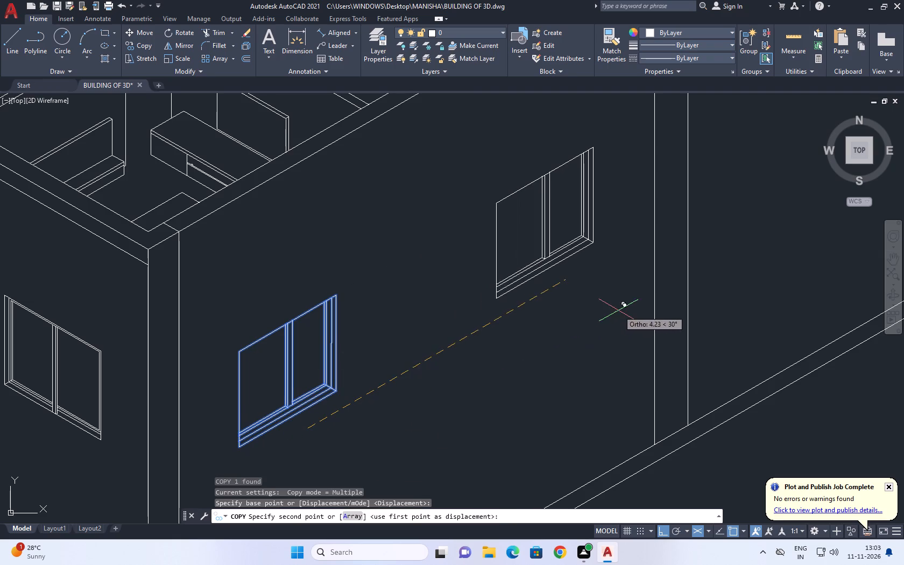
{"action": "key", "text": "space"}
Copy the new middle window along 30° past the vertical band onto the far part of the long side wall.
{"action": "left_click_drag", "start_coordinate": [573, 284], "coordinate": [542, 278]}
{"action": "left_click_drag", "start_coordinate": [453, 233], "coordinate": [434, 228]}
{"action": "middle_click_drag", "start_coordinate": [555, 287], "coordinate": [281, 425]}
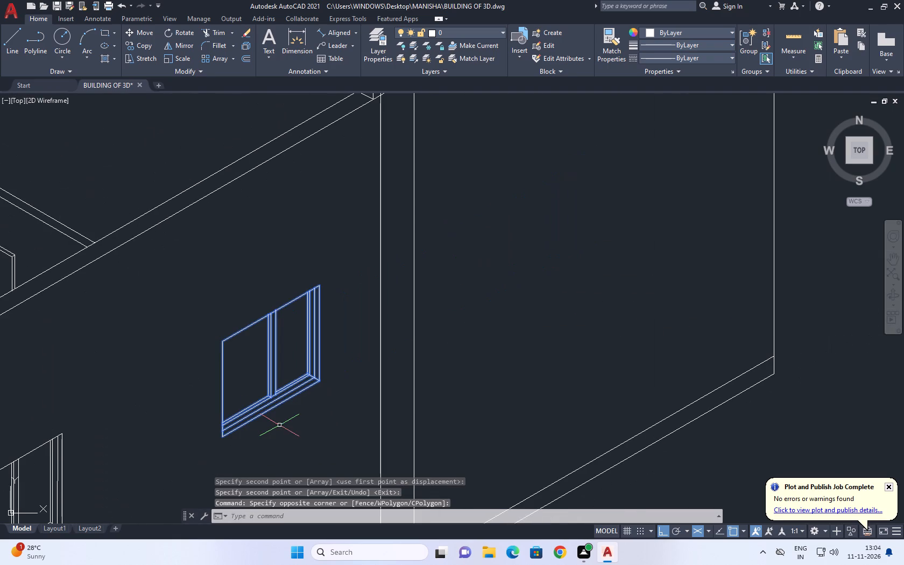
{"action": "type", "text": "CO"}
{"action": "key", "text": "space"}
{"action": "left_click_drag", "start_coordinate": [209, 433], "coordinate": [256, 414]}
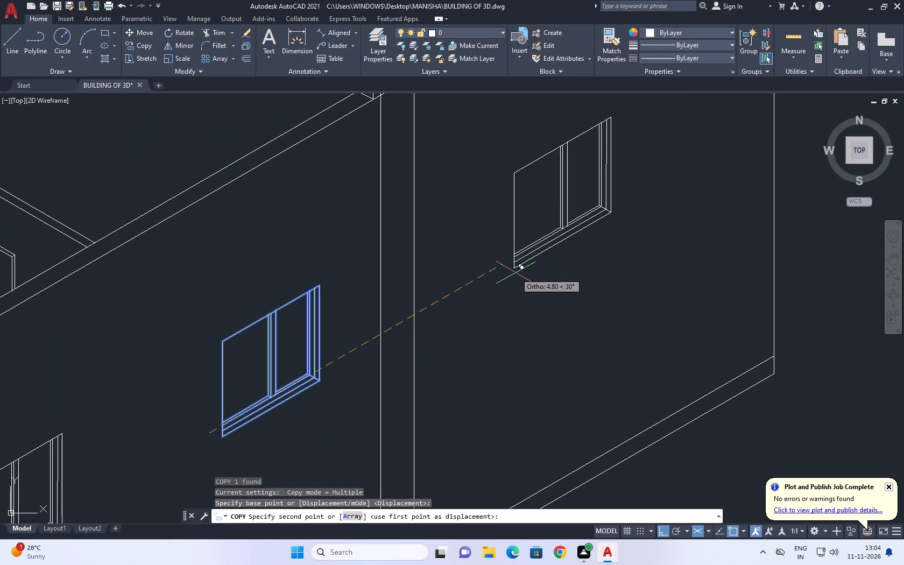
{"action": "left_click_drag", "start_coordinate": [555, 262], "coordinate": [524, 285]}
{"action": "key", "text": "space"}
{"action": "scroll", "coordinate": [564, 294], "scroll_direction": "down", "scroll_amount": 3}
{"action": "middle_click_drag", "start_coordinate": [587, 320], "coordinate": [575, 347]}
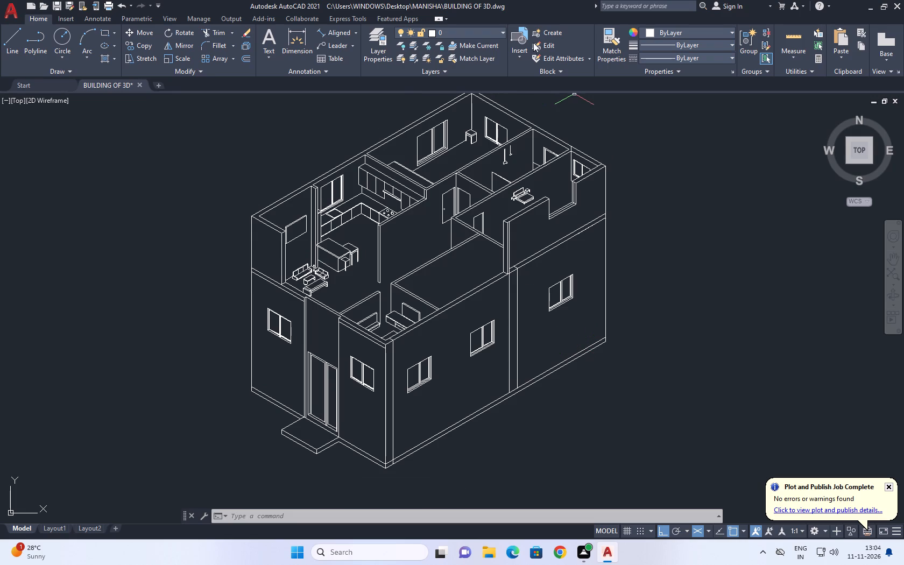
Examine the window arrangement on the lower storey's front and long side walls.
{"action": "scroll", "coordinate": [456, 5], "scroll_direction": "down", "scroll_amount": 1}
{"action": "scroll", "coordinate": [533, 288], "scroll_direction": "down", "scroll_amount": 1}
{"action": "scroll", "coordinate": [479, 344], "scroll_direction": "up", "scroll_amount": 2}
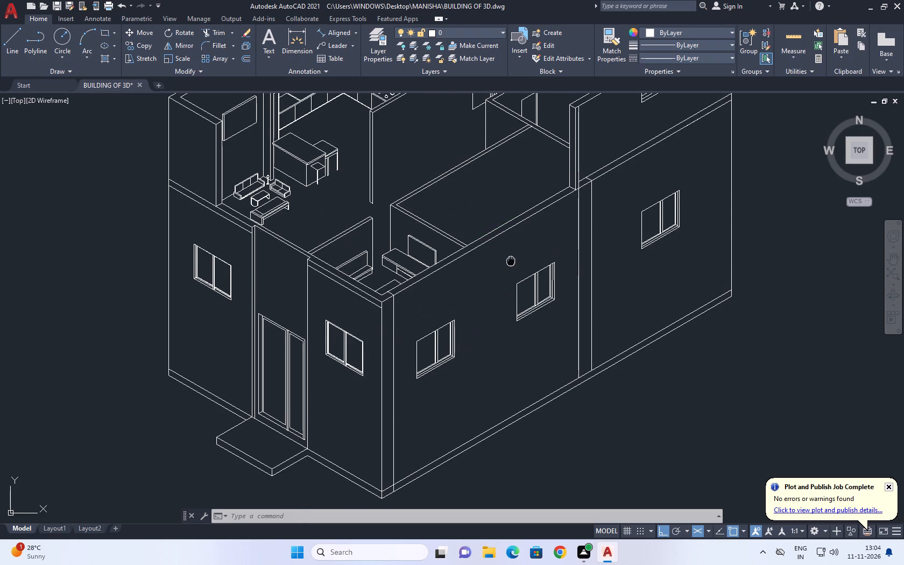
{"action": "middle_click", "coordinate": [510, 260]}
{"action": "scroll", "coordinate": [521, 323], "scroll_direction": "up", "scroll_amount": 1}
{"action": "scroll", "coordinate": [514, 252], "scroll_direction": "down", "scroll_amount": 1}
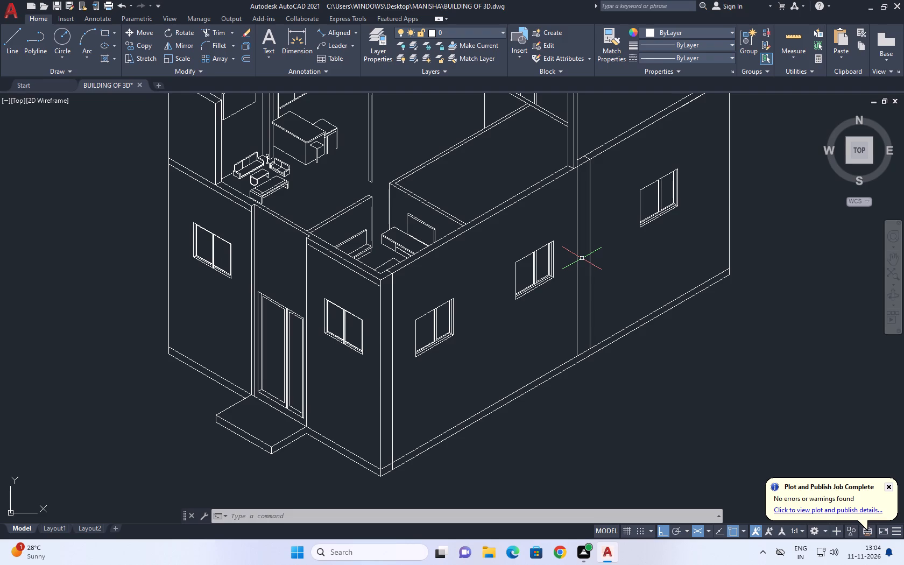
{"action": "middle_click_drag", "start_coordinate": [507, 309], "coordinate": [567, 322]}
{"action": "scroll", "coordinate": [561, 321], "scroll_direction": "down", "scroll_amount": 1}
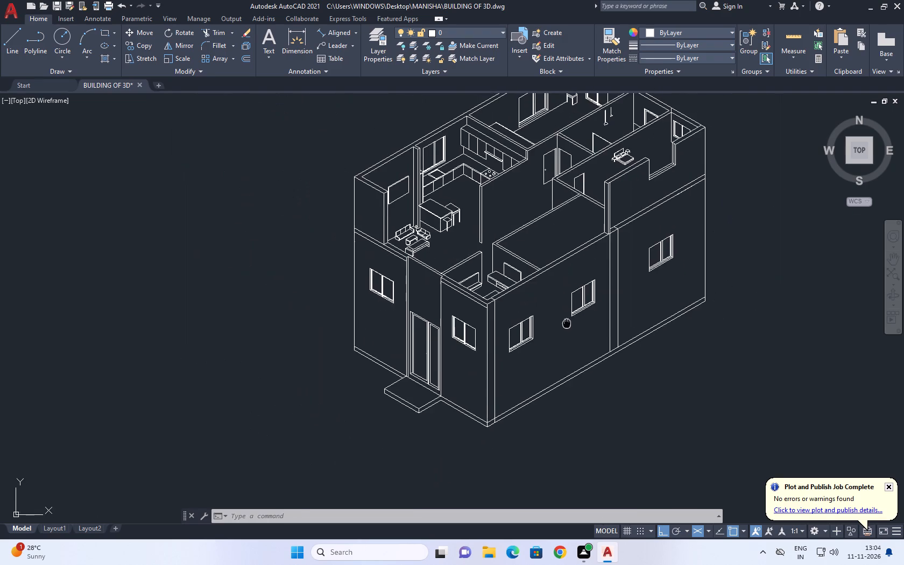
{"action": "middle_click_drag", "start_coordinate": [567, 322], "coordinate": [569, 323]}
Draw guide lines from the front corner window's top corner past the building corner, and from there along 30° across the first side-wall window.
{"action": "scroll", "coordinate": [486, 347], "scroll_direction": "up", "scroll_amount": 2}
{"action": "left_click", "coordinate": [10, 39]}
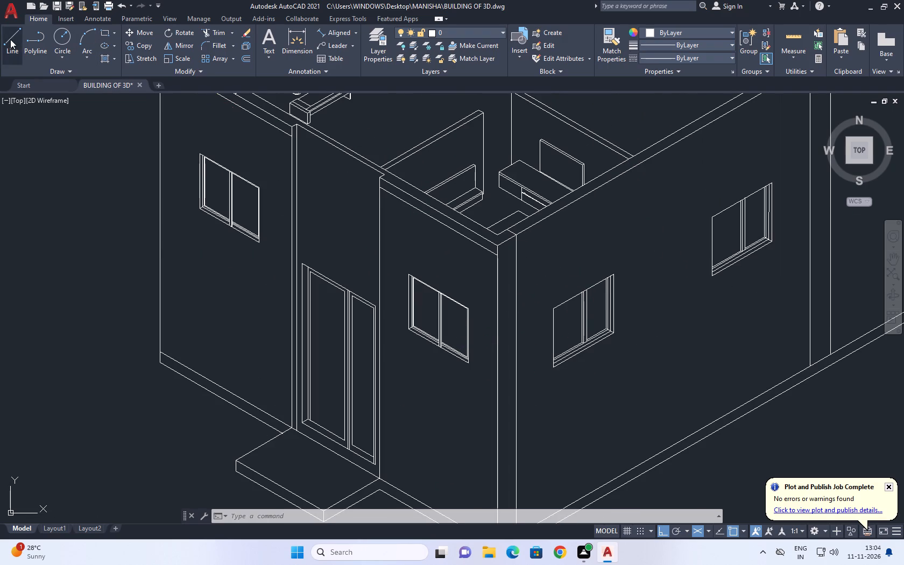
{"action": "scroll", "coordinate": [461, 306], "scroll_direction": "up", "scroll_amount": 3}
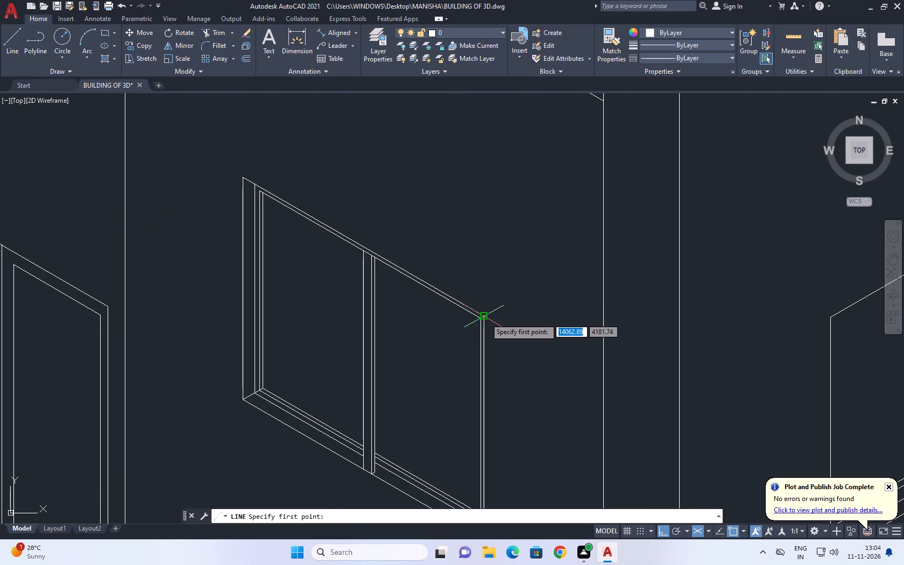
{"action": "left_click", "coordinate": [485, 318]}
{"action": "left_click", "coordinate": [715, 425]}
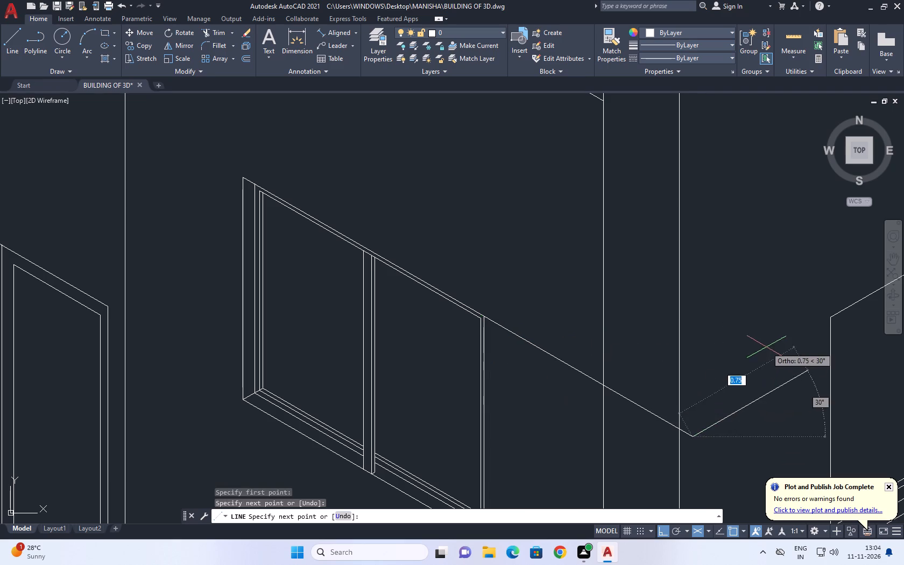
{"action": "middle_click_drag", "start_coordinate": [766, 347], "coordinate": [634, 365]}
{"action": "key", "text": "space"}
{"action": "key", "text": "space"}
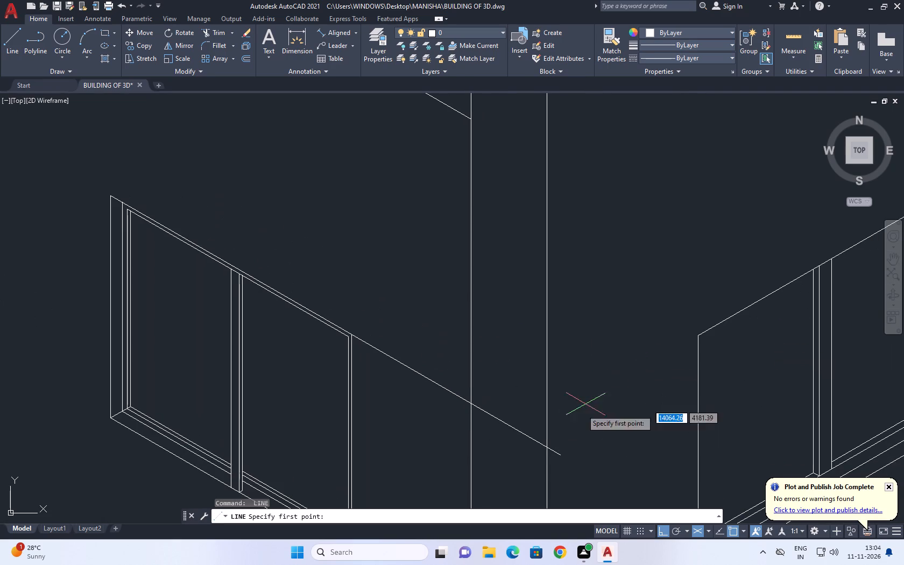
{"action": "left_click_drag", "start_coordinate": [545, 447], "coordinate": [551, 443]}
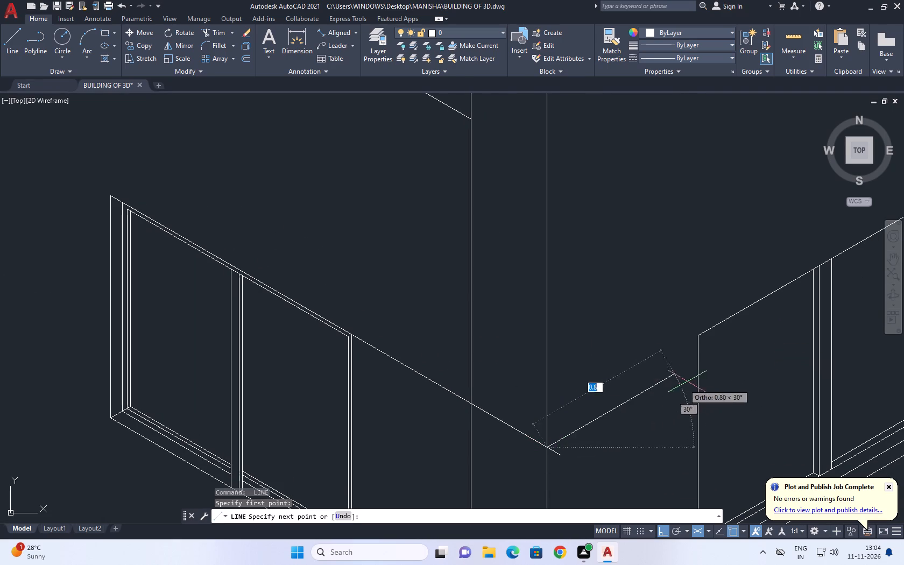
{"action": "middle_click_drag", "start_coordinate": [675, 367], "coordinate": [504, 399]}
{"action": "scroll", "coordinate": [484, 399], "scroll_direction": "down", "scroll_amount": 1}
{"action": "left_click", "coordinate": [703, 309]}
{"action": "key", "text": "space"}
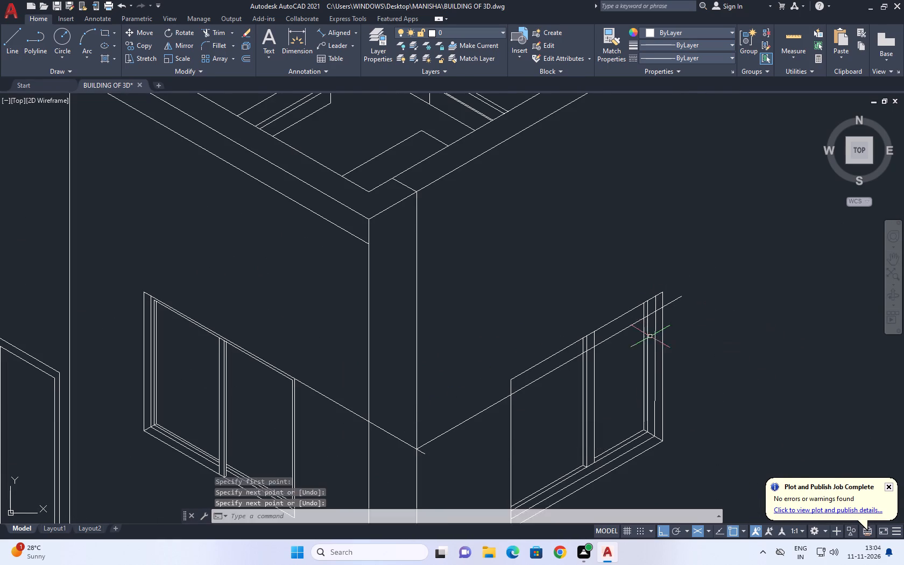
Draw matching guide lines from the front corner window's bottom corner past the building corner and along 30° beneath the first side-wall window.
{"action": "middle_click_drag", "start_coordinate": [648, 337], "coordinate": [681, 195]}
{"action": "key", "text": "space"}
{"action": "scroll", "coordinate": [348, 383], "scroll_direction": "up", "scroll_amount": 2}
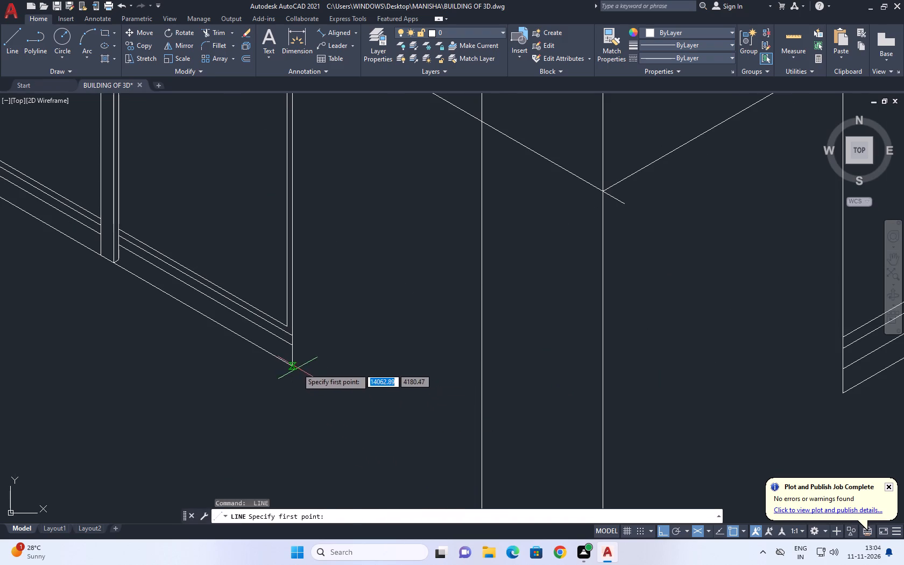
{"action": "left_click", "coordinate": [293, 368]}
{"action": "middle_click_drag", "start_coordinate": [660, 454], "coordinate": [591, 377]}
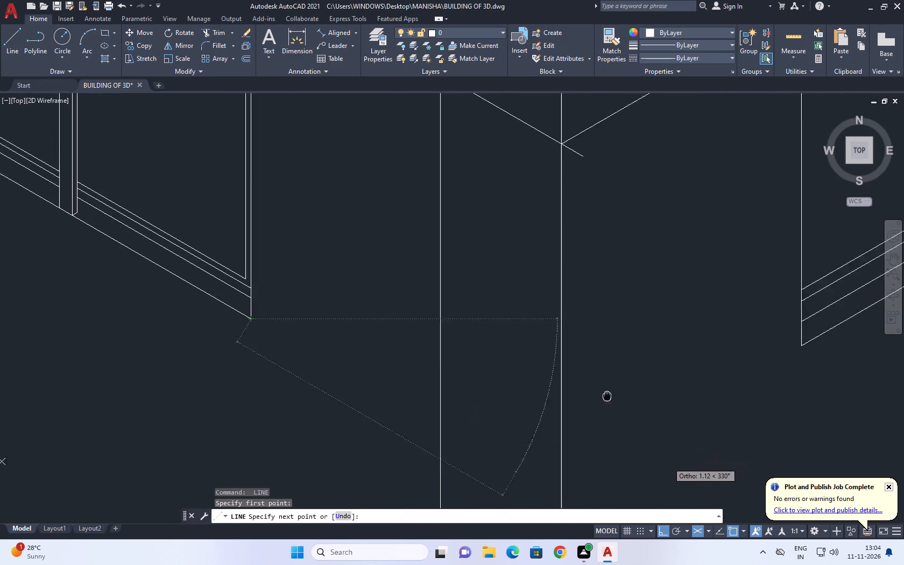
{"action": "middle_click_drag", "start_coordinate": [591, 377], "coordinate": [561, 347]}
{"action": "left_click", "coordinate": [617, 421]}
{"action": "key", "text": "space"}
{"action": "key", "text": "space"}
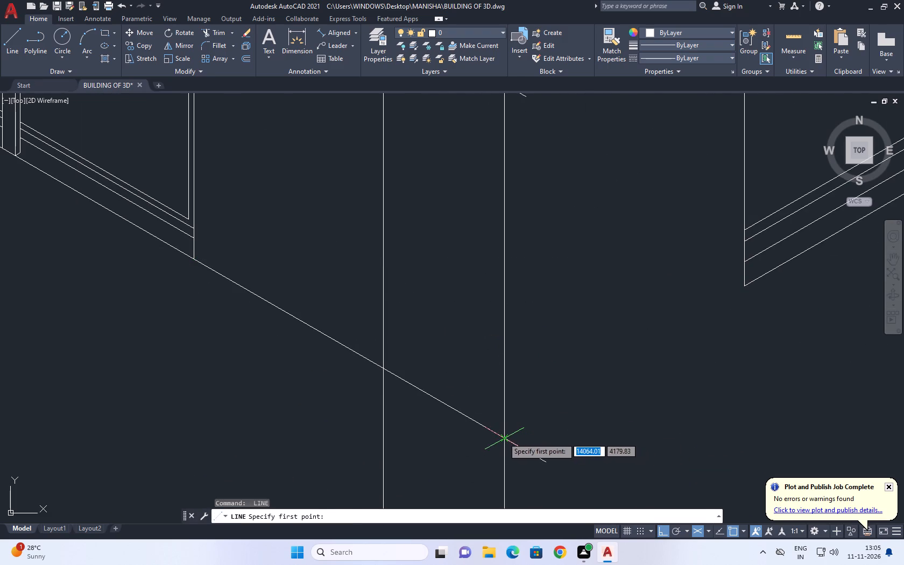
{"action": "left_click", "coordinate": [503, 437]}
{"action": "scroll", "coordinate": [556, 411], "scroll_direction": "down", "scroll_amount": 1}
{"action": "middle_click_drag", "start_coordinate": [765, 377], "coordinate": [454, 444]}
{"action": "scroll", "coordinate": [450, 434], "scroll_direction": "down", "scroll_amount": 1}
{"action": "left_click", "coordinate": [683, 331]}
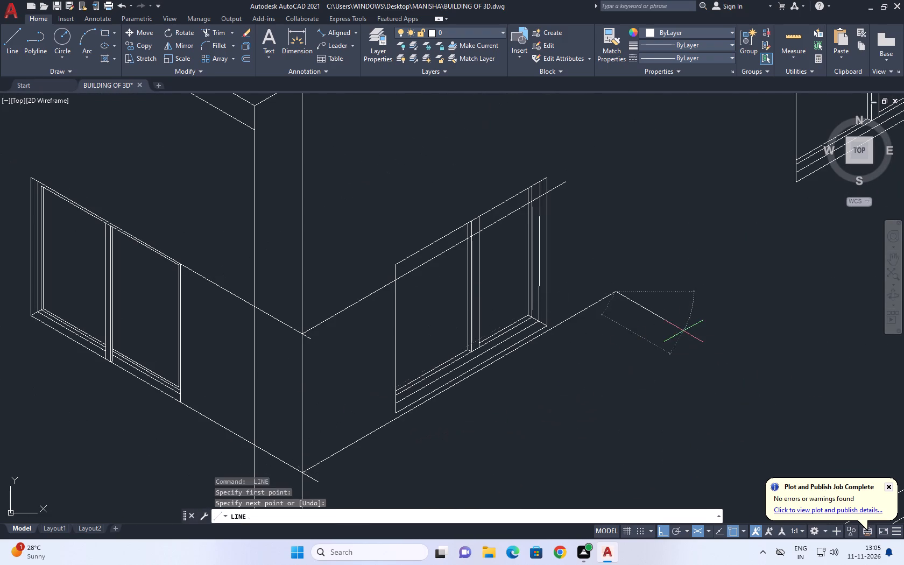
{"action": "key", "text": "space"}
Move the first window on the long side wall down onto the lower guide line.
{"action": "left_click", "coordinate": [566, 260]}
{"action": "left_click_drag", "start_coordinate": [507, 286], "coordinate": [498, 289]}
{"action": "middle_click_drag", "start_coordinate": [527, 291], "coordinate": [567, 280]}
{"action": "type", "text": "M"}
{"action": "key", "text": "space"}
{"action": "scroll", "coordinate": [576, 315], "scroll_direction": "up", "scroll_amount": 3}
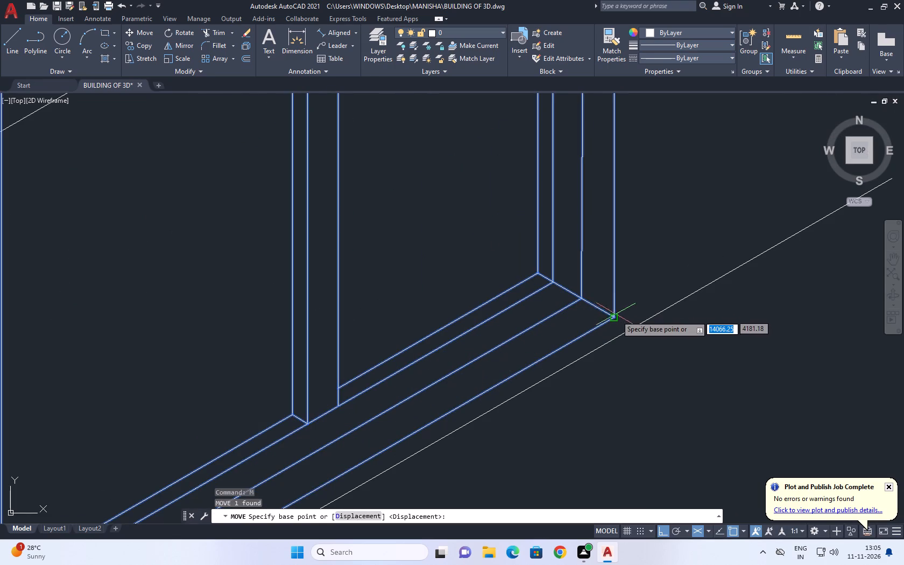
{"action": "left_click", "coordinate": [616, 317]}
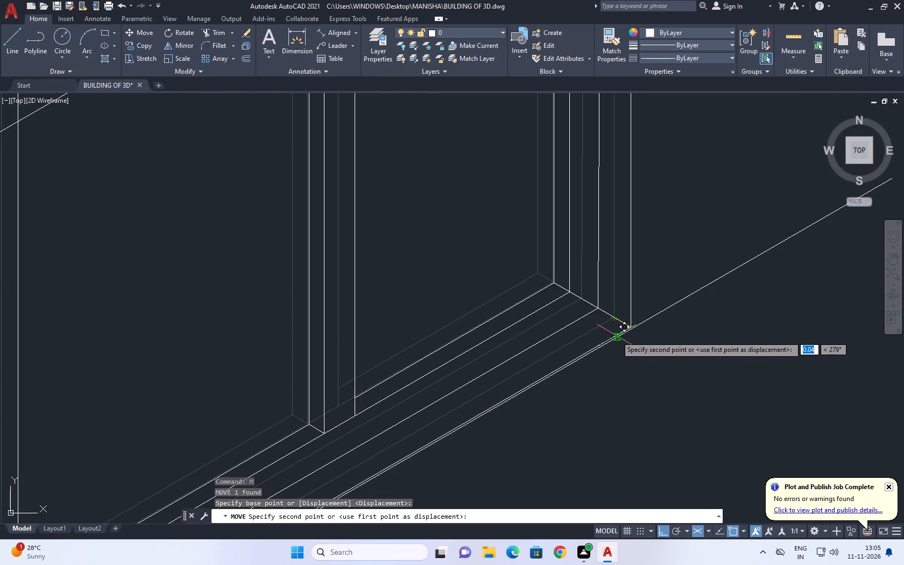
{"action": "left_click", "coordinate": [616, 336]}
Scale the first side-wall window by reference about its lower far corner, fitting its height to the upper guide line.
{"action": "scroll", "coordinate": [636, 296], "scroll_direction": "down", "scroll_amount": 3}
{"action": "left_click", "coordinate": [641, 264]}
{"action": "left_click", "coordinate": [608, 273]}
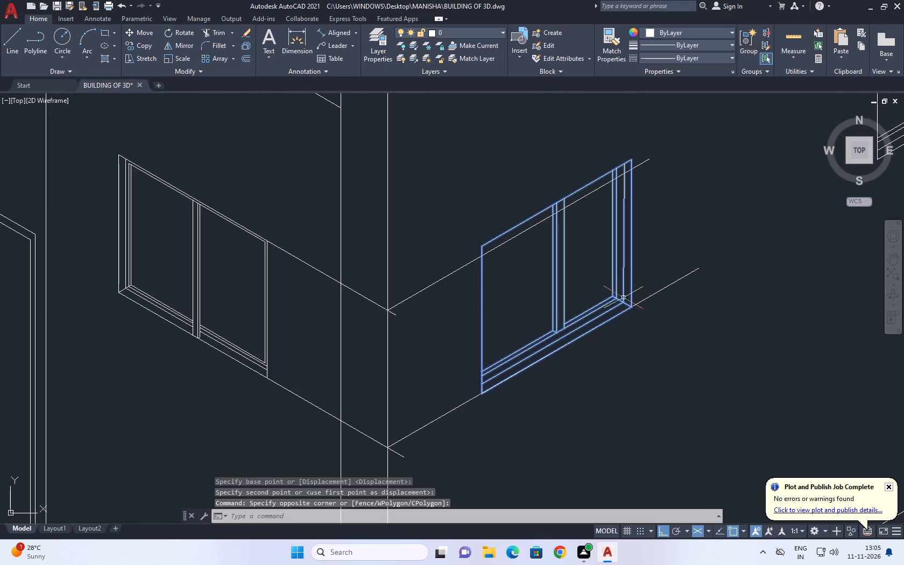
{"action": "type", "text": "SC"}
{"action": "key", "text": "space"}
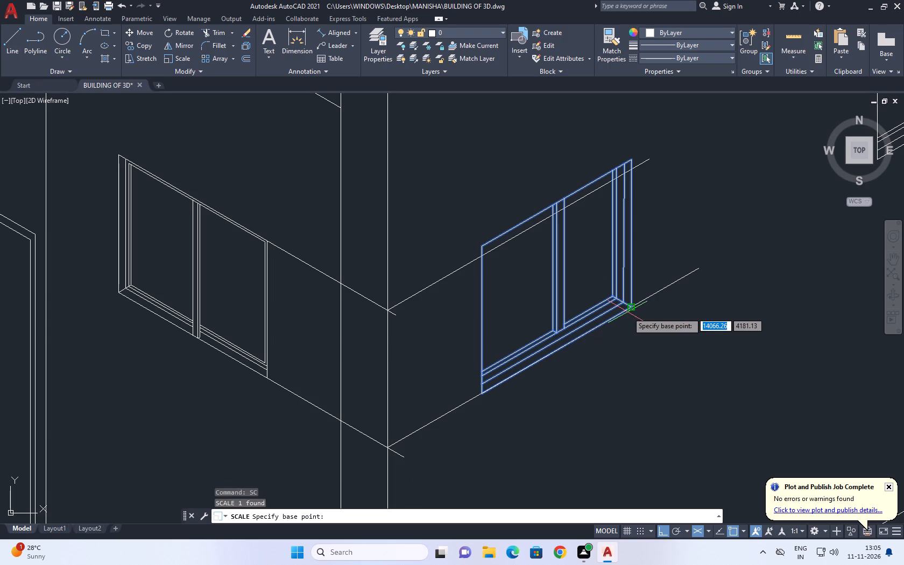
{"action": "left_click", "coordinate": [631, 308]}
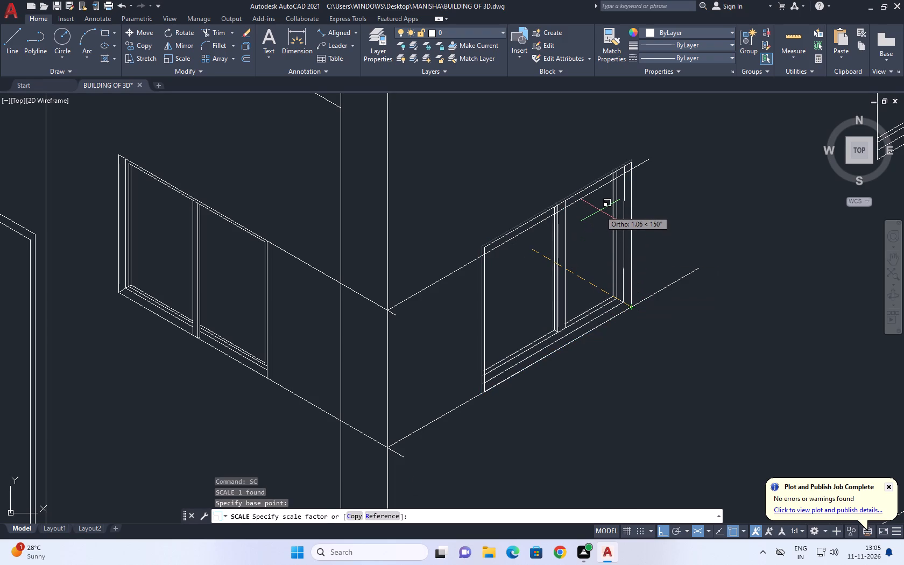
{"action": "type", "text": "R"}
{"action": "key", "text": "space"}
{"action": "scroll", "coordinate": [622, 313], "scroll_direction": "up", "scroll_amount": 2}
{"action": "left_click", "coordinate": [638, 303]}
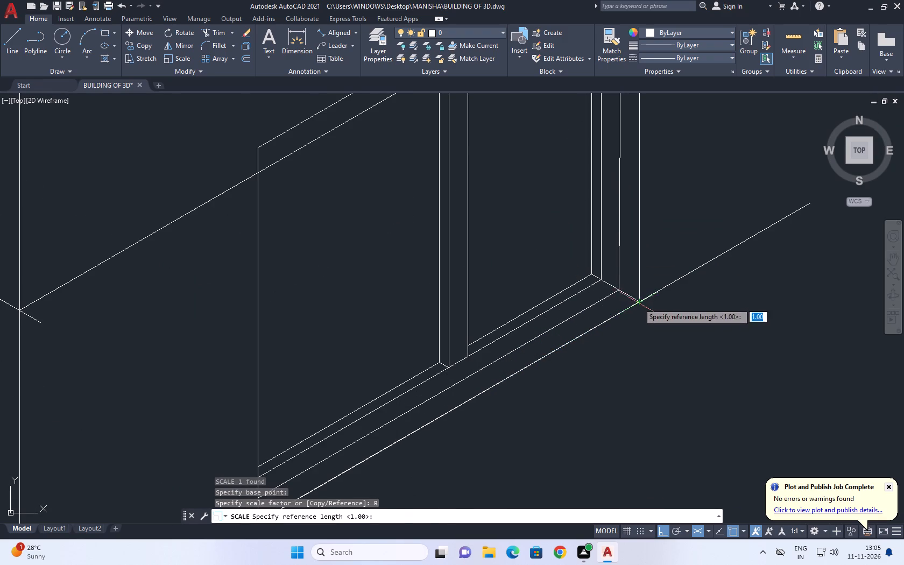
{"action": "scroll", "coordinate": [639, 278], "scroll_direction": "down", "scroll_amount": 1}
{"action": "middle_click_drag", "start_coordinate": [635, 225], "coordinate": [641, 363]}
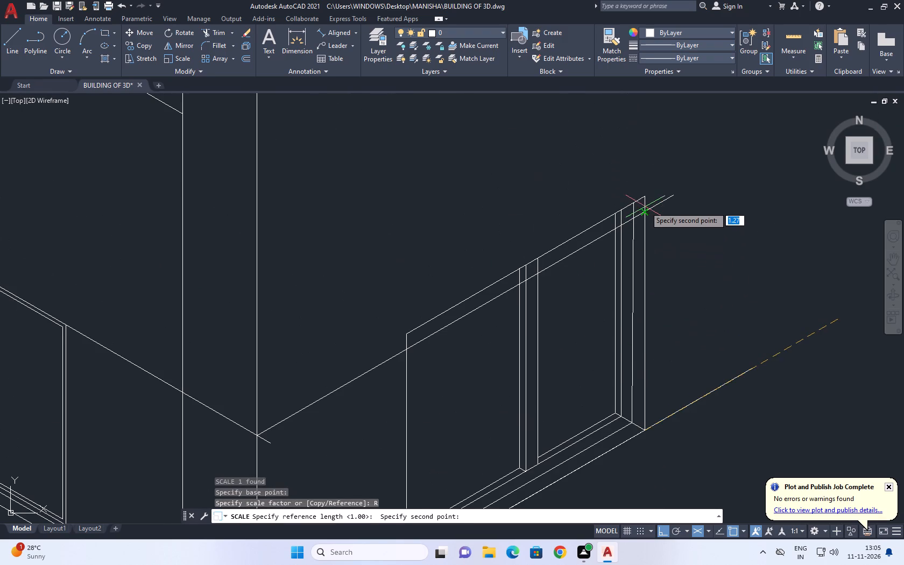
{"action": "key", "text": "F5"}
{"action": "left_click", "coordinate": [645, 193]}
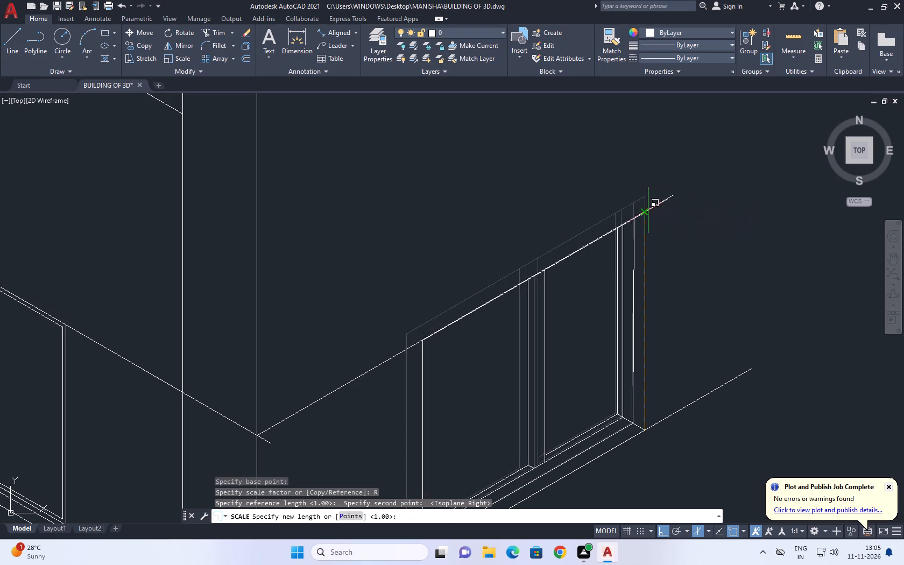
{"action": "left_click", "coordinate": [645, 216]}
Erase the four window guide lines on both sides of the building corner.
{"action": "scroll", "coordinate": [507, 298], "scroll_direction": "down", "scroll_amount": 2}
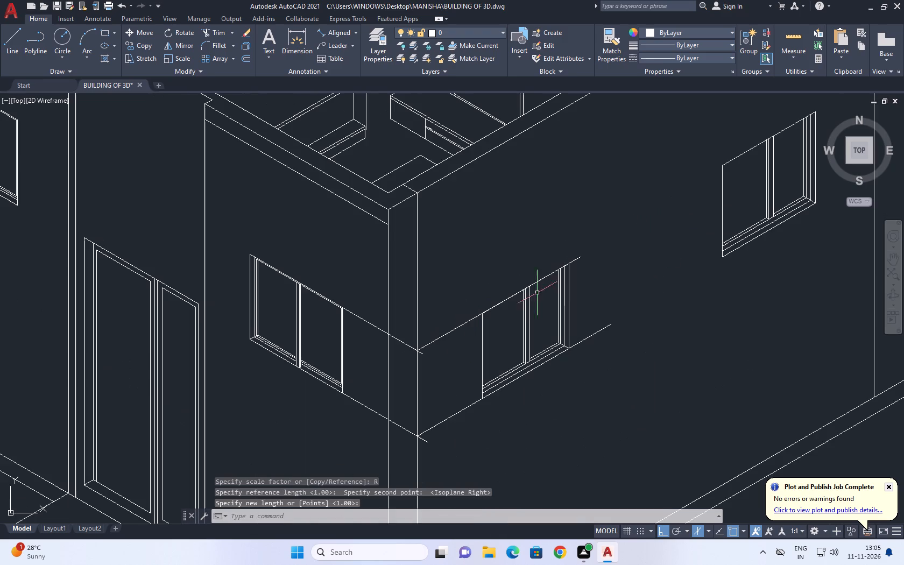
{"action": "left_click", "coordinate": [618, 360]}
{"action": "left_click", "coordinate": [601, 310]}
{"action": "left_click", "coordinate": [579, 261]}
{"action": "left_click", "coordinate": [573, 252]}
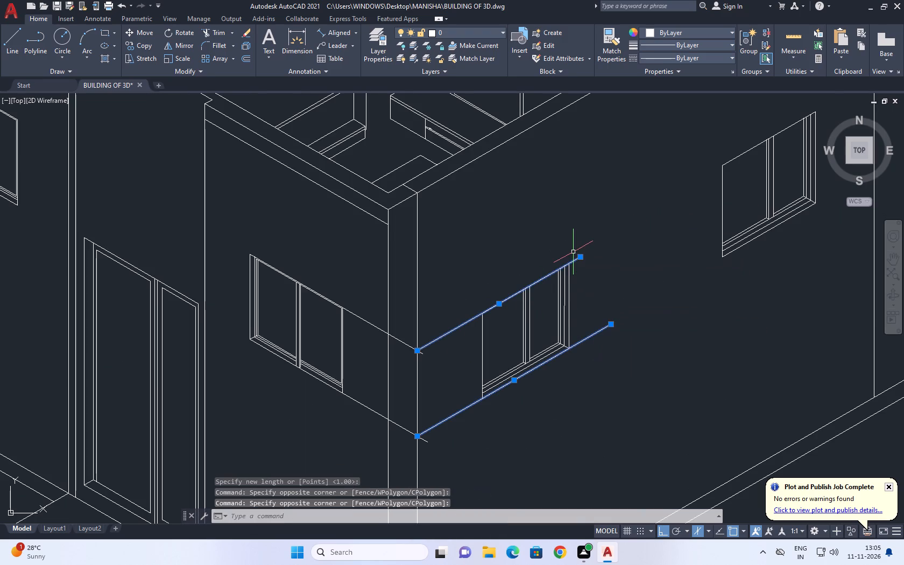
{"action": "key", "text": "Delete"}
{"action": "left_click", "coordinate": [399, 338]}
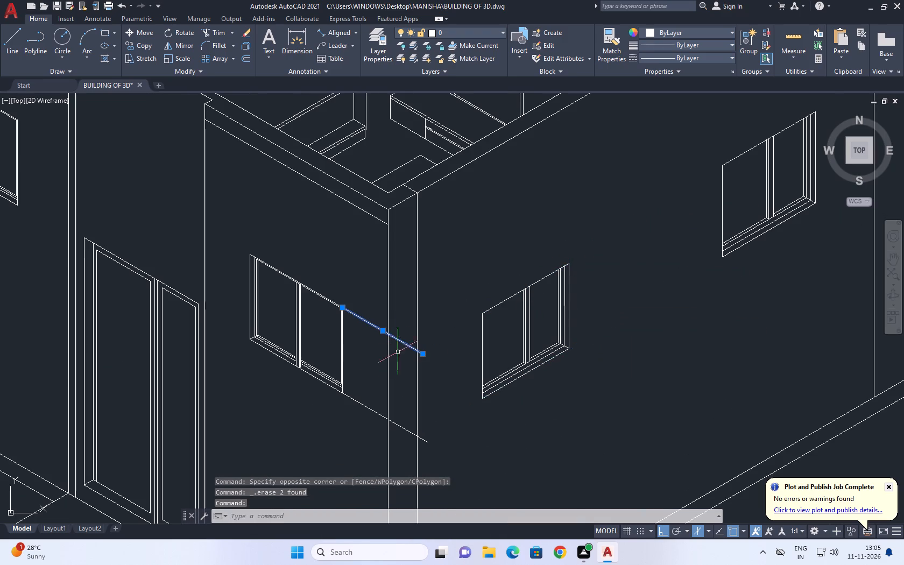
{"action": "left_click_drag", "start_coordinate": [397, 419], "coordinate": [397, 424]}
{"action": "left_click_drag", "start_coordinate": [396, 433], "coordinate": [396, 440]}
{"action": "key", "text": "Delete"}
Erase the middle and far windows on the long side wall, keeping the resized first window.
{"action": "scroll", "coordinate": [449, 400], "scroll_direction": "down", "scroll_amount": 3}
{"action": "left_click", "coordinate": [536, 371]}
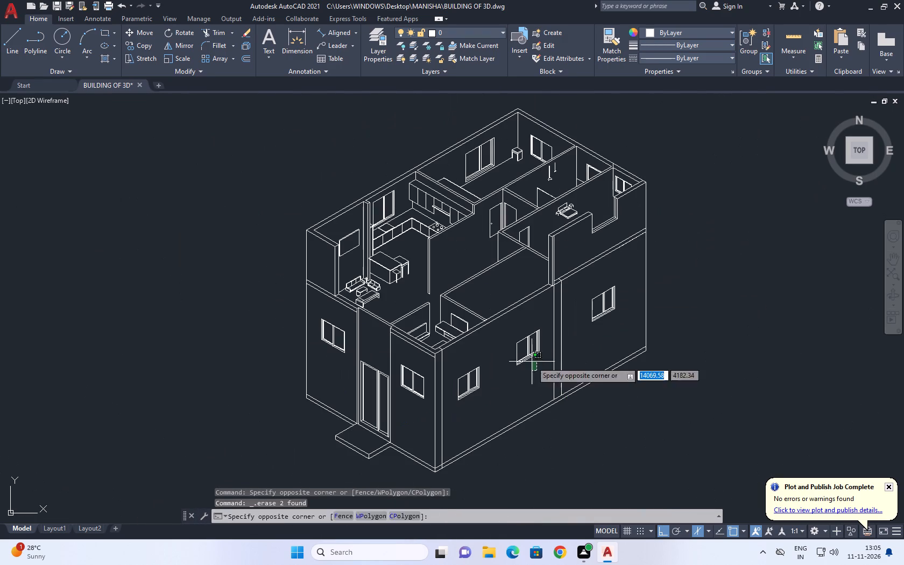
{"action": "left_click", "coordinate": [518, 347]}
{"action": "key", "text": "Delete"}
{"action": "left_click", "coordinate": [604, 316]}
{"action": "left_click", "coordinate": [598, 304]}
{"action": "key", "text": "Delete"}
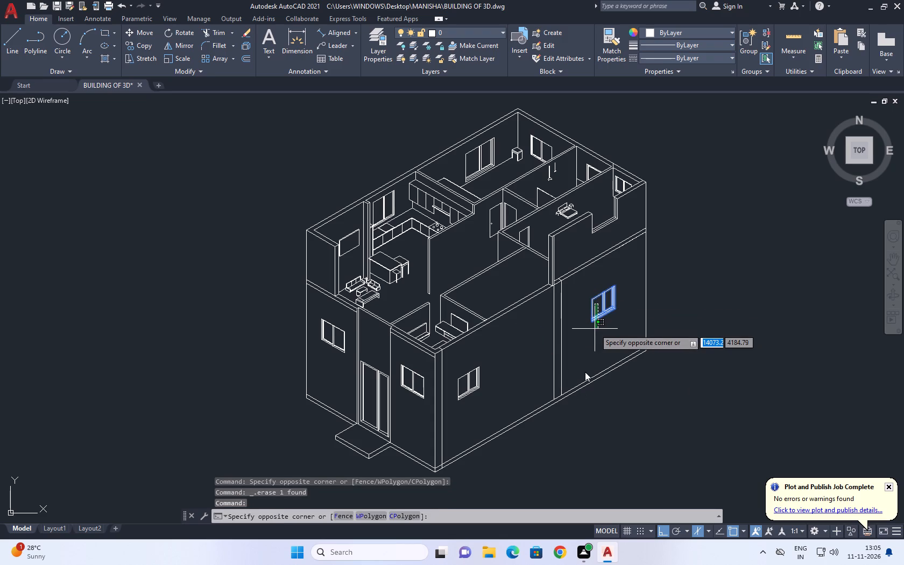
{"action": "key", "text": "Delete"}
{"action": "left_click", "coordinate": [577, 343]}
{"action": "key", "text": "Delete"}
Copy the resized window along 30° to the middle of the long side wall and to the far part past the vertical band.
{"action": "left_click_drag", "start_coordinate": [514, 412], "coordinate": [499, 399]}
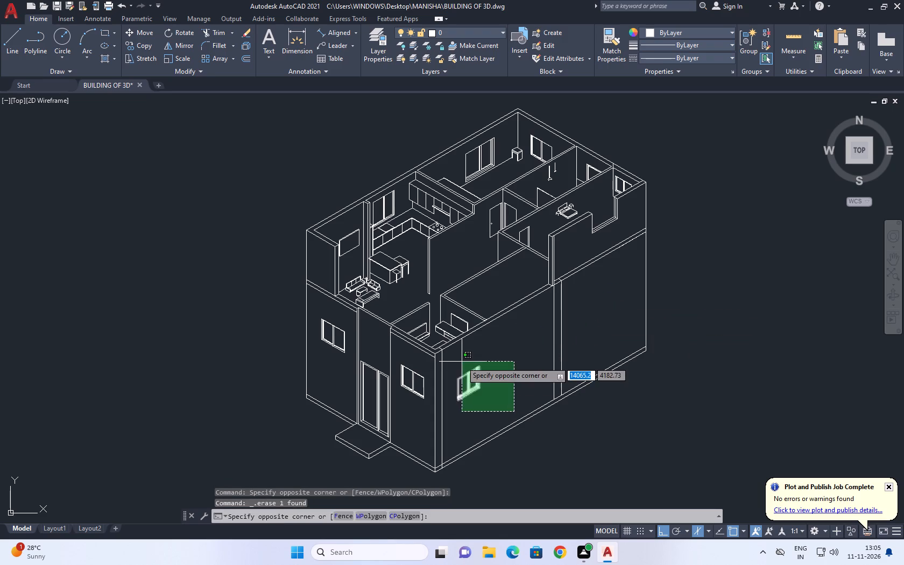
{"action": "left_click", "coordinate": [462, 362]}
{"action": "type", "text": "CO"}
{"action": "key", "text": "space"}
{"action": "scroll", "coordinate": [471, 410], "scroll_direction": "up", "scroll_amount": 2}
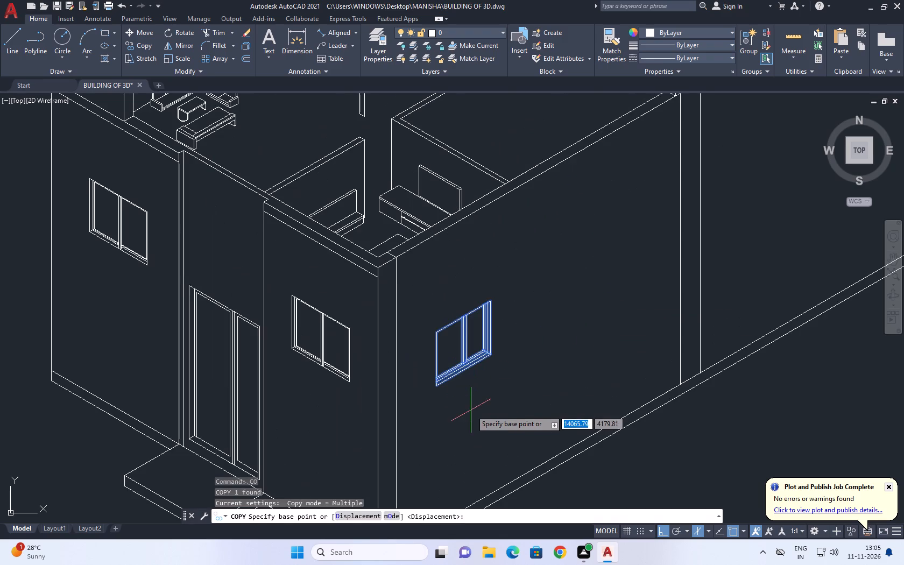
{"action": "left_click", "coordinate": [436, 408]}
{"action": "left_click", "coordinate": [576, 343]}
{"action": "middle_click_drag", "start_coordinate": [611, 316], "coordinate": [569, 352]}
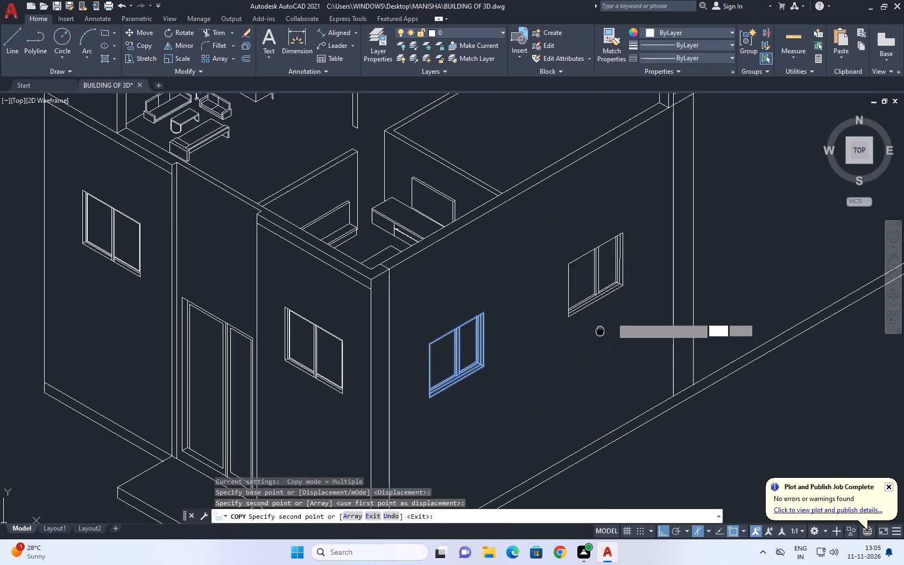
{"action": "middle_click_drag", "start_coordinate": [569, 352], "coordinate": [425, 428]}
{"action": "left_click", "coordinate": [602, 359]}
{"action": "key", "text": "space"}
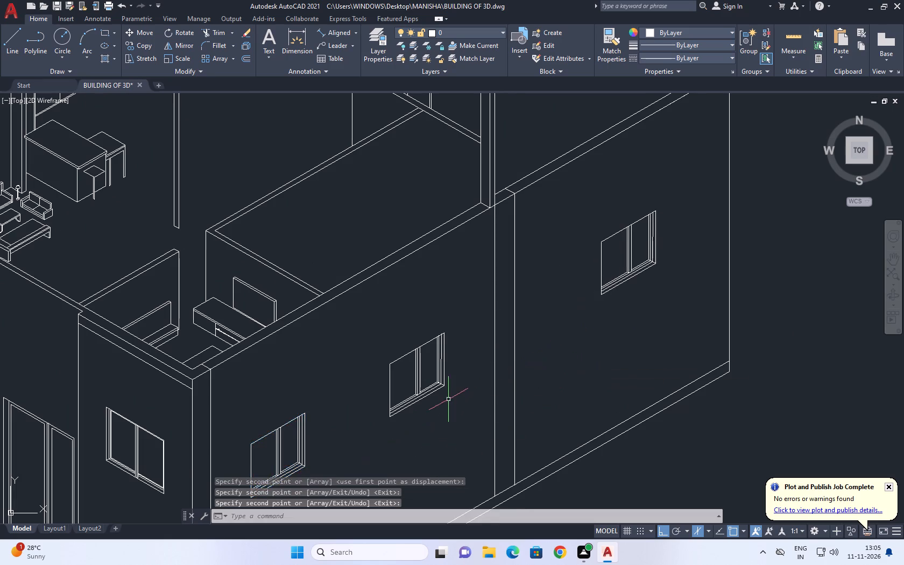
Draw a short line along 330° from the interior partition's end across the long wall's top and past its outer edge.
{"action": "middle_click_drag", "start_coordinate": [460, 406], "coordinate": [609, 333]}
{"action": "key", "text": "l"}
{"action": "key", "text": "space"}
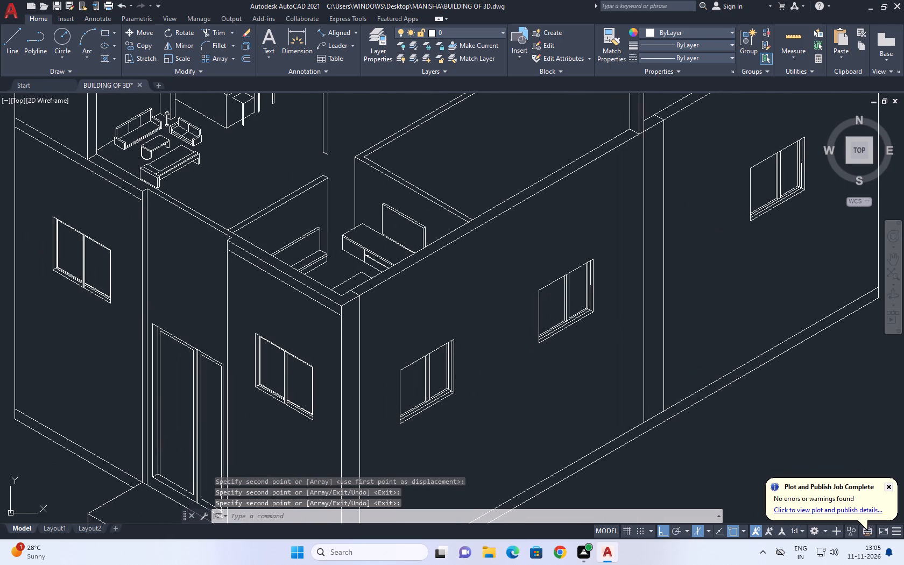
{"action": "scroll", "coordinate": [470, 219], "scroll_direction": "up", "scroll_amount": 2}
{"action": "left_click", "coordinate": [472, 223]}
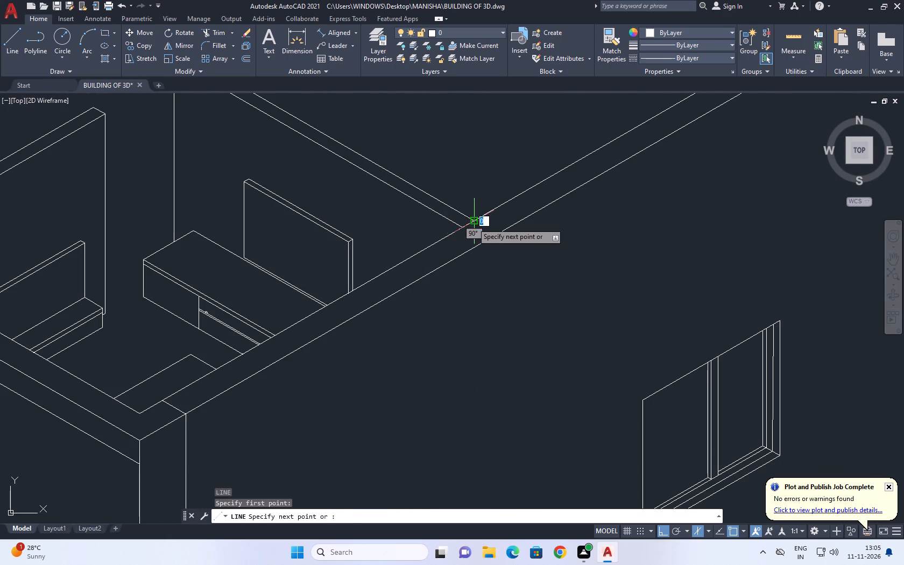
{"action": "key", "text": "F5"}
{"action": "left_click", "coordinate": [513, 249]}
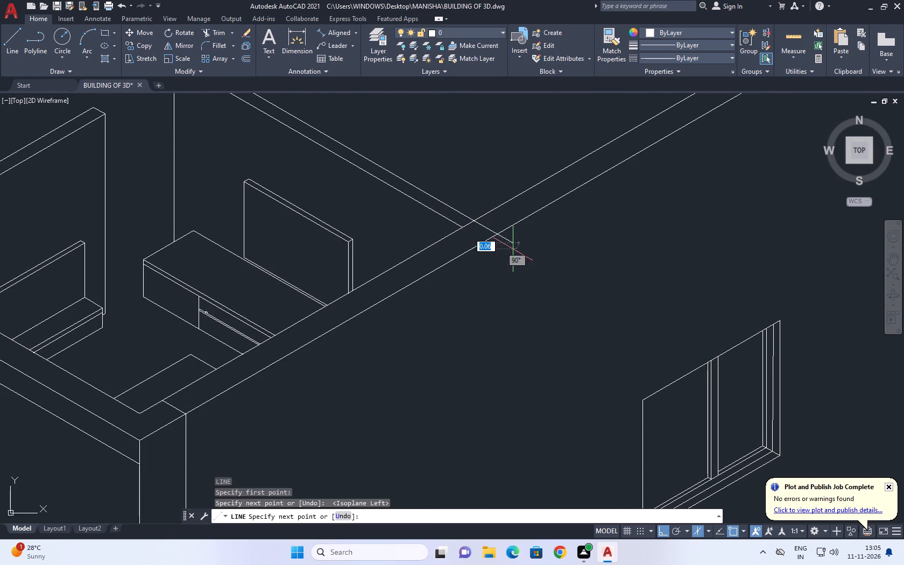
{"action": "key", "text": "space"}
Draw a vertical line along 270° from the short line's crossing with the long wall's outer top edge down past the base lines.
{"action": "key", "text": "space"}
{"action": "left_click_drag", "start_coordinate": [498, 235], "coordinate": [499, 240]}
{"action": "scroll", "coordinate": [503, 264], "scroll_direction": "down", "scroll_amount": 2}
{"action": "middle_click_drag", "start_coordinate": [509, 373], "coordinate": [508, 372]}
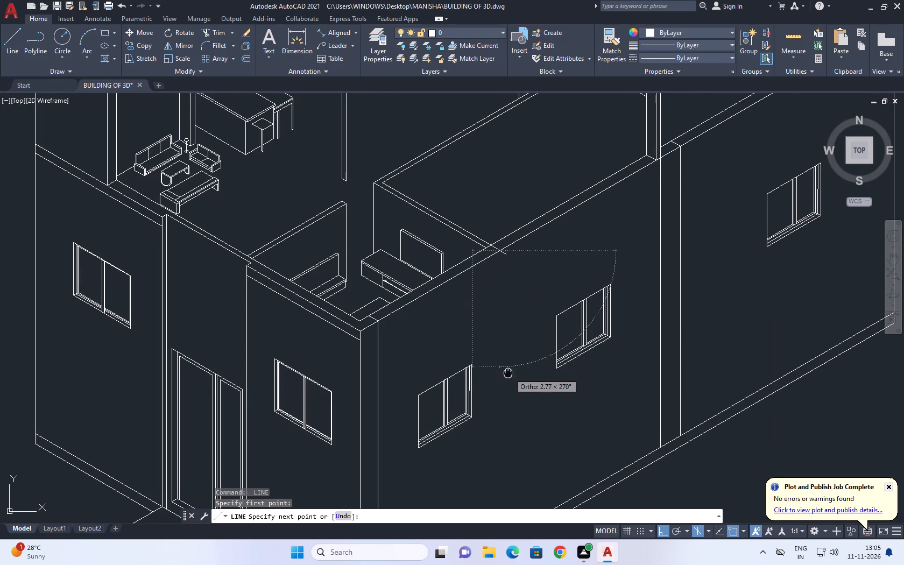
{"action": "middle_click_drag", "start_coordinate": [508, 372], "coordinate": [535, 307]}
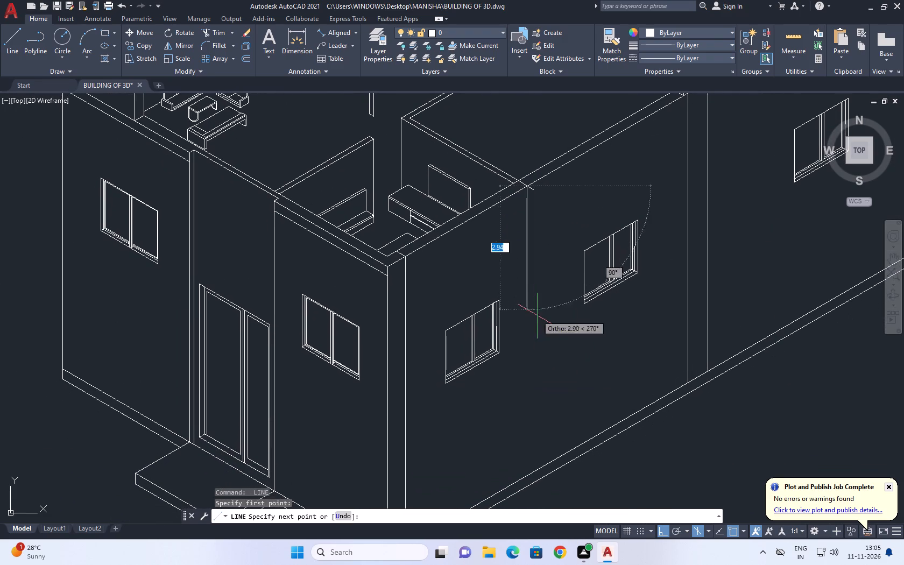
{"action": "scroll", "coordinate": [558, 427], "scroll_direction": "up", "scroll_amount": 2}
{"action": "middle_click_drag", "start_coordinate": [554, 470], "coordinate": [537, 336]}
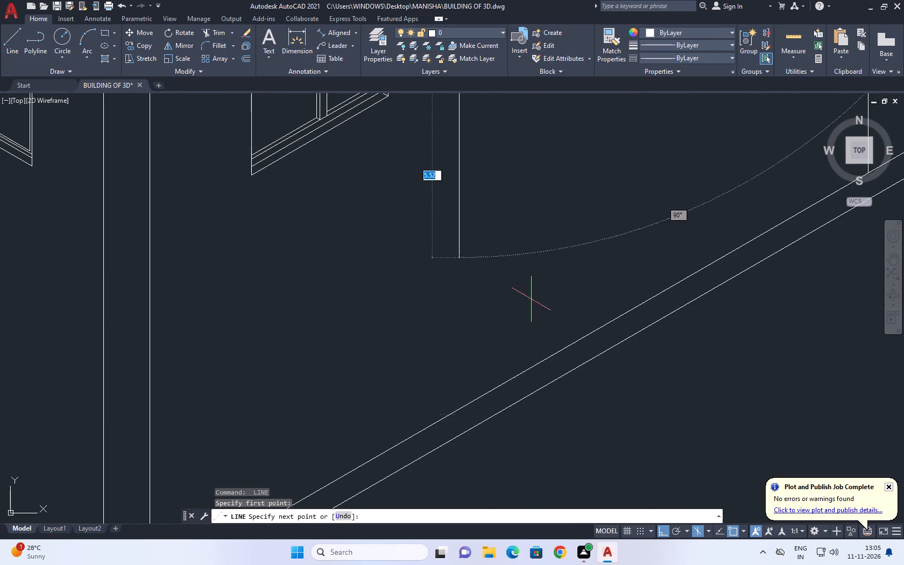
{"action": "left_click", "coordinate": [472, 472]}
{"action": "key", "text": "space"}
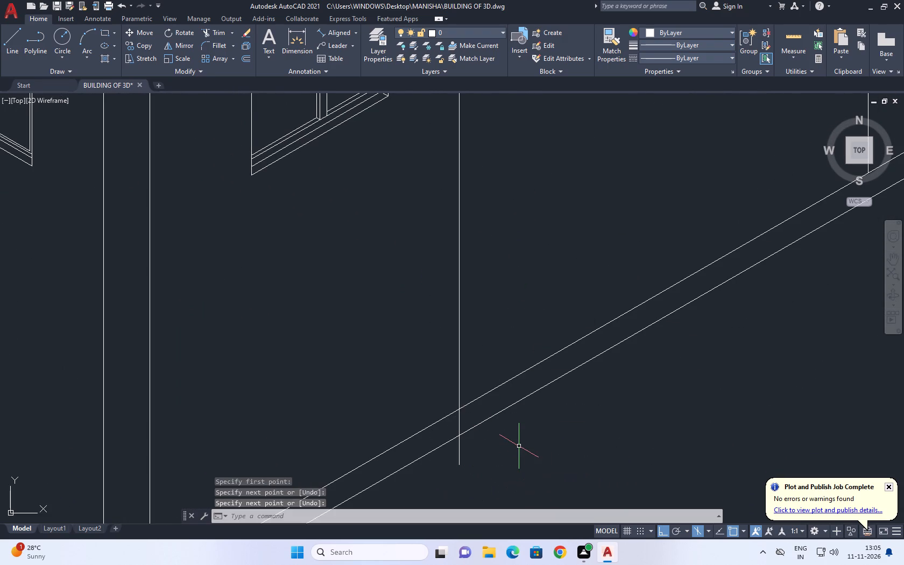
Trim the vertical line's excess below the upper base line of the long side wall.
{"action": "key", "text": "t"}
{"action": "key", "text": "r"}
{"action": "key", "text": "t"}
{"action": "key", "text": "space"}
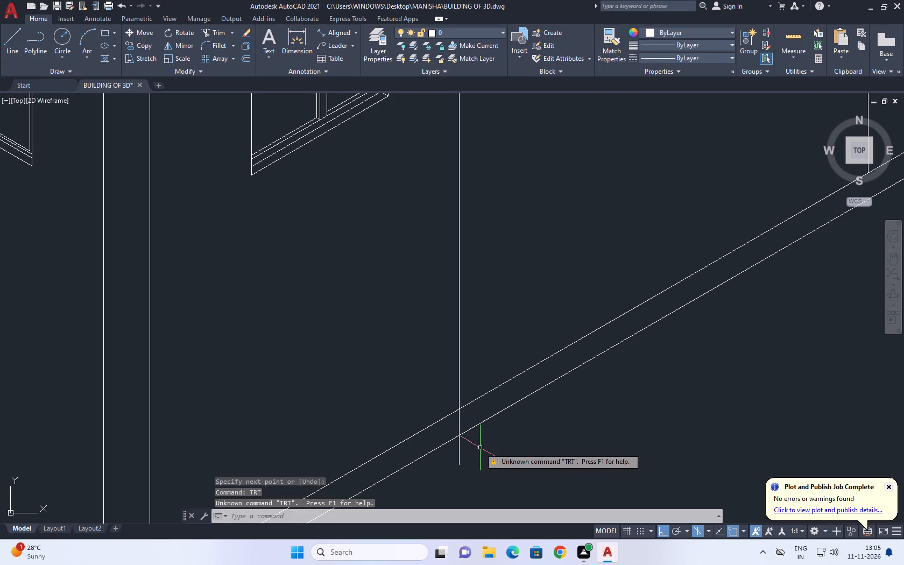
{"action": "key", "text": "Escape"}
{"action": "key", "text": "t"}
{"action": "type", "text": "R"}
{"action": "key", "text": "space"}
{"action": "left_click", "coordinate": [475, 444]}
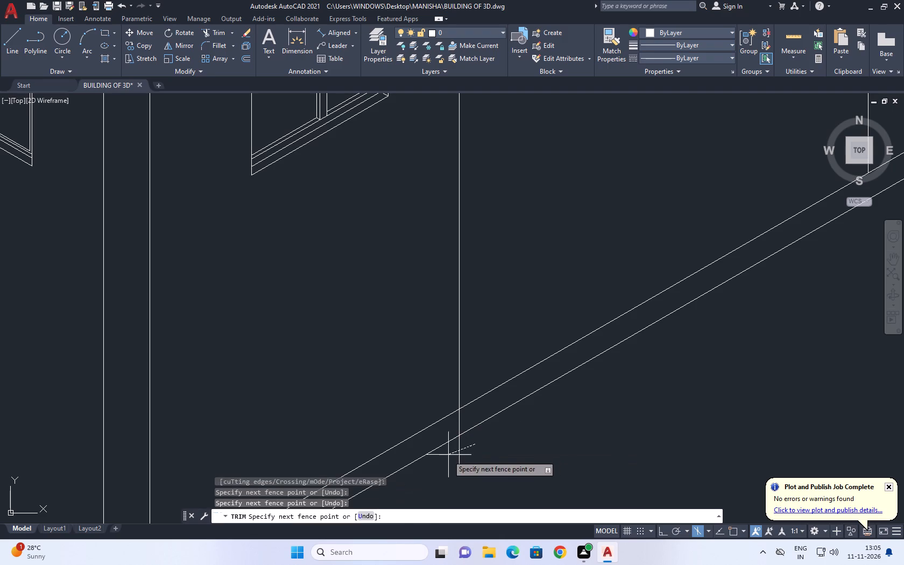
{"action": "left_click", "coordinate": [440, 463]}
{"action": "left_click", "coordinate": [460, 424]}
{"action": "scroll", "coordinate": [466, 423], "scroll_direction": "down", "scroll_amount": 4}
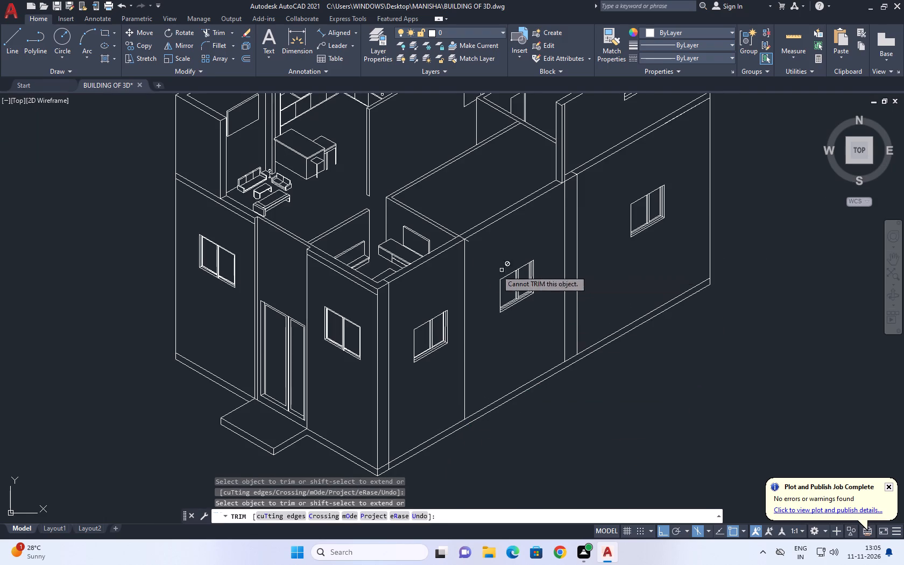
Trim away the short line across the long wall's top, including its overhang past the outer edge.
{"action": "scroll", "coordinate": [462, 239], "scroll_direction": "up", "scroll_amount": 3}
{"action": "left_click", "coordinate": [479, 250]}
{"action": "left_click", "coordinate": [466, 237]}
{"action": "left_click", "coordinate": [462, 240]}
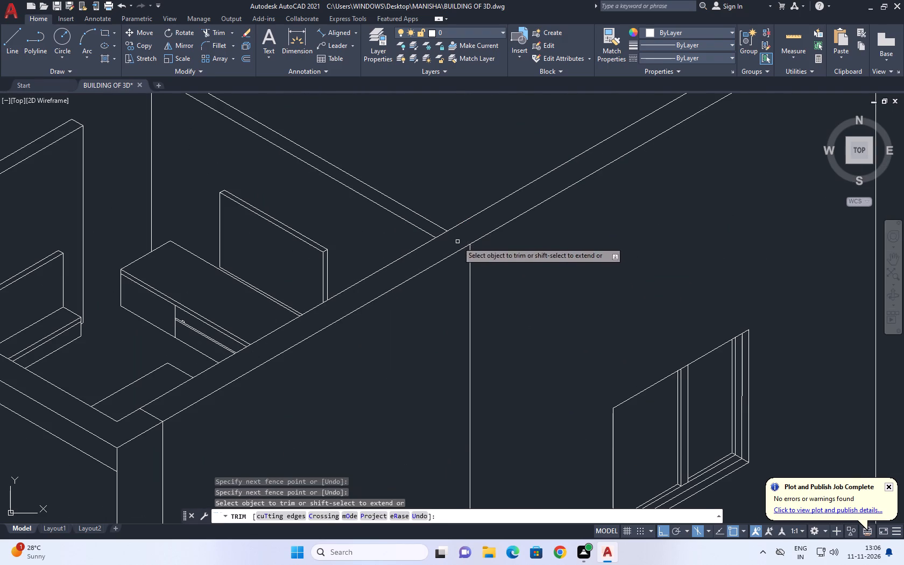
{"action": "scroll", "coordinate": [507, 269], "scroll_direction": "down", "scroll_amount": 2}
{"action": "key", "text": "space"}
Draw a short line along 150° across the top of the lengthwise interior partition, just before it meets the cross wall.
{"action": "scroll", "coordinate": [566, 294], "scroll_direction": "down", "scroll_amount": 3}
{"action": "middle_click_drag", "start_coordinate": [575, 308], "coordinate": [578, 324]}
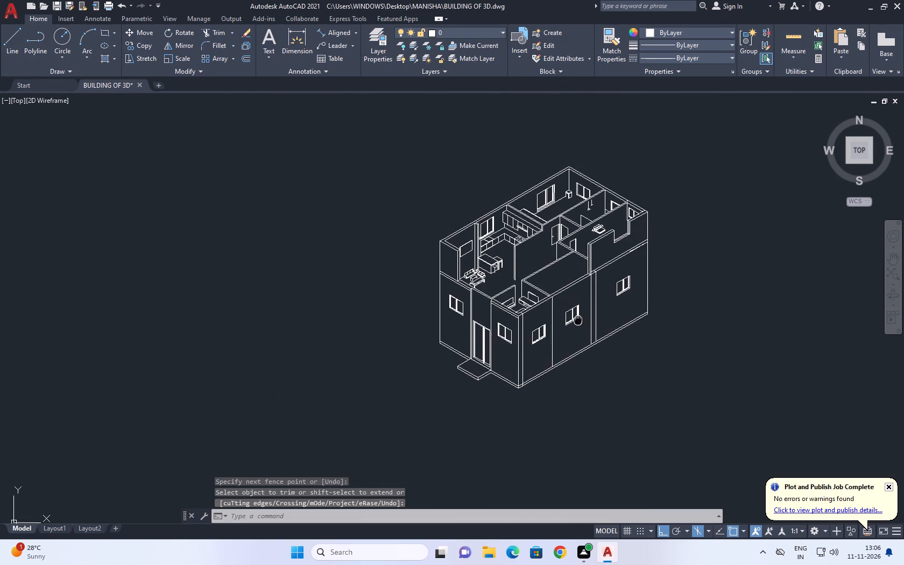
{"action": "middle_click_drag", "start_coordinate": [578, 324], "coordinate": [589, 375]}
{"action": "scroll", "coordinate": [588, 315], "scroll_direction": "up", "scroll_amount": 3}
{"action": "middle_click_drag", "start_coordinate": [550, 305], "coordinate": [560, 333]}
{"action": "type", "text": "L"}
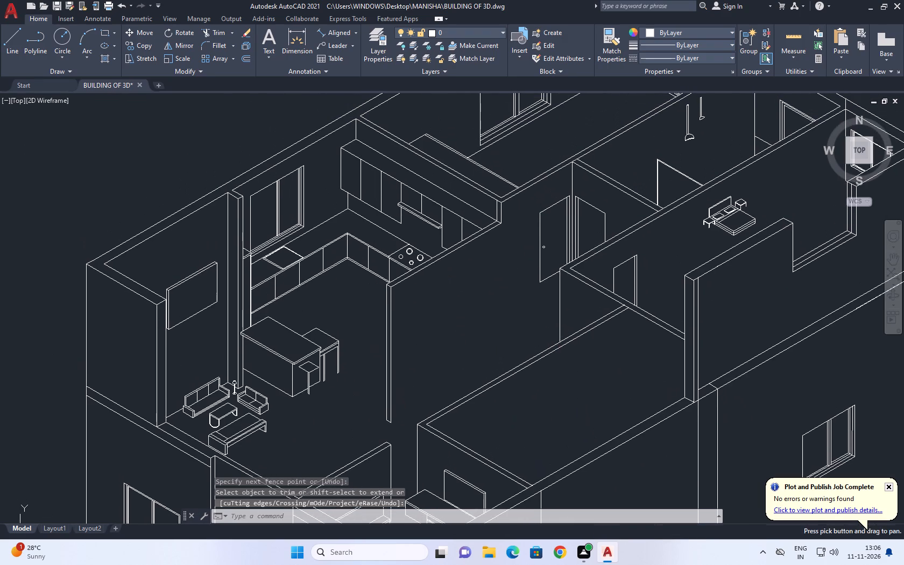
{"action": "key", "text": "space"}
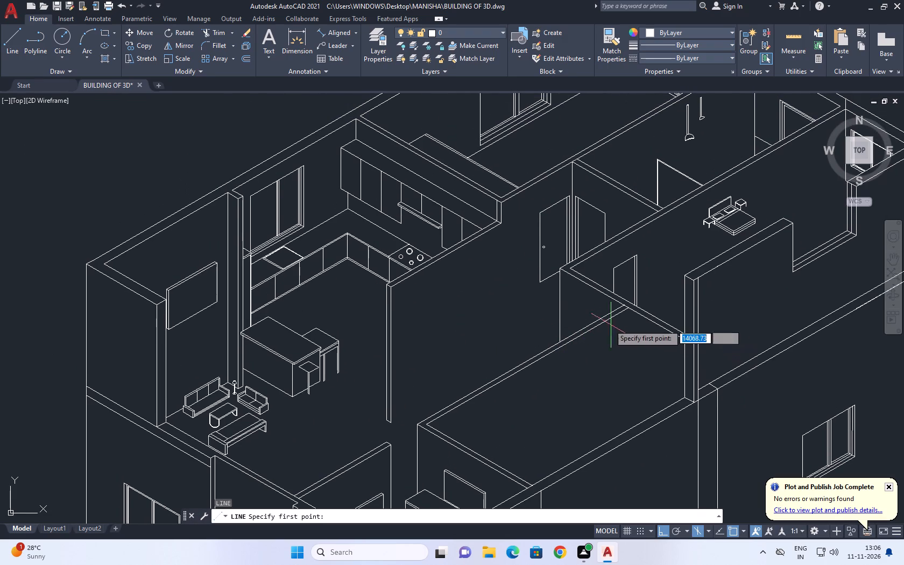
{"action": "middle_click_drag", "start_coordinate": [598, 340], "coordinate": [627, 373]}
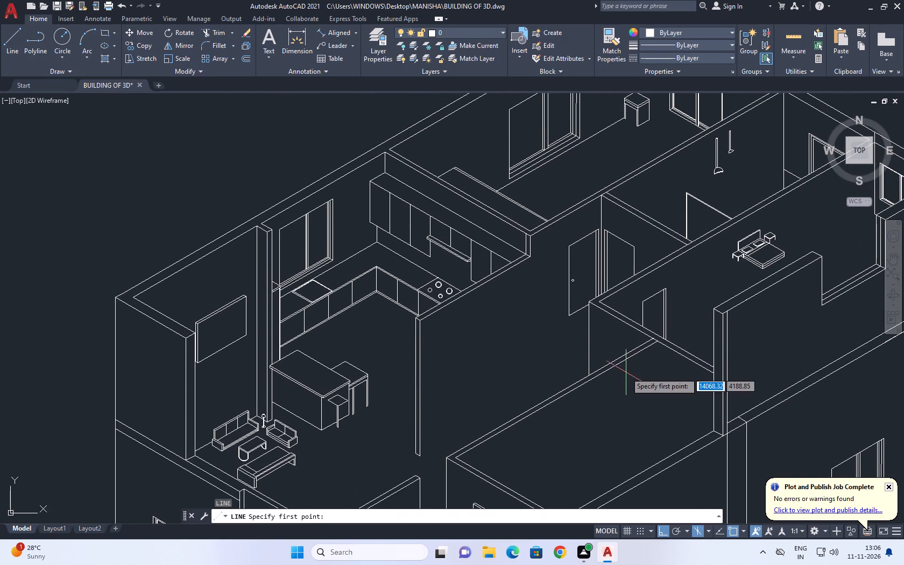
{"action": "scroll", "coordinate": [618, 372], "scroll_direction": "up", "scroll_amount": 2}
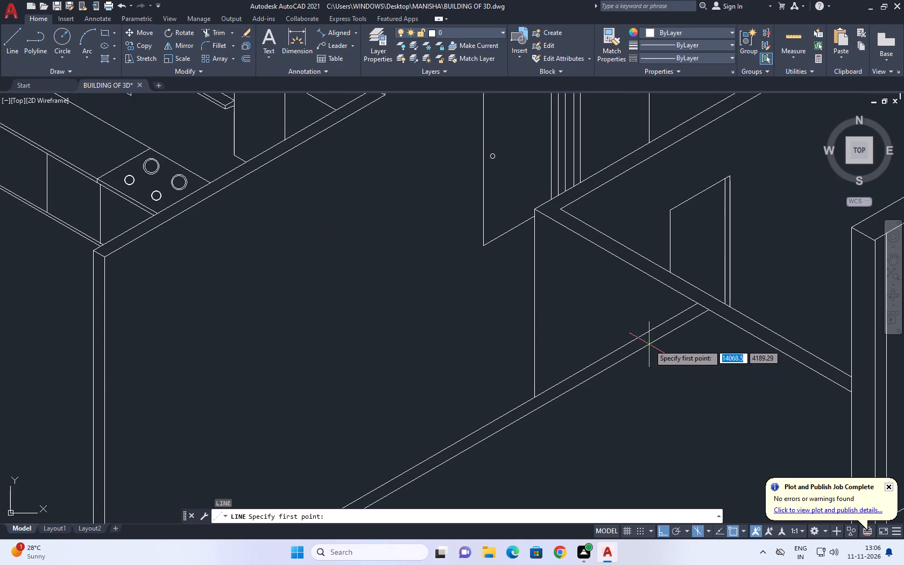
{"action": "left_click", "coordinate": [648, 350]}
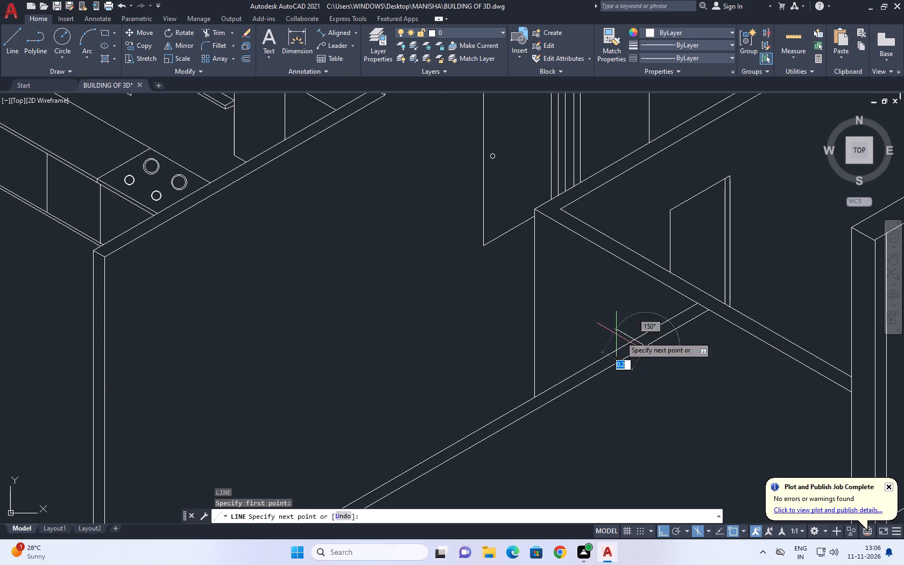
{"action": "scroll", "coordinate": [611, 335], "scroll_direction": "up", "scroll_amount": 1}
{"action": "left_click", "coordinate": [604, 330]}
{"action": "key", "text": "space"}
{"action": "key", "text": "space"}
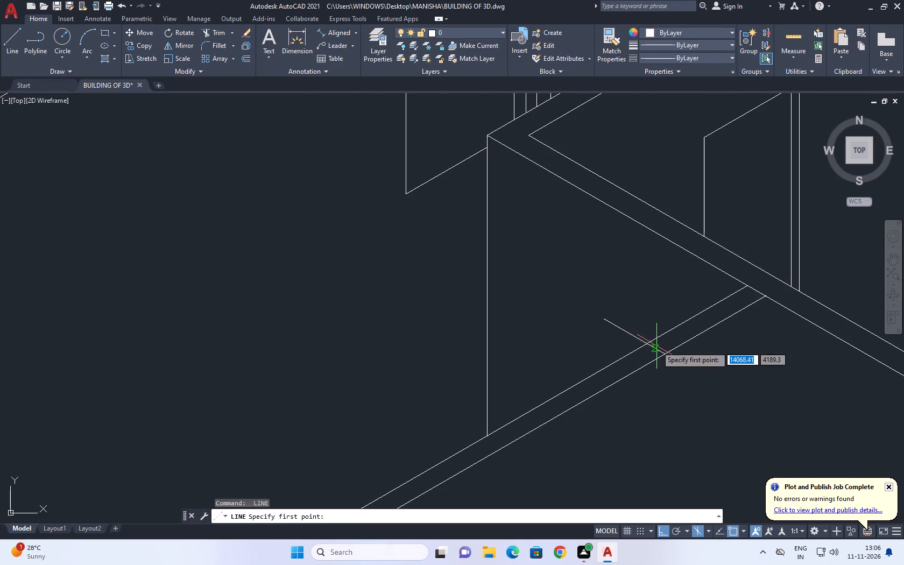
Trim the short line's overhang and the partition's edges beyond it, leaving an opening before the cross wall.
{"action": "key", "text": "Escape"}
{"action": "key", "text": "t"}
{"action": "key", "text": "r"}
{"action": "key", "text": "space"}
{"action": "left_click", "coordinate": [632, 328]}
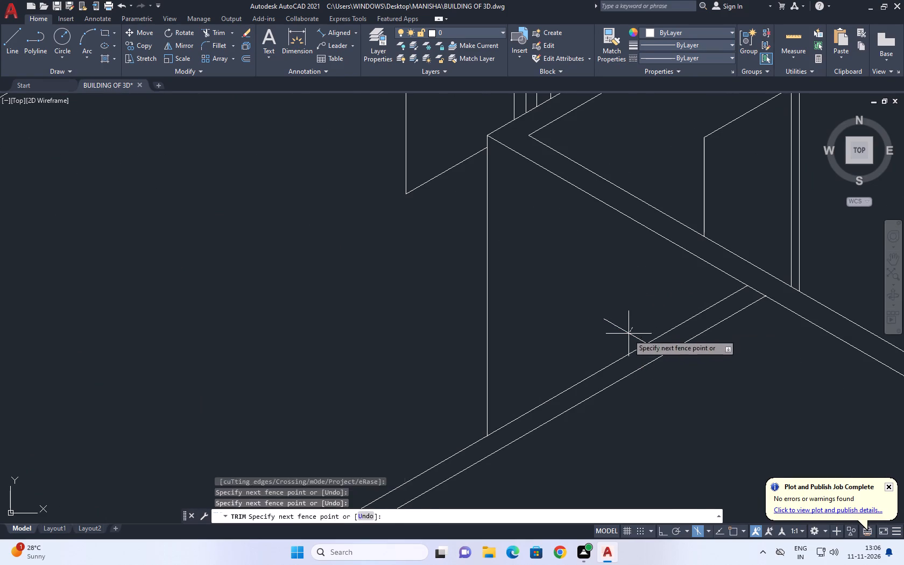
{"action": "left_click", "coordinate": [603, 343]}
{"action": "left_click", "coordinate": [686, 319]}
{"action": "left_click", "coordinate": [711, 343]}
{"action": "left_click", "coordinate": [670, 310]}
{"action": "key", "text": "space"}
{"action": "scroll", "coordinate": [661, 325], "scroll_direction": "down", "scroll_amount": 3}
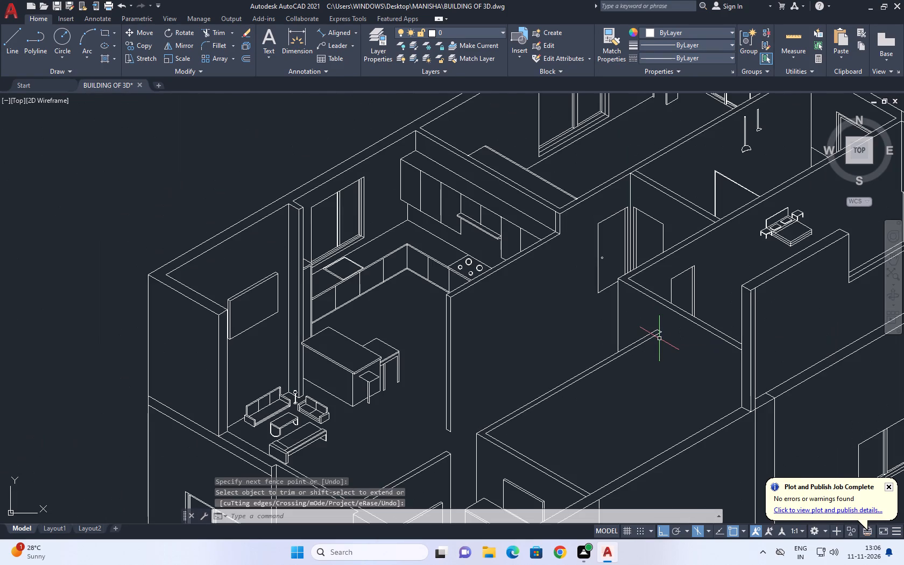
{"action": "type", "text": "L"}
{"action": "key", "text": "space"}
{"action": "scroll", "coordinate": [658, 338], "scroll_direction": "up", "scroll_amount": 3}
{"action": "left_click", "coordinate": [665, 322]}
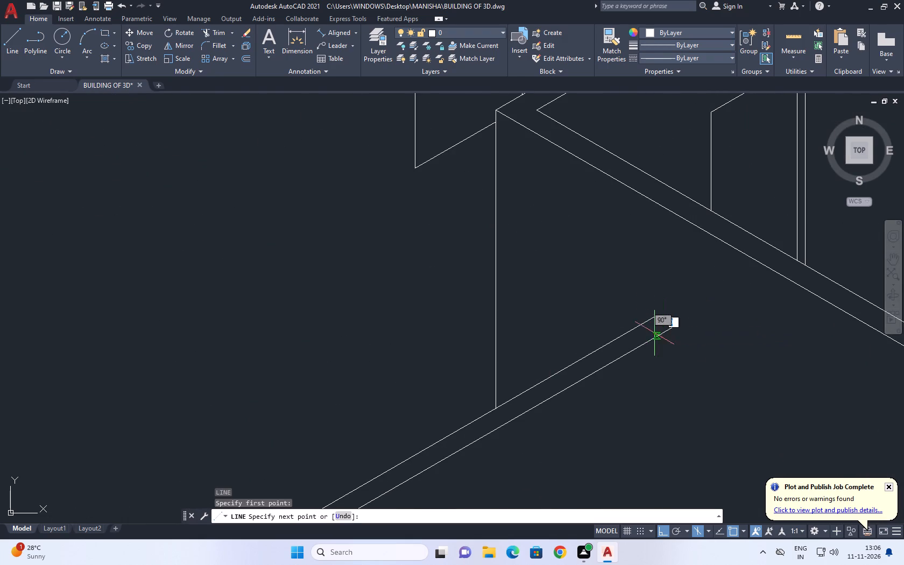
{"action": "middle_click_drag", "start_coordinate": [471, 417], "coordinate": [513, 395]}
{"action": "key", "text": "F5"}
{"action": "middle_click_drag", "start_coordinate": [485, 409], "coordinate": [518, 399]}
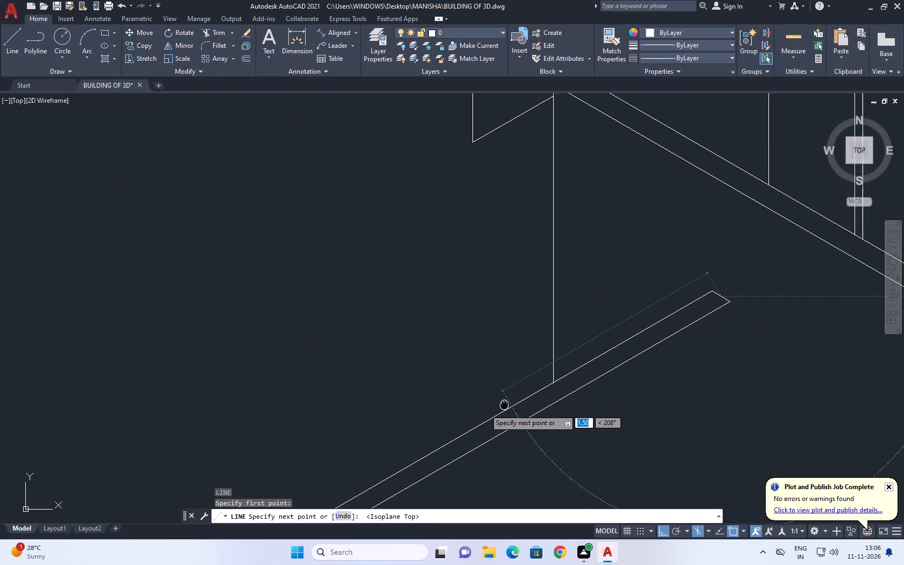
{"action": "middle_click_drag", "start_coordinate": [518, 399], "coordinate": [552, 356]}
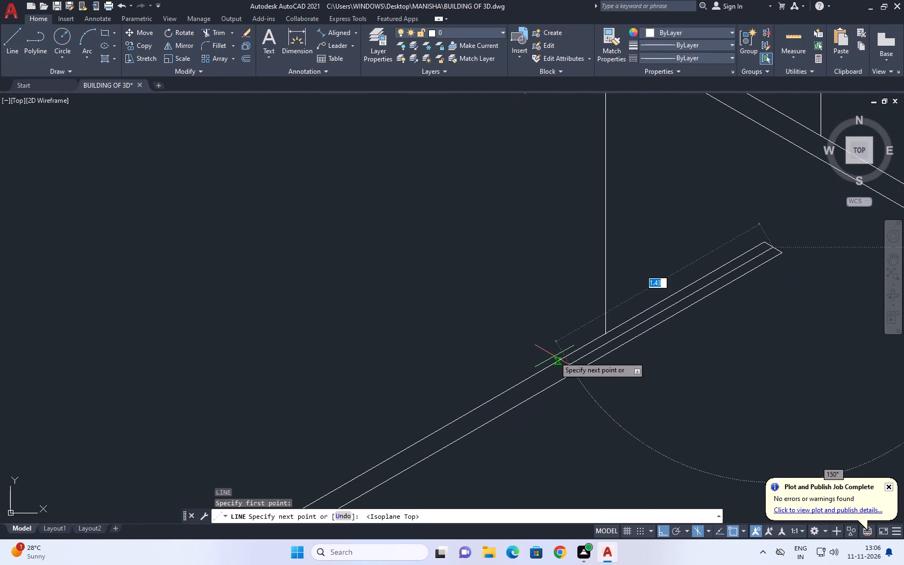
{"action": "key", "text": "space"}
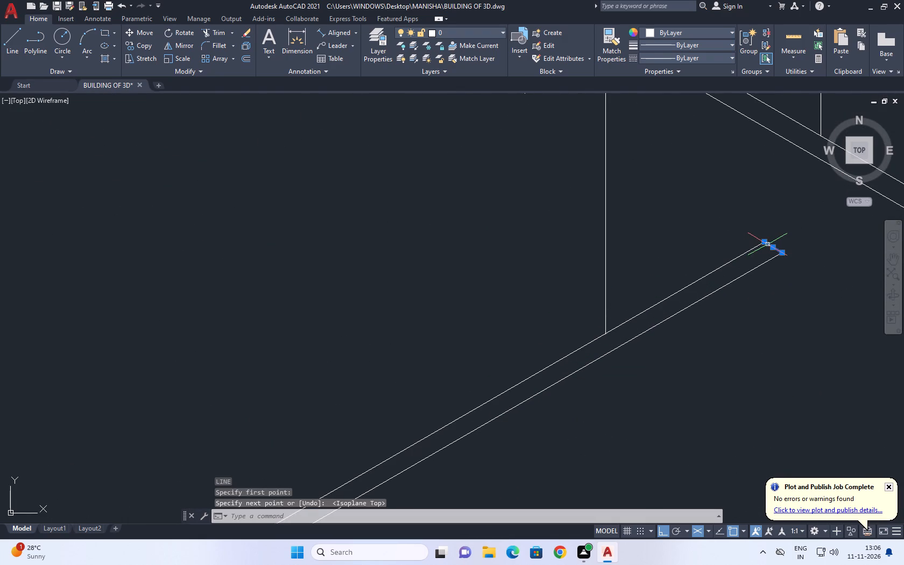
Copy the partition's end line about 1.31 along 210°, placing it across the partition's top.
{"action": "left_click", "coordinate": [767, 244]}
{"action": "key", "text": "c"}
{"action": "key", "text": "o"}
{"action": "key", "text": "space"}
{"action": "left_click", "coordinate": [774, 287]}
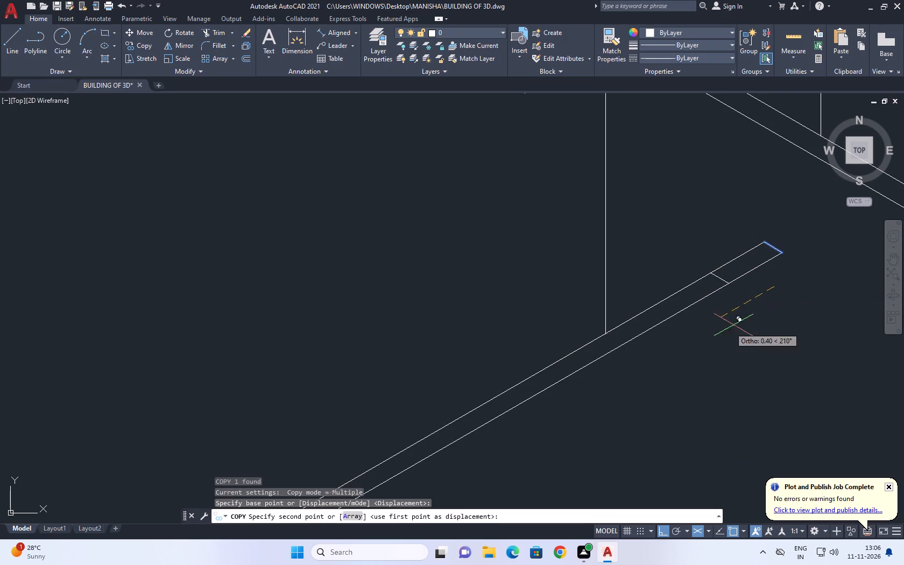
{"action": "left_click", "coordinate": [605, 405]}
{"action": "key", "text": "space"}
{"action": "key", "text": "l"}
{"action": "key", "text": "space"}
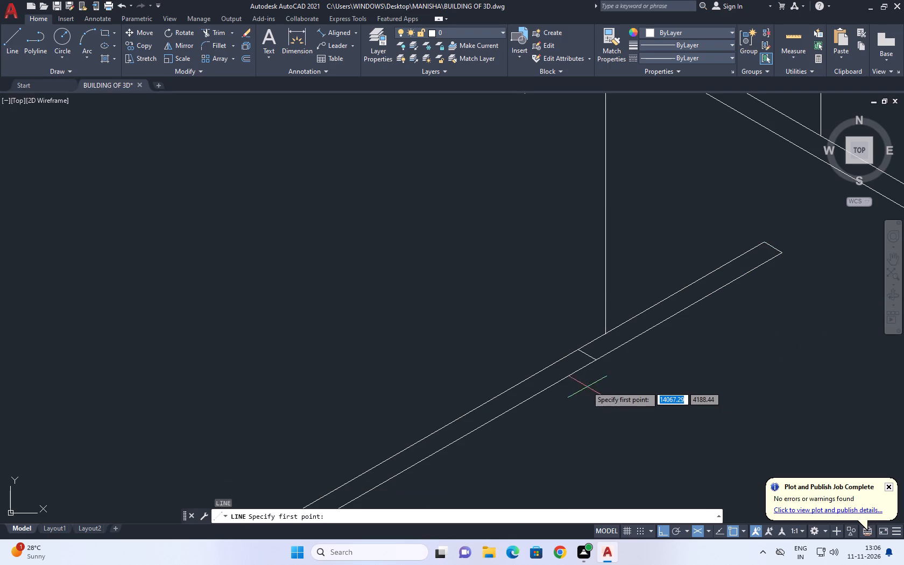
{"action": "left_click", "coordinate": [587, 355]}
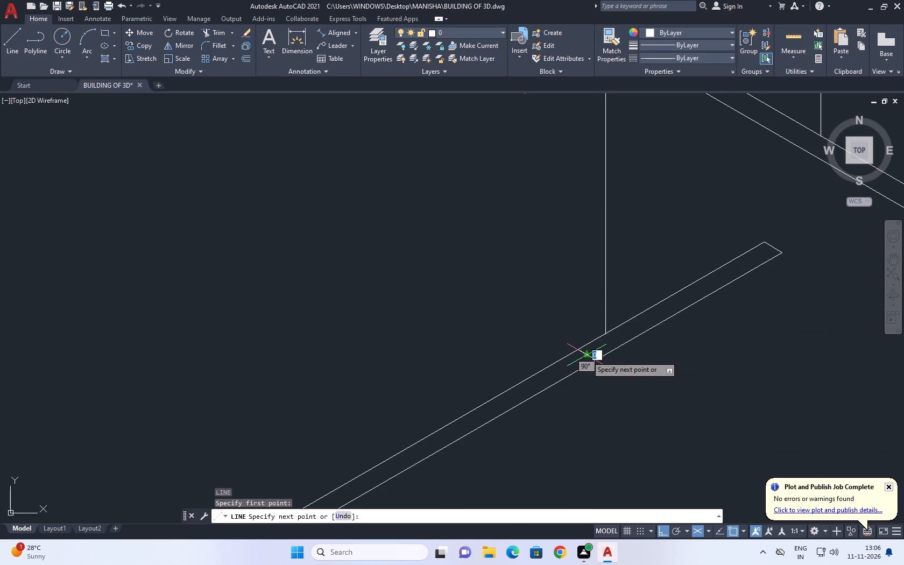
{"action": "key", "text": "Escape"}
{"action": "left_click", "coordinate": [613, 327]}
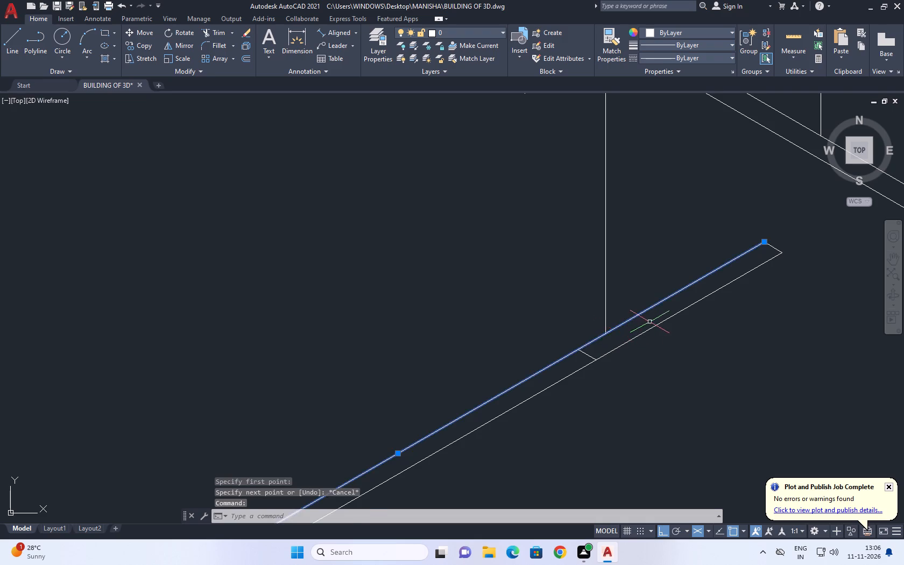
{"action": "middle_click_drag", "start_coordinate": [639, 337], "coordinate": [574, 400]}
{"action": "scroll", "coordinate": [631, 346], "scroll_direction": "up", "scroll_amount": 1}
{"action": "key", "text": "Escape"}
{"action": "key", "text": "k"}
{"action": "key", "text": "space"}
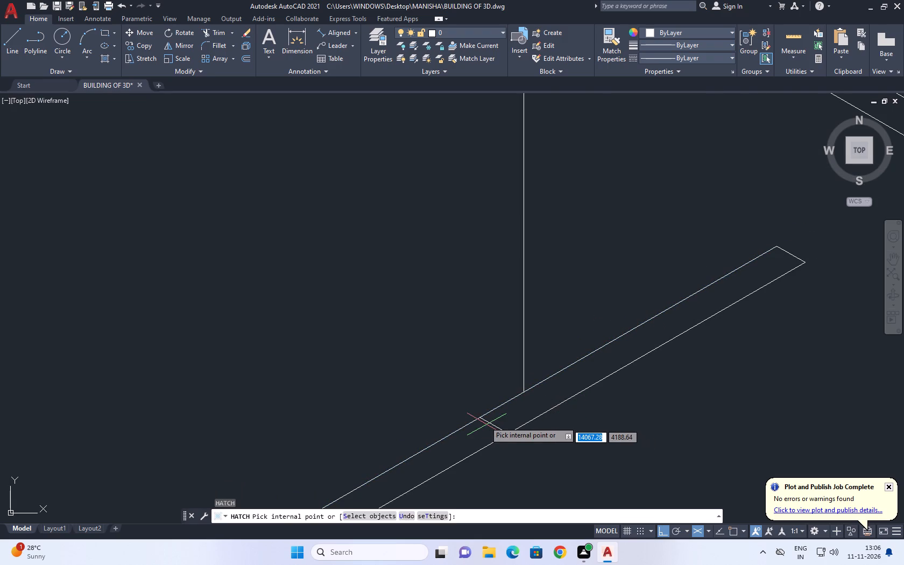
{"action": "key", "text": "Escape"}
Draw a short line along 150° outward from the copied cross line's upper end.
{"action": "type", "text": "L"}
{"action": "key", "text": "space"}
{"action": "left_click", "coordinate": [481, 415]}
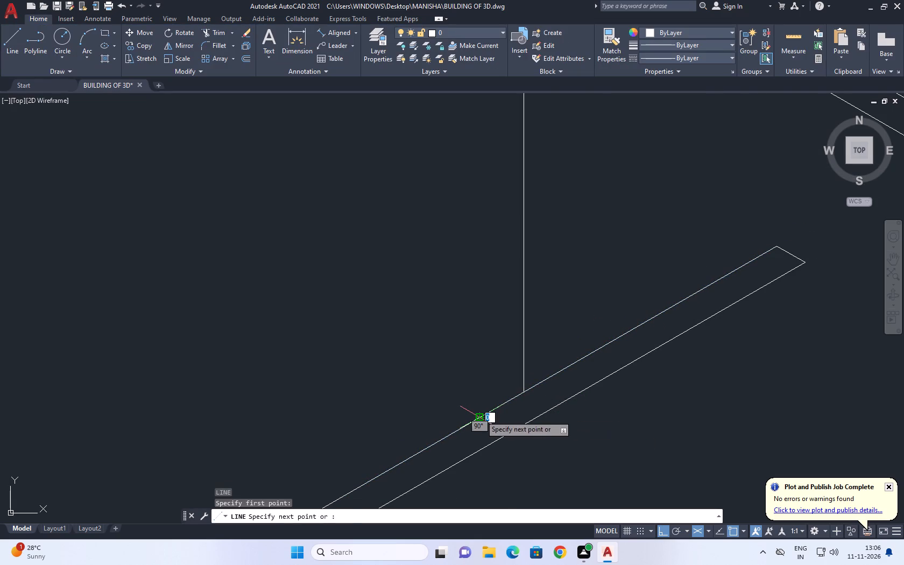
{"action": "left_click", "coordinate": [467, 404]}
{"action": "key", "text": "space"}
Move the copied cross line about 0.13 along 150° so it starts at the partition's outer edge.
{"action": "scroll", "coordinate": [477, 412], "scroll_direction": "up", "scroll_amount": 1}
{"action": "left_click", "coordinate": [493, 425]}
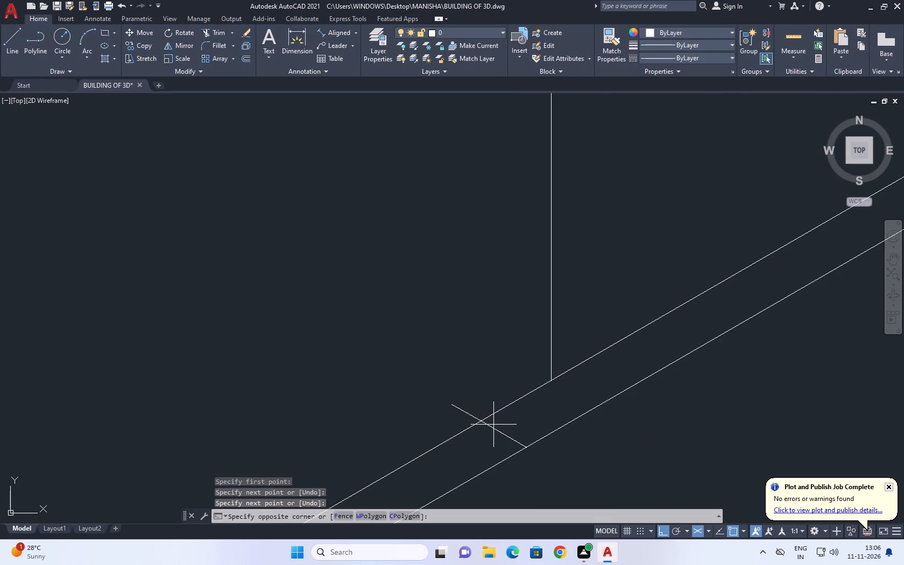
{"action": "left_click", "coordinate": [489, 433]}
{"action": "middle_click_drag", "start_coordinate": [502, 425], "coordinate": [478, 437]}
{"action": "key", "text": "m"}
{"action": "key", "text": "space"}
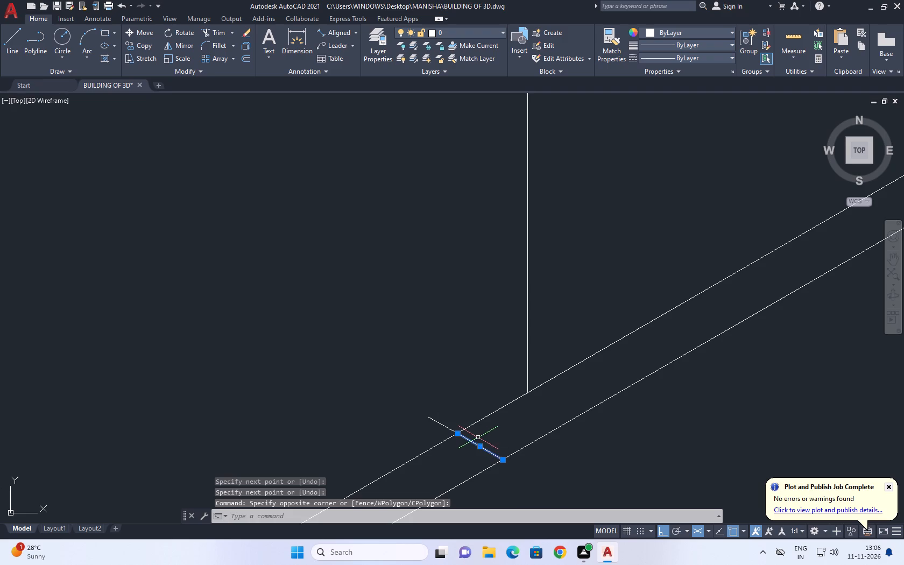
{"action": "left_click", "coordinate": [503, 461]}
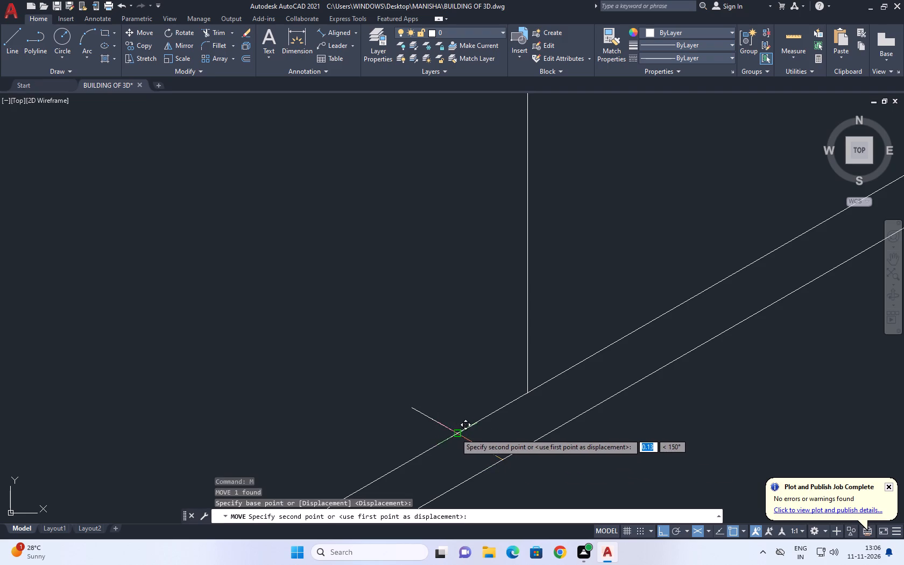
{"action": "left_click", "coordinate": [456, 433]}
Draw a line along 30° from the moved cross line's outer end, parallel to the partition and up to near its open end.
{"action": "key", "text": "l"}
{"action": "key", "text": "space"}
{"action": "left_click", "coordinate": [415, 408]}
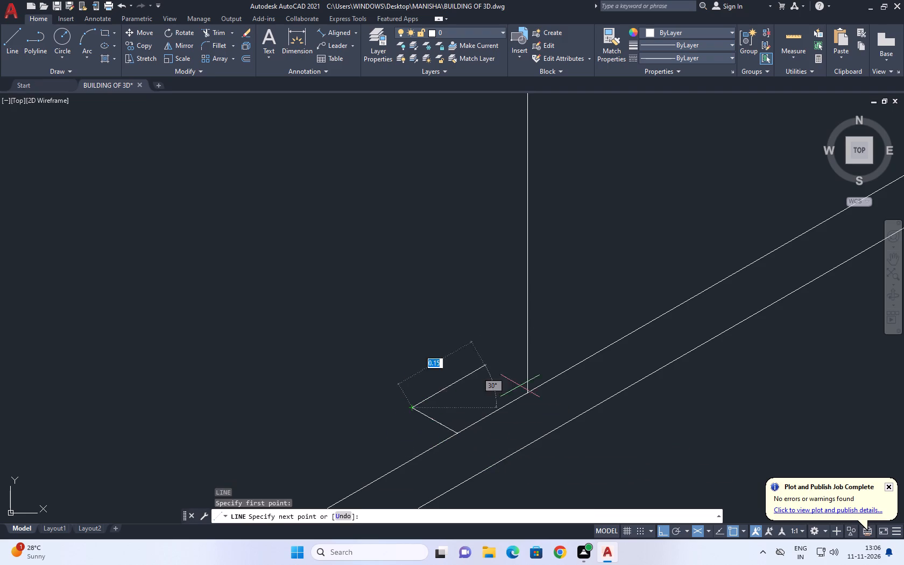
{"action": "middle_click_drag", "start_coordinate": [584, 344], "coordinate": [405, 422]}
{"action": "scroll", "coordinate": [428, 407], "scroll_direction": "down", "scroll_amount": 2}
{"action": "scroll", "coordinate": [562, 328], "scroll_direction": "up", "scroll_amount": 2}
{"action": "left_click", "coordinate": [522, 339]}
{"action": "key", "text": "space"}
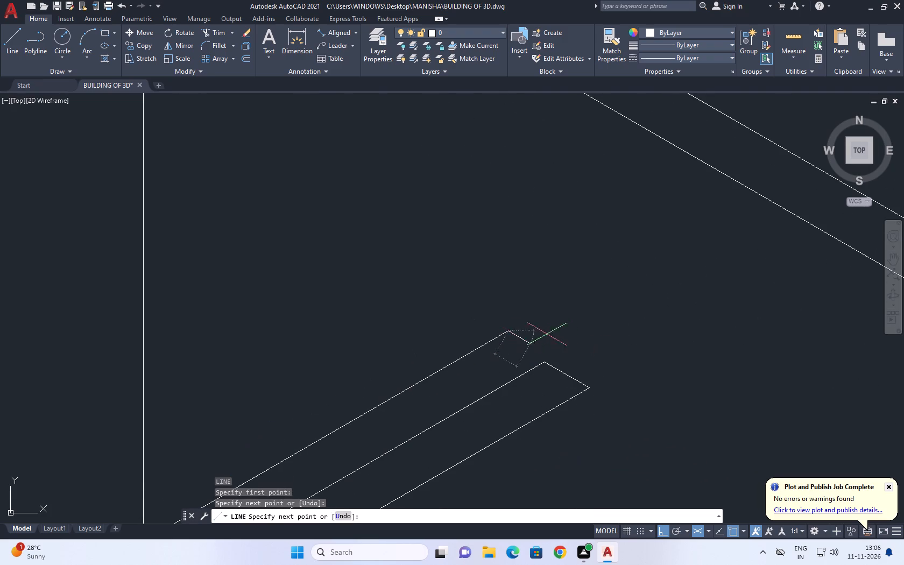
Fillet the new parallel line with the partition's end line to join them in a sharp corner.
{"action": "key", "text": "f"}
{"action": "key", "text": "space"}
{"action": "double_click", "coordinate": [489, 339]}
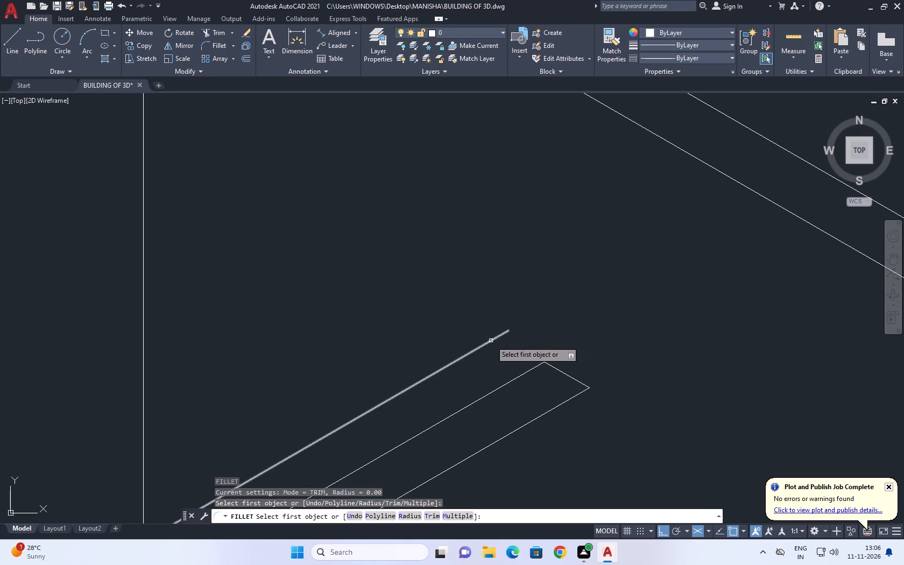
{"action": "left_click", "coordinate": [555, 370]}
{"action": "scroll", "coordinate": [542, 331], "scroll_direction": "down", "scroll_amount": 4}
{"action": "scroll", "coordinate": [467, 390], "scroll_direction": "up", "scroll_amount": 2}
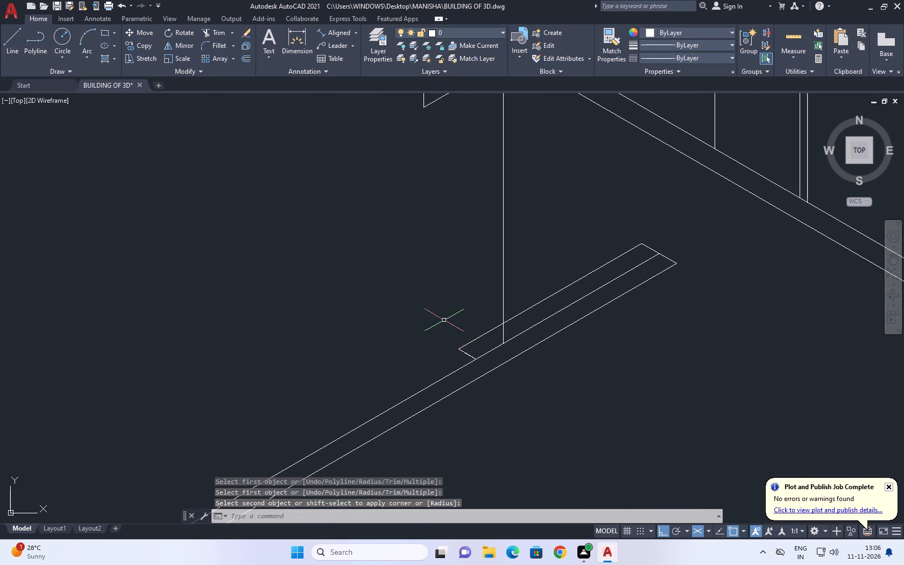
Erase the two short cross lines at the near end of the new parallel line.
{"action": "left_click", "coordinate": [441, 315]}
{"action": "left_click", "coordinate": [521, 416]}
{"action": "key", "text": "Delete"}
{"action": "scroll", "coordinate": [478, 337], "scroll_direction": "up", "scroll_amount": 1}
{"action": "scroll", "coordinate": [476, 320], "scroll_direction": "down", "scroll_amount": 2}
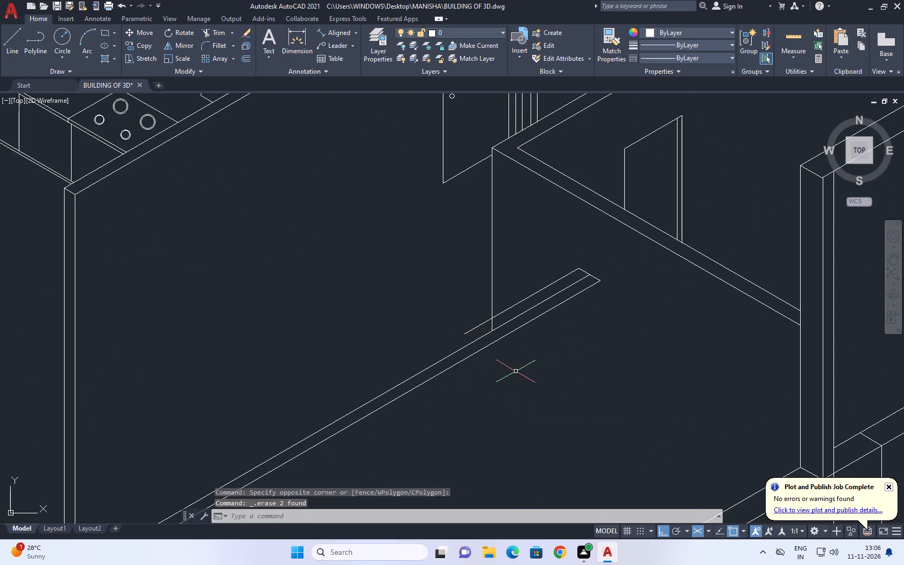
Draw a short cross line from the near end of the new parallel line across the partition's original edge.
{"action": "middle_click_drag", "start_coordinate": [481, 345], "coordinate": [489, 378]}
{"action": "key", "text": "l"}
{"action": "key", "text": "space"}
{"action": "scroll", "coordinate": [484, 378], "scroll_direction": "up", "scroll_amount": 1}
{"action": "left_click", "coordinate": [469, 364]}
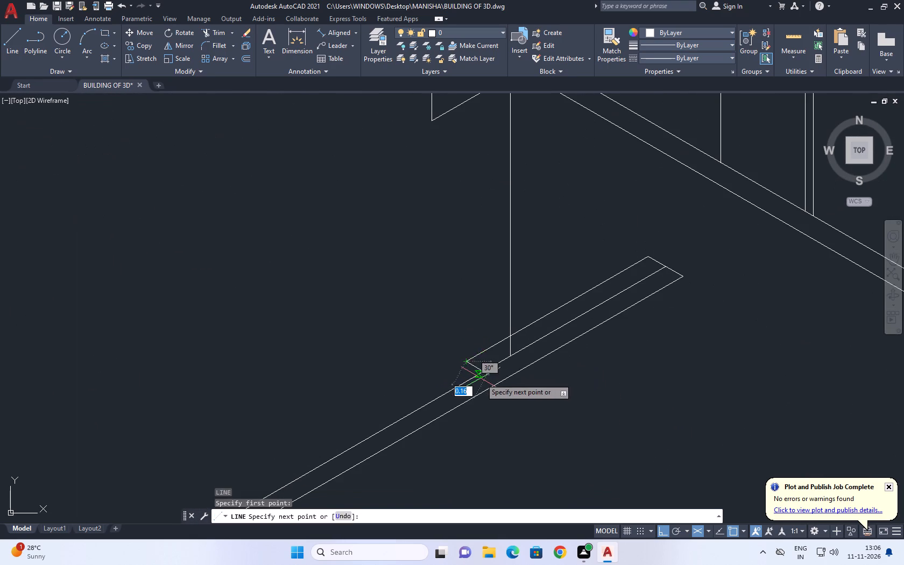
{"action": "scroll", "coordinate": [481, 378], "scroll_direction": "up", "scroll_amount": 2}
{"action": "left_click", "coordinate": [491, 384]}
{"action": "key", "text": "space"}
Trim the cross line's overhang, the original partition edge inside the thickened end, and the vertical wall line's stub below the new edge.
{"action": "middle_click_drag", "start_coordinate": [518, 362], "coordinate": [511, 385]}
{"action": "type", "text": "TR"}
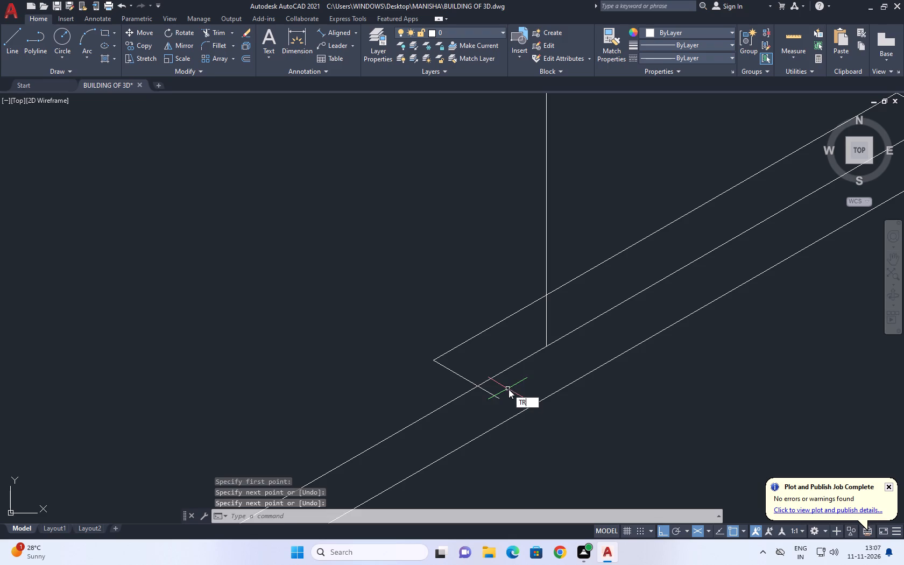
{"action": "key", "text": "space"}
{"action": "left_click", "coordinate": [492, 396]}
{"action": "left_click", "coordinate": [500, 357]}
{"action": "left_click_drag", "start_coordinate": [507, 376], "coordinate": [509, 381]}
{"action": "left_click", "coordinate": [550, 347]}
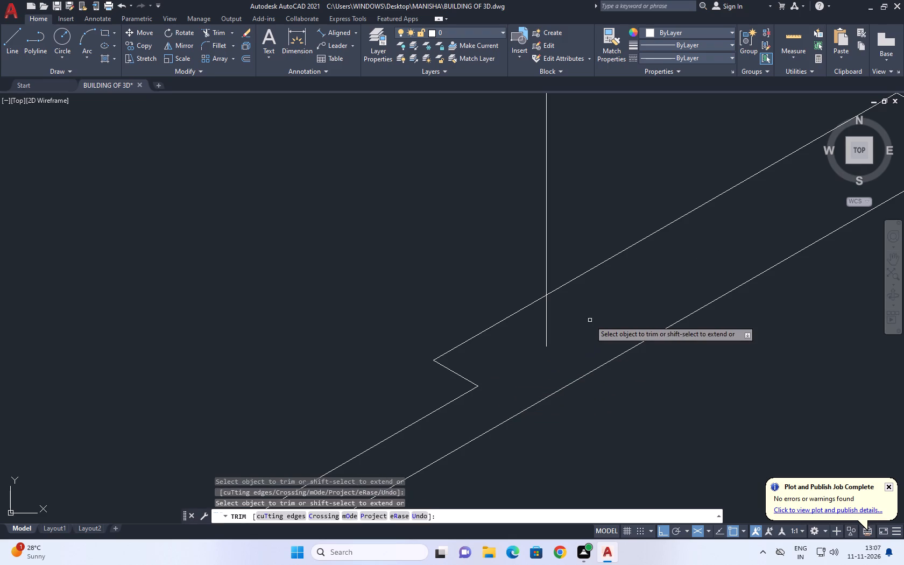
{"action": "left_click_drag", "start_coordinate": [588, 317], "coordinate": [583, 317]}
{"action": "left_click", "coordinate": [528, 329]}
{"action": "scroll", "coordinate": [528, 330], "scroll_direction": "down", "scroll_amount": 2}
{"action": "middle_click_drag", "start_coordinate": [596, 315], "coordinate": [598, 386]}
{"action": "scroll", "coordinate": [605, 377], "scroll_direction": "down", "scroll_amount": 2}
{"action": "middle_click_drag", "start_coordinate": [699, 386], "coordinate": [643, 310]}
{"action": "key", "text": "space"}
Draw a vertical line from the outer corner of the partition's open end down past the outer wall's top edges.
{"action": "middle_click_drag", "start_coordinate": [613, 349], "coordinate": [621, 370]}
{"action": "key", "text": "l"}
{"action": "key", "text": "space"}
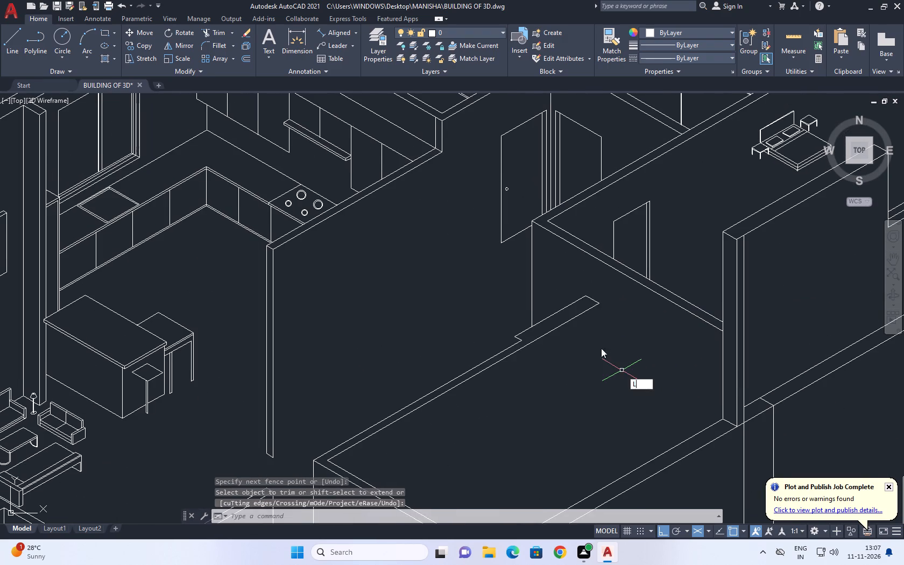
{"action": "left_click", "coordinate": [598, 302]}
{"action": "scroll", "coordinate": [599, 310], "scroll_direction": "down", "scroll_amount": 1}
{"action": "middle_click_drag", "start_coordinate": [608, 423], "coordinate": [599, 388]}
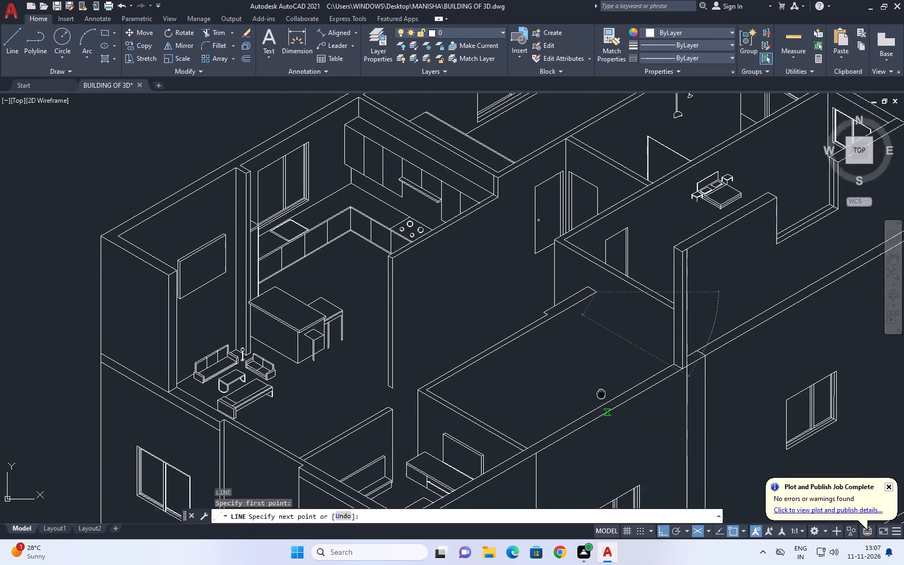
{"action": "middle_click_drag", "start_coordinate": [599, 388], "coordinate": [586, 343]}
{"action": "key", "text": "F5"}
{"action": "scroll", "coordinate": [575, 331], "scroll_direction": "up", "scroll_amount": 2}
{"action": "left_click", "coordinate": [576, 417]}
{"action": "key", "text": "space"}
{"action": "middle_click_drag", "start_coordinate": [605, 220], "coordinate": [609, 224]}
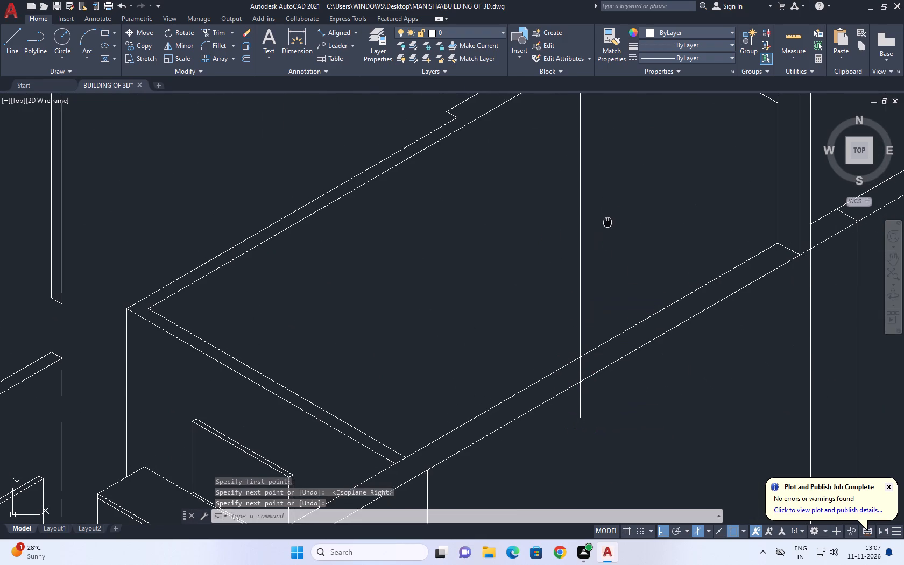
Trim the new vertical line so it stops at the inner top edge of the outer wall.
{"action": "middle_click_drag", "start_coordinate": [609, 224], "coordinate": [611, 233]}
{"action": "key", "text": "t"}
{"action": "key", "text": "r"}
{"action": "key", "text": "space"}
{"action": "left_click", "coordinate": [584, 375]}
{"action": "left_click_drag", "start_coordinate": [594, 432], "coordinate": [588, 432]}
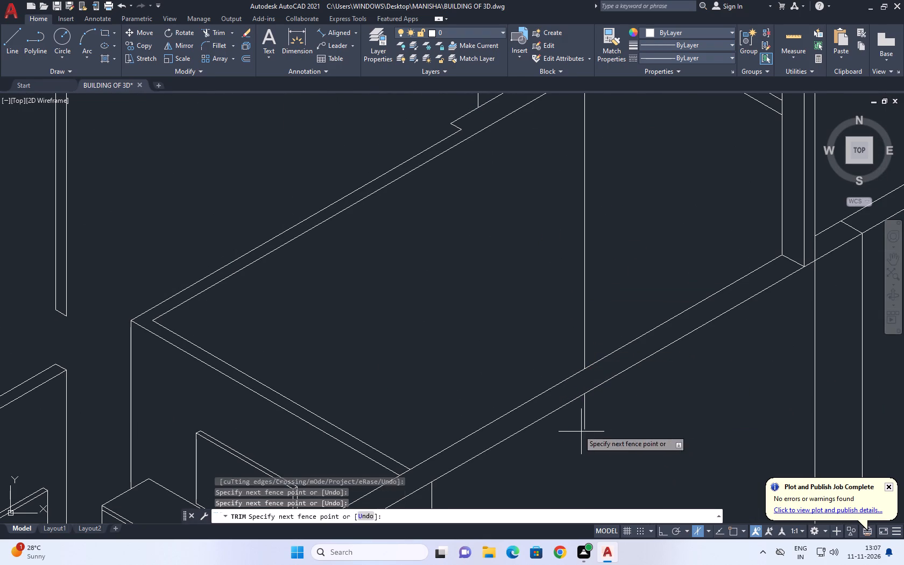
{"action": "left_click", "coordinate": [576, 413]}
{"action": "key", "text": "space"}
Review the whole isometric building and the room and dimension notes beside it.
{"action": "scroll", "coordinate": [578, 349], "scroll_direction": "down", "scroll_amount": 3}
{"action": "middle_click_drag", "start_coordinate": [640, 317], "coordinate": [643, 378]}
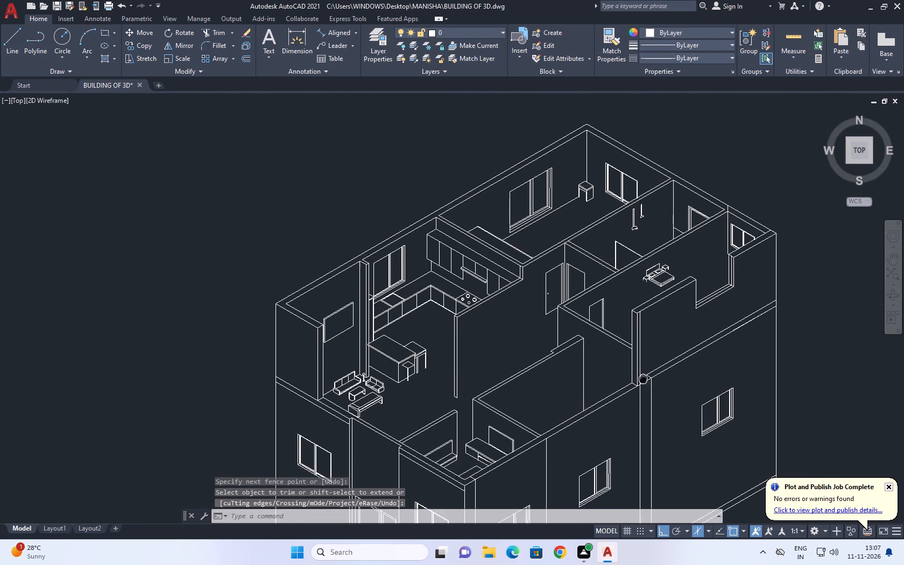
{"action": "middle_click_drag", "start_coordinate": [643, 378], "coordinate": [644, 378]}
{"action": "scroll", "coordinate": [644, 378], "scroll_direction": "down", "scroll_amount": 3}
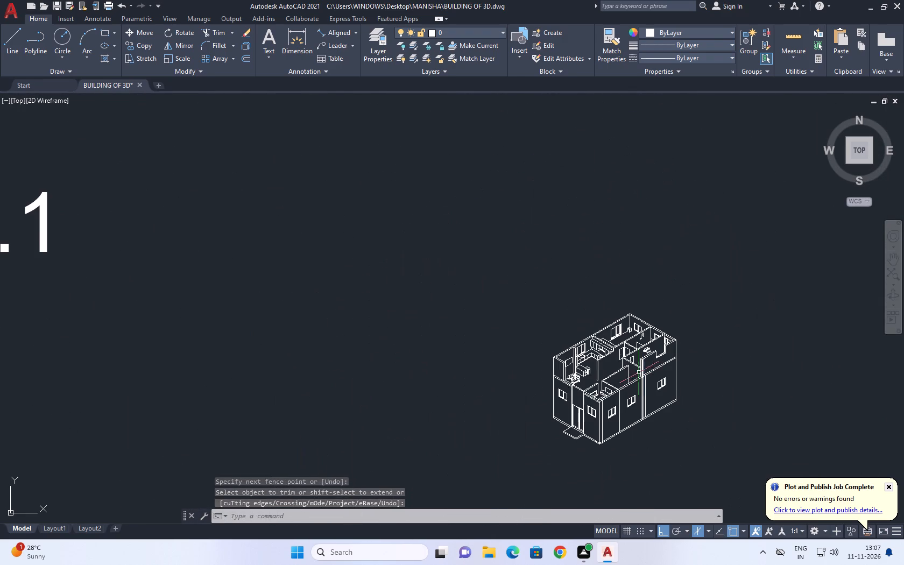
{"action": "scroll", "coordinate": [602, 393], "scroll_direction": "down", "scroll_amount": 1}
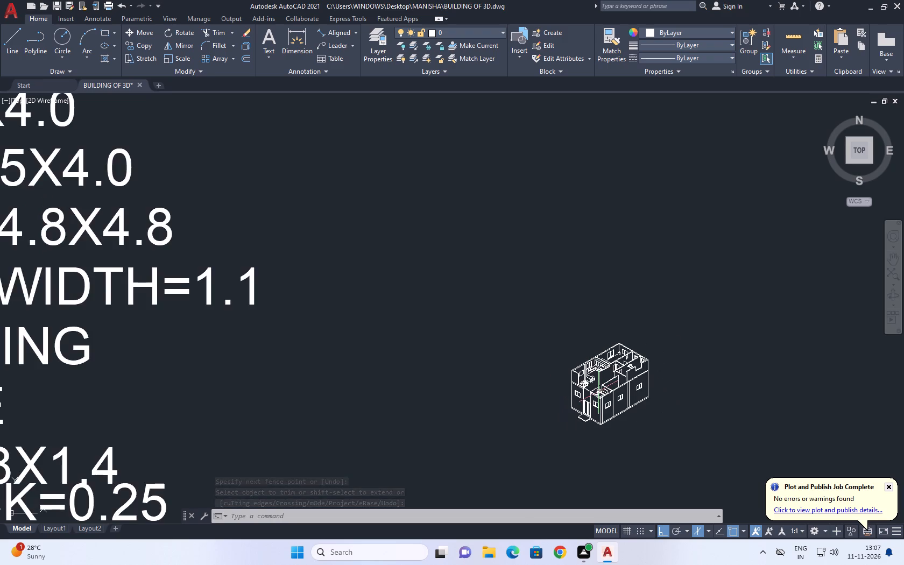
{"action": "scroll", "coordinate": [594, 385], "scroll_direction": "up", "scroll_amount": 1}
{"action": "middle_click_drag", "start_coordinate": [625, 394], "coordinate": [525, 352]}
{"action": "scroll", "coordinate": [515, 345], "scroll_direction": "down", "scroll_amount": 4}
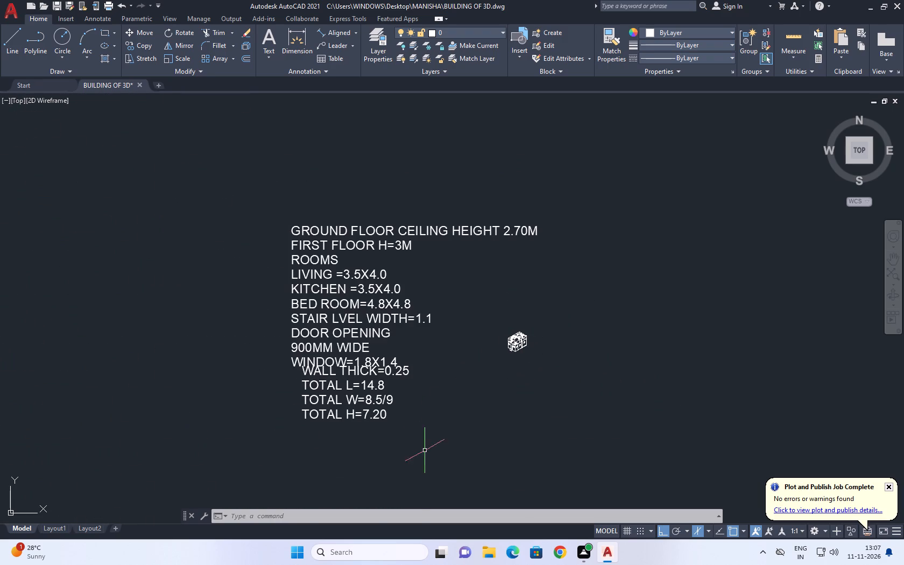
{"action": "left_click_drag", "start_coordinate": [425, 451], "coordinate": [421, 437]}
{"action": "left_click", "coordinate": [284, 171]}
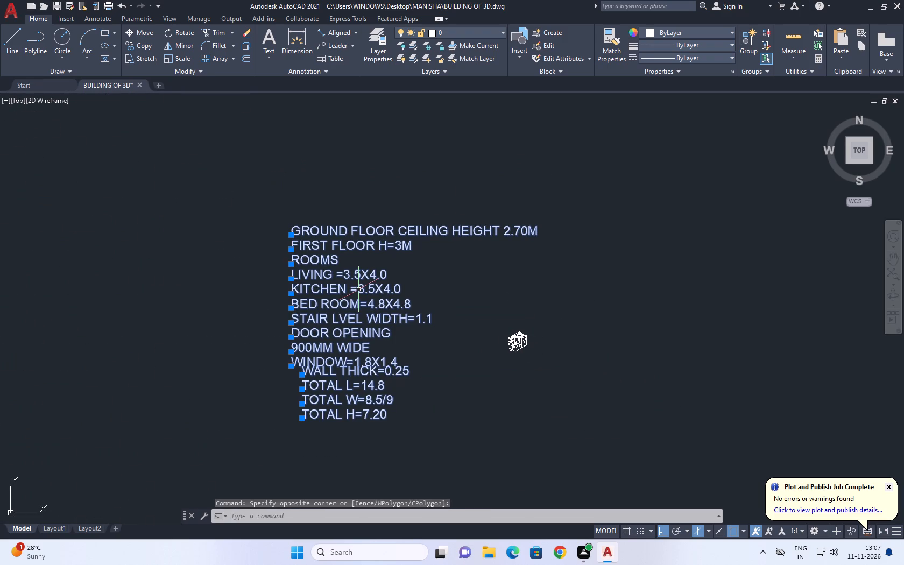
{"action": "key", "text": "Escape"}
{"action": "scroll", "coordinate": [487, 346], "scroll_direction": "up", "scroll_amount": 1}
{"action": "scroll", "coordinate": [564, 358], "scroll_direction": "up", "scroll_amount": 4}
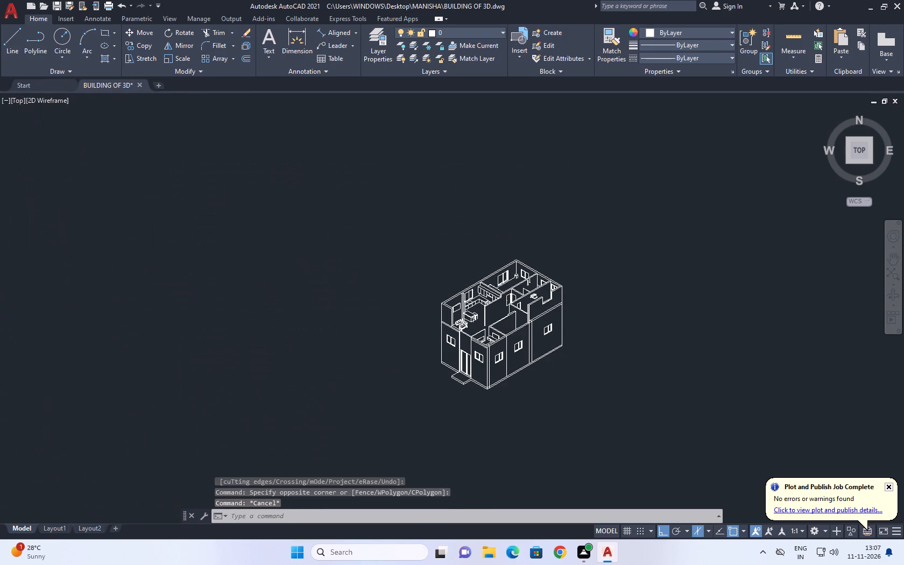
{"action": "scroll", "coordinate": [510, 333], "scroll_direction": "up", "scroll_amount": 1}
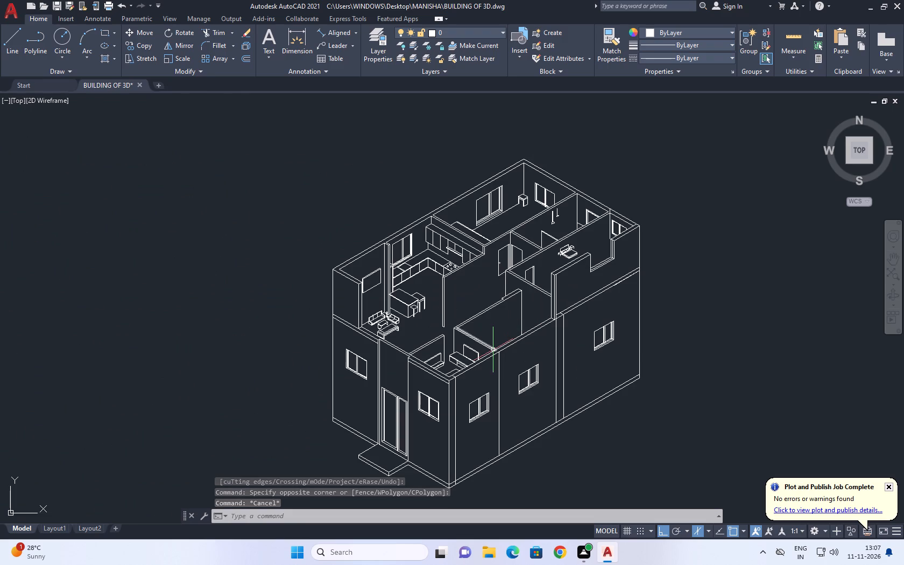
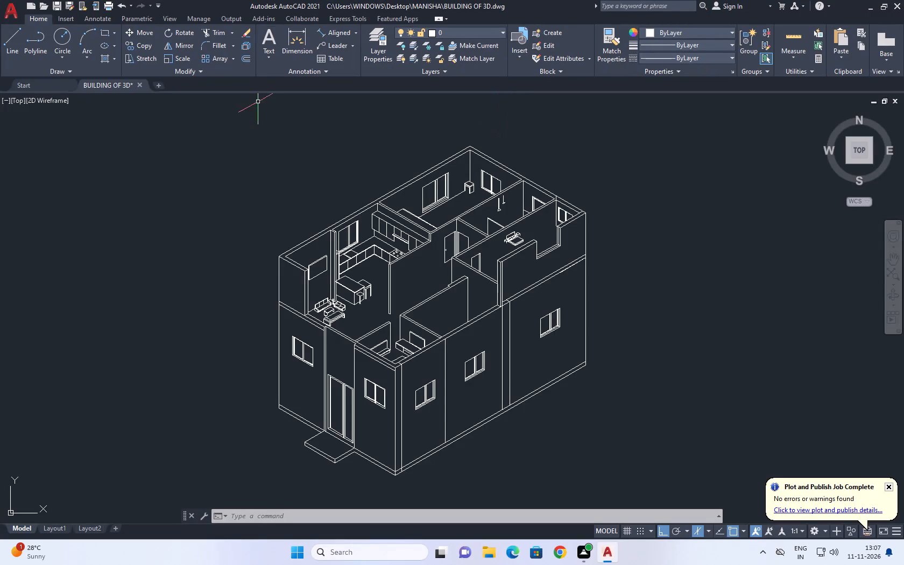
Draw a short line along the isometric direction from the vertical wall edge just below the door.
{"action": "scroll", "coordinate": [434, 298], "scroll_direction": "up", "scroll_amount": 3}
{"action": "middle_click_drag", "start_coordinate": [444, 267], "coordinate": [496, 262]}
{"action": "key", "text": "l"}
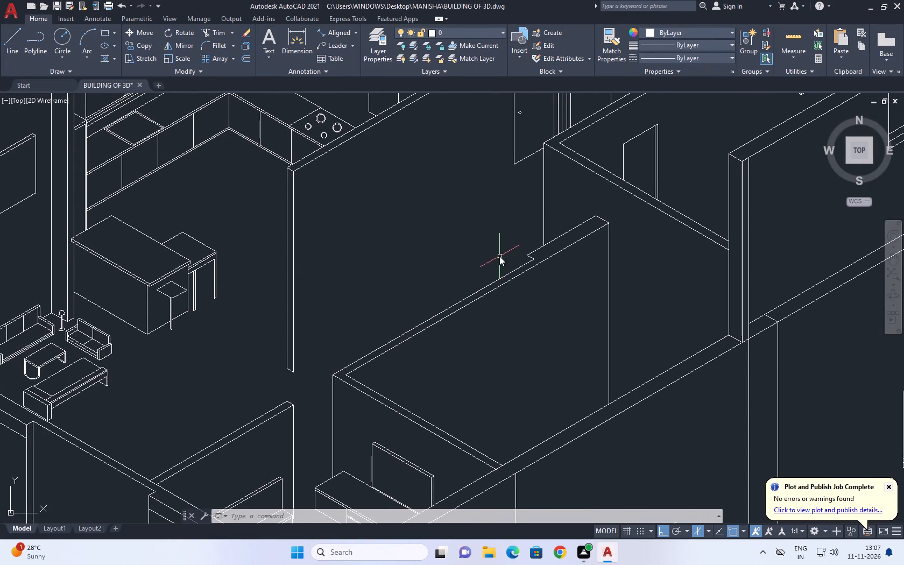
{"action": "key", "text": "space"}
{"action": "left_click", "coordinate": [543, 171]}
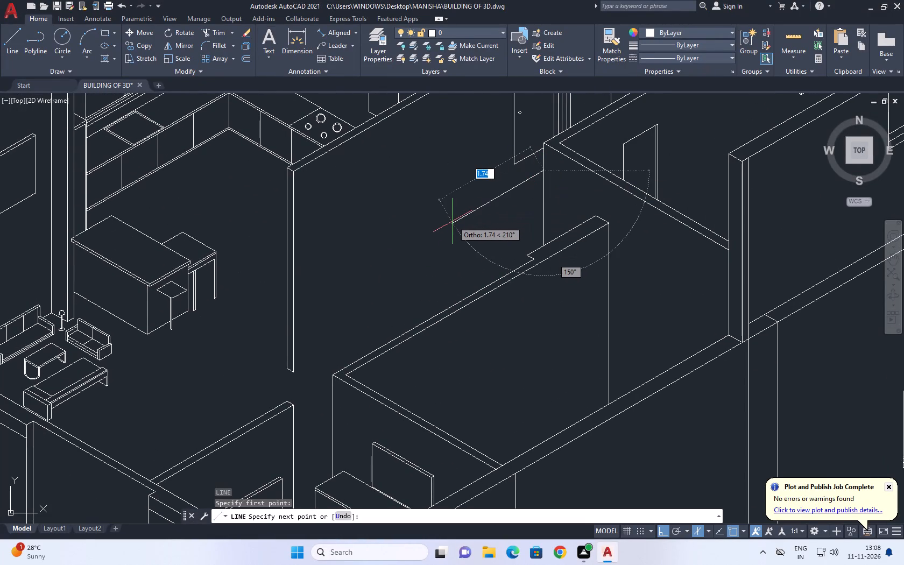
{"action": "scroll", "coordinate": [523, 191], "scroll_direction": "up", "scroll_amount": 1}
{"action": "left_click", "coordinate": [507, 185]}
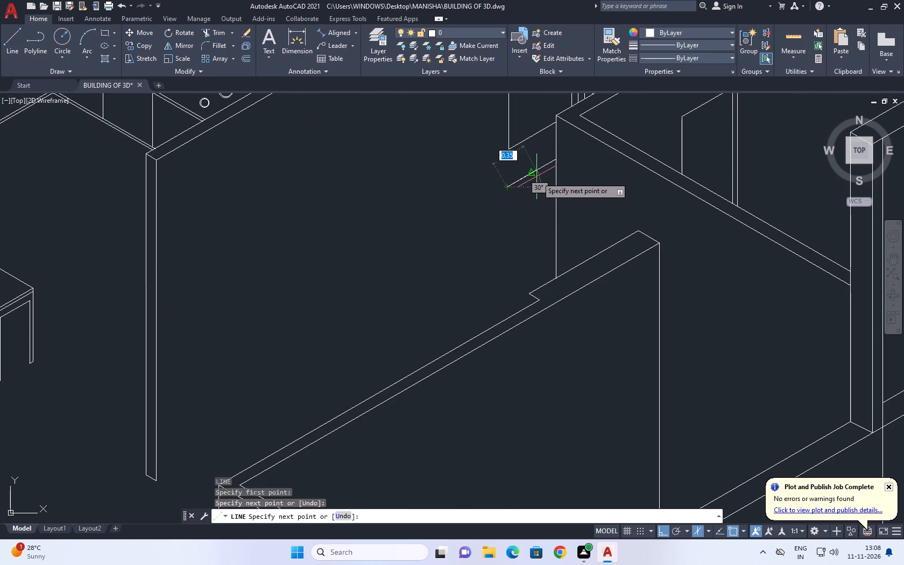
{"action": "key", "text": "space"}
Copy the short line a small distance back along the left isoplane to form the landing's parallel second edge.
{"action": "left_click", "coordinate": [532, 171]}
{"action": "middle_click_drag", "start_coordinate": [522, 181], "coordinate": [536, 209]}
{"action": "key", "text": "c"}
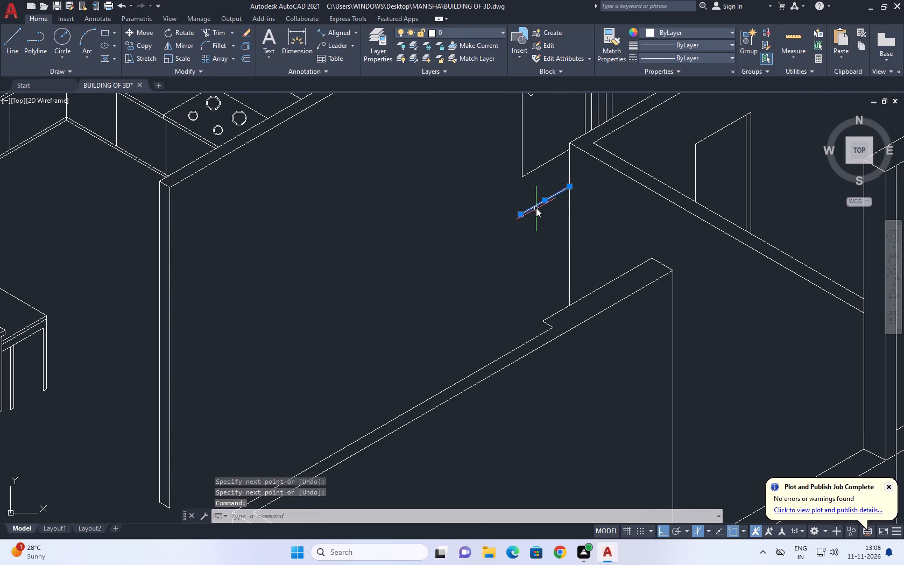
{"action": "key", "text": "o"}
{"action": "key", "text": "space"}
{"action": "scroll", "coordinate": [585, 176], "scroll_direction": "up", "scroll_amount": 2}
{"action": "left_click", "coordinate": [541, 203]}
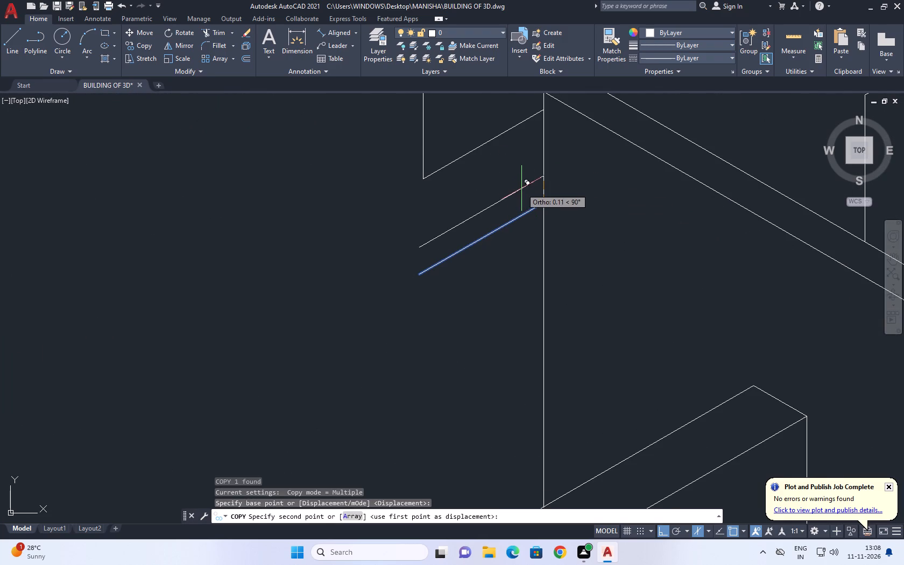
{"action": "key", "text": "F5"}
{"action": "left_click", "coordinate": [521, 192]}
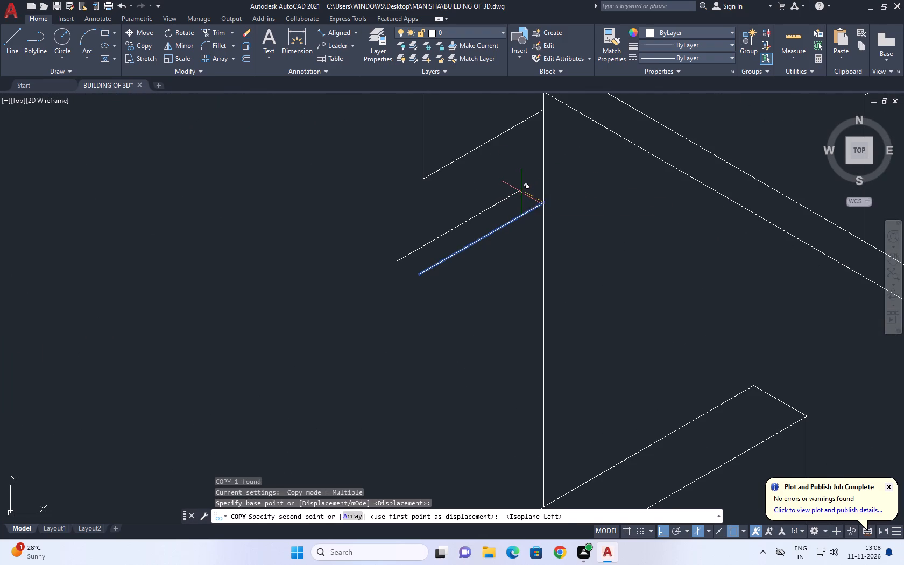
{"action": "key", "text": "space"}
Extend the copied line so it meets the vertical wall edge below the door.
{"action": "middle_click_drag", "start_coordinate": [491, 180], "coordinate": [504, 204]}
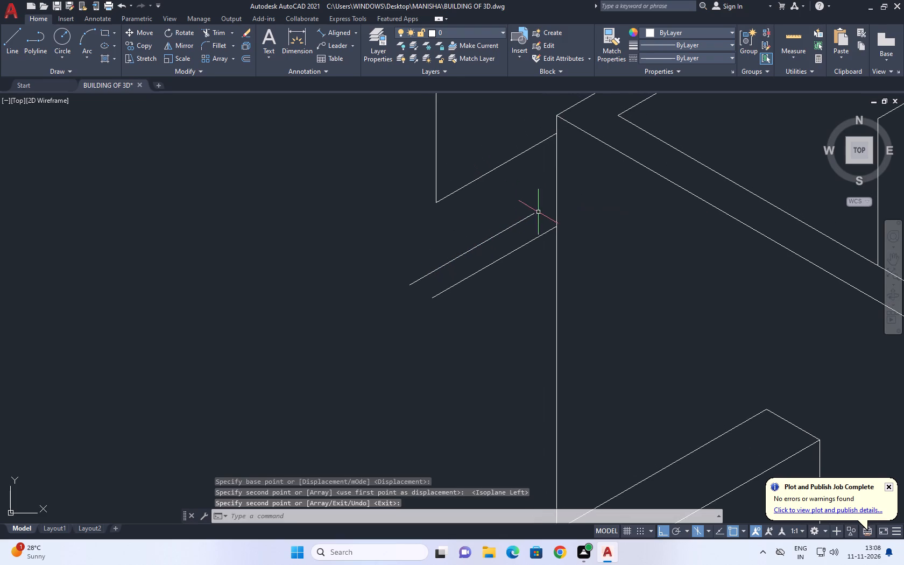
{"action": "left_click", "coordinate": [539, 218]}
{"action": "left_click", "coordinate": [520, 212]}
{"action": "middle_click_drag", "start_coordinate": [533, 221], "coordinate": [542, 285]}
{"action": "key", "text": "Escape"}
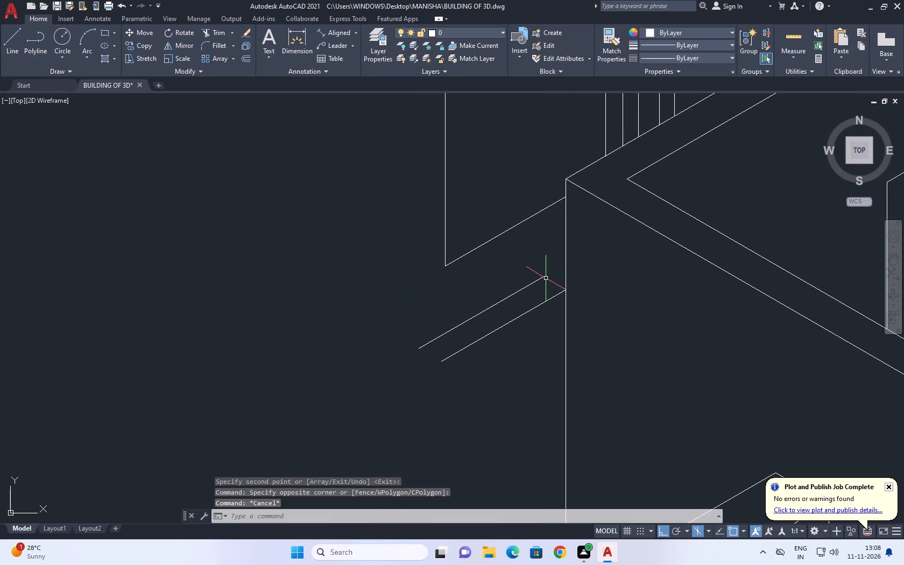
{"action": "key", "text": "e"}
{"action": "key", "text": "x"}
{"action": "key", "text": "space"}
{"action": "left_click_drag", "start_coordinate": [535, 274], "coordinate": [534, 288]}
{"action": "left_click", "coordinate": [533, 289]}
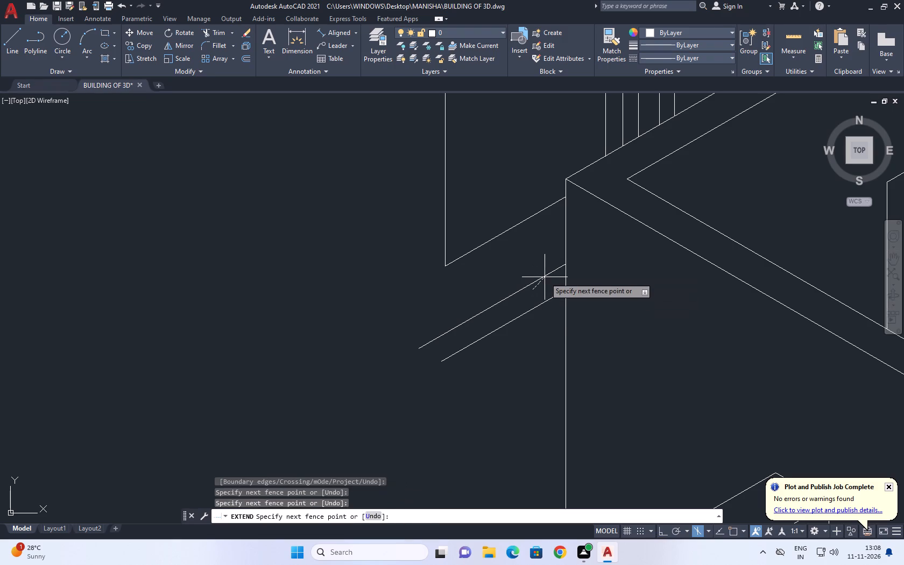
{"action": "left_click", "coordinate": [542, 281]}
{"action": "key", "text": "space"}
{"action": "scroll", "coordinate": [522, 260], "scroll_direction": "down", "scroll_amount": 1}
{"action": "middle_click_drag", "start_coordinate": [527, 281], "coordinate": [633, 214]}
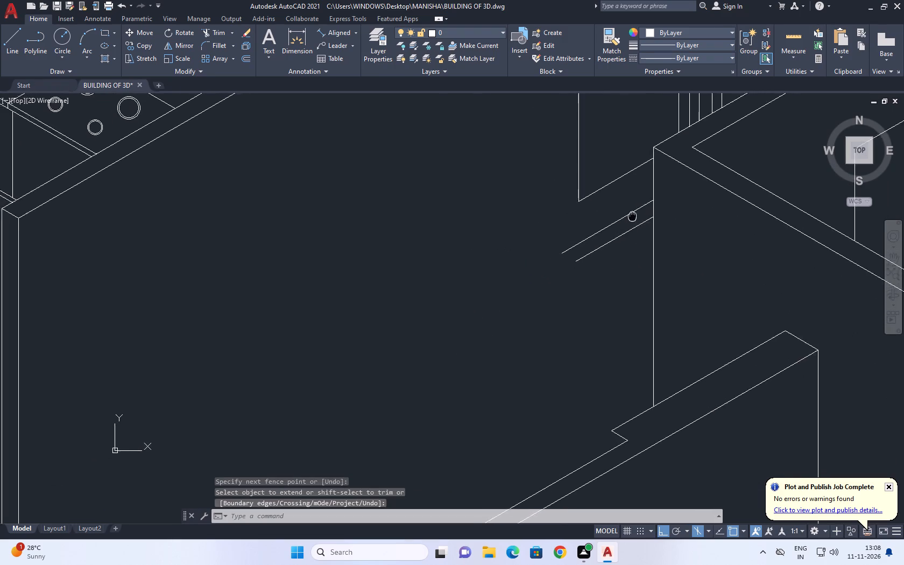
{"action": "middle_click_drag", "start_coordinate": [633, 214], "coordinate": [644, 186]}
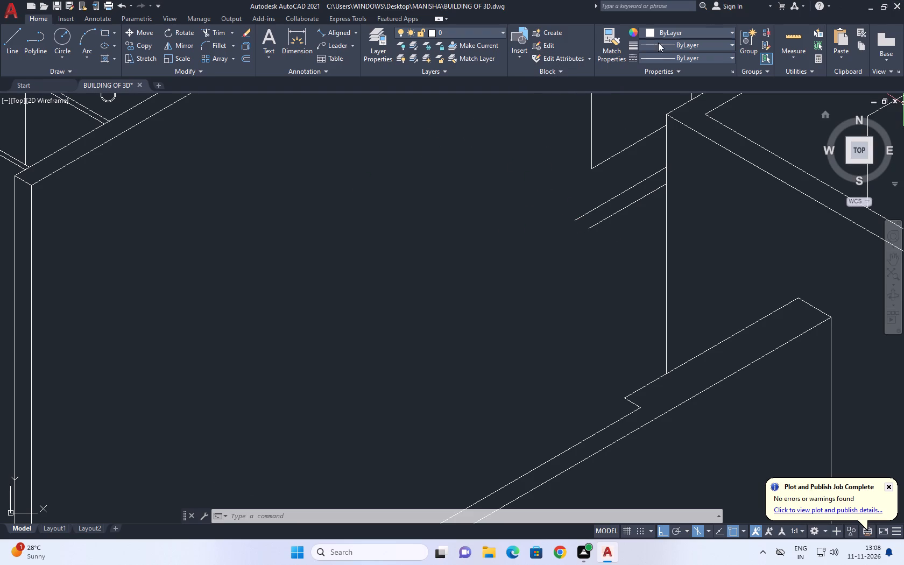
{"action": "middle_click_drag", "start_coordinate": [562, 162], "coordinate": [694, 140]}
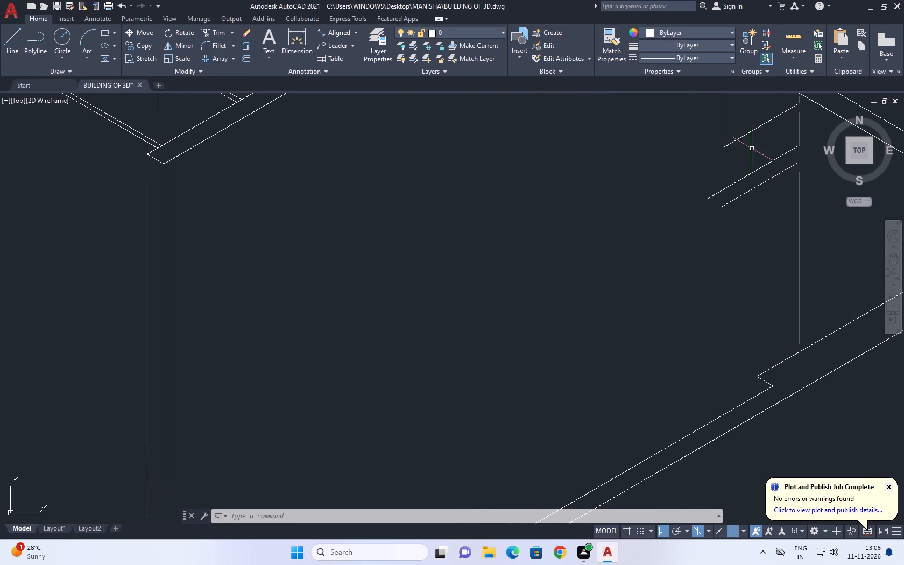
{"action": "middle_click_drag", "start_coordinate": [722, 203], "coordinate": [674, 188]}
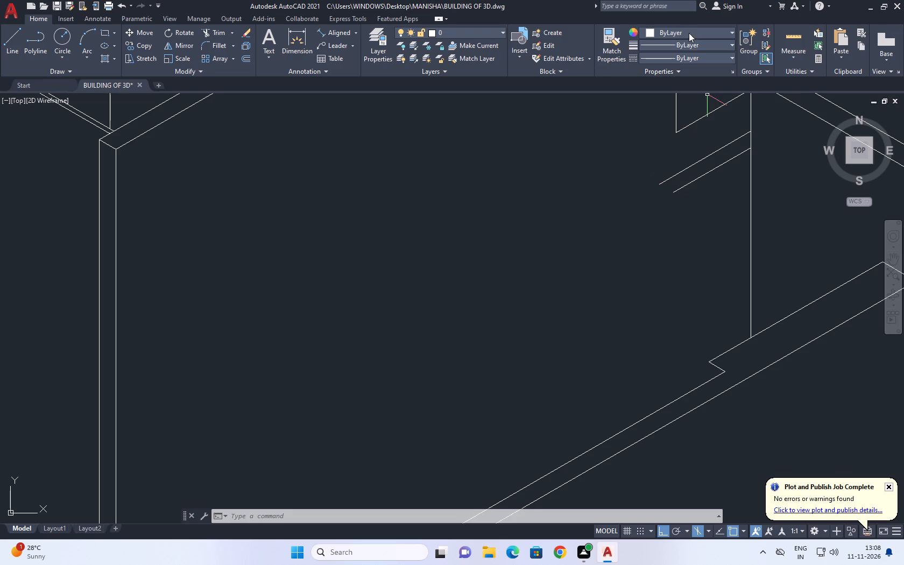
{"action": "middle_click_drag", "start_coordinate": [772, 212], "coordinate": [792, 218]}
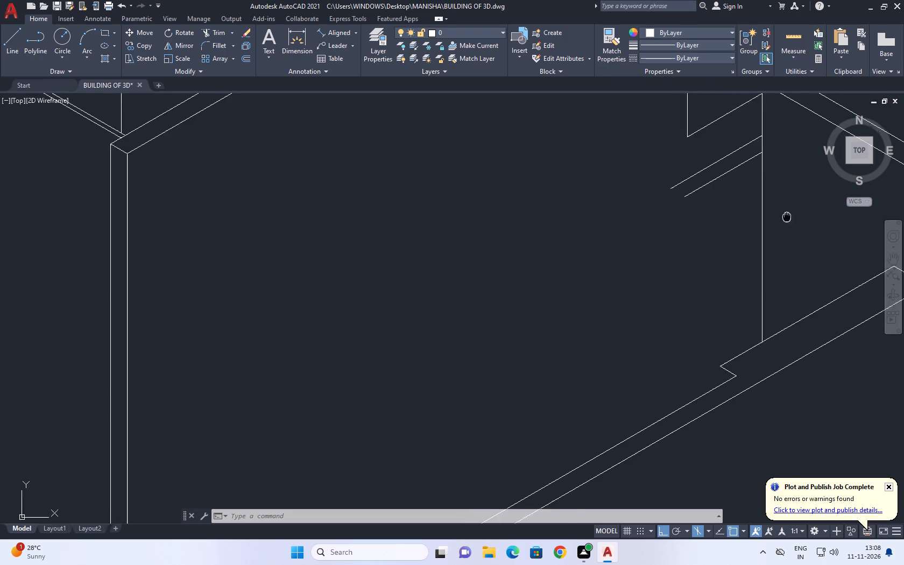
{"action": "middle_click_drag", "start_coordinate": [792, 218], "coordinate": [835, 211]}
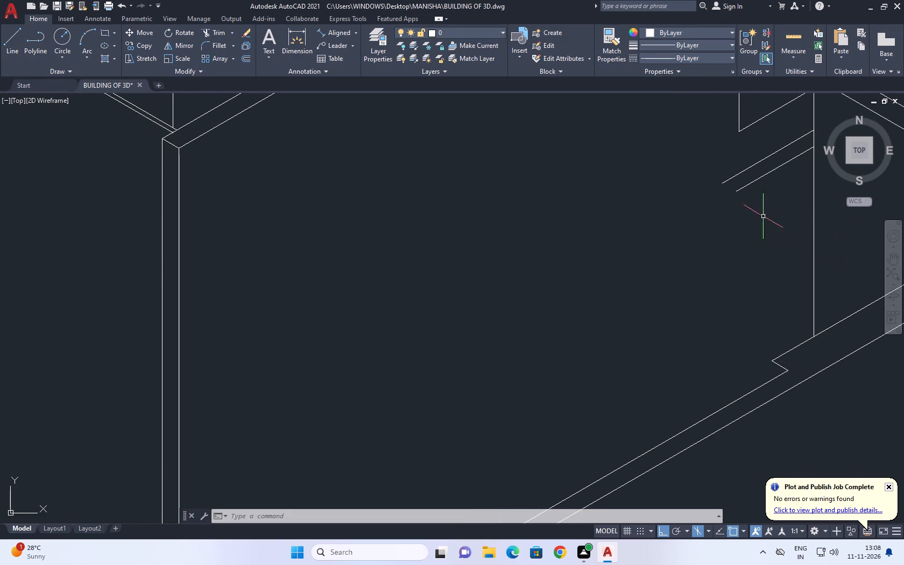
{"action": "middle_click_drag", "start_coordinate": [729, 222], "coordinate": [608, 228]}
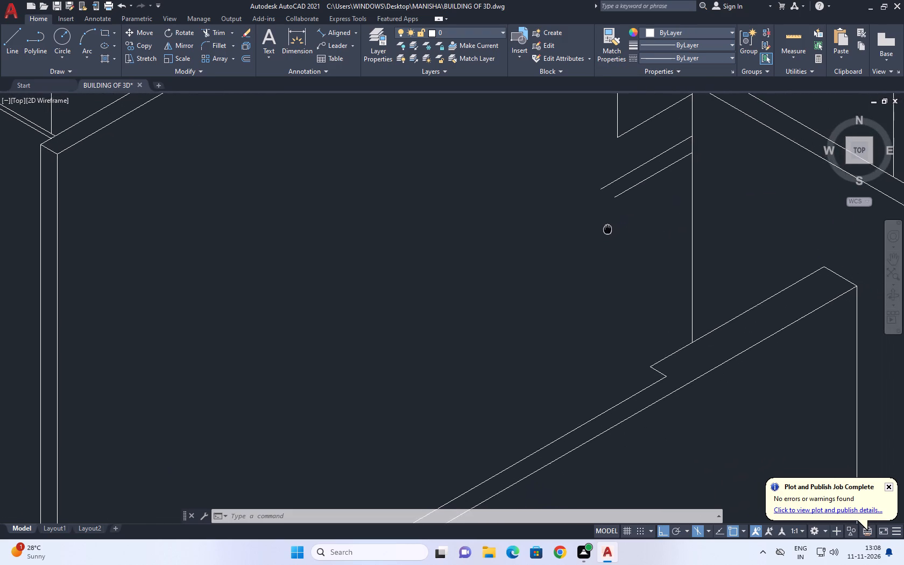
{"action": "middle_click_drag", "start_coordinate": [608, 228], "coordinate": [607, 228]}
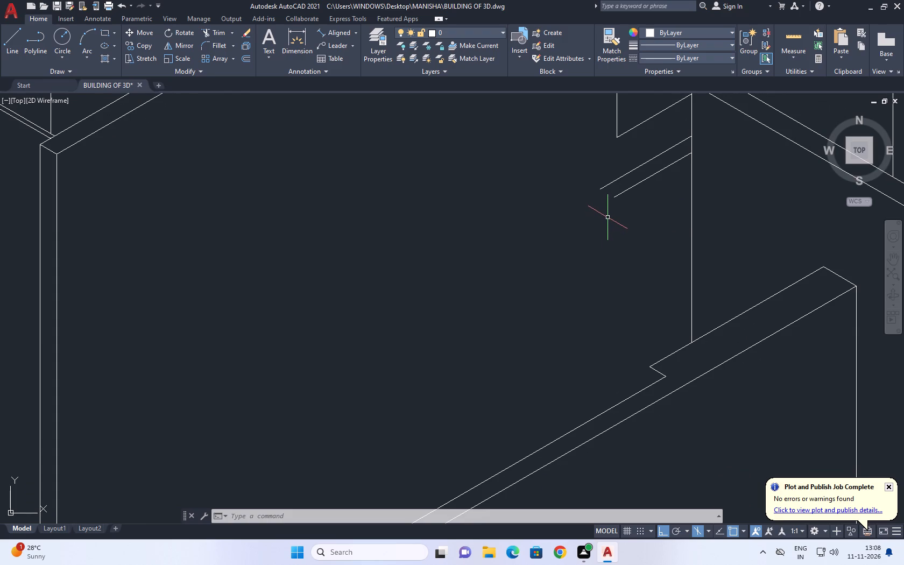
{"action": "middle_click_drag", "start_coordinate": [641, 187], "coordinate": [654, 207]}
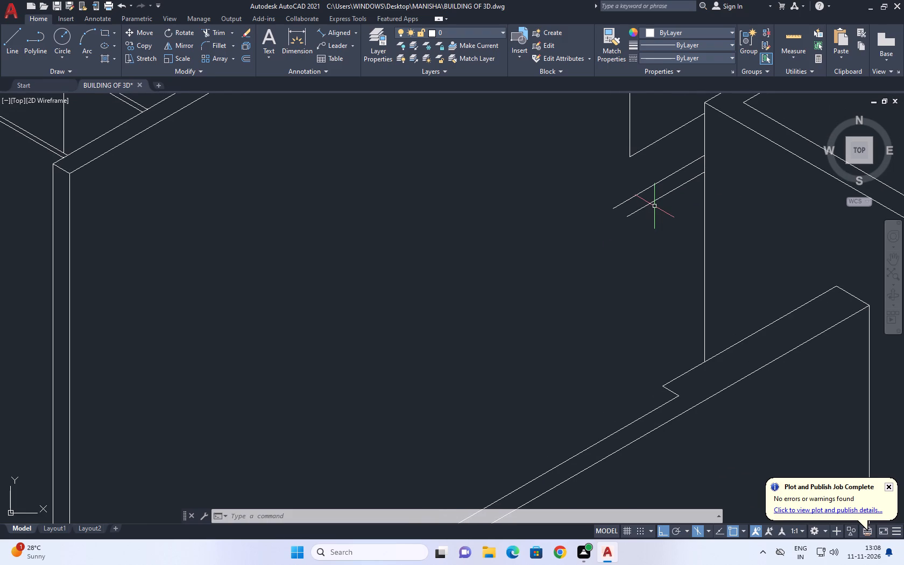
Draw a cross line between the two parallel landing lines near their free ends.
{"action": "key", "text": "semicolon"}
{"action": "key", "text": "space"}
{"action": "scroll", "coordinate": [619, 189], "scroll_direction": "up", "scroll_amount": 1}
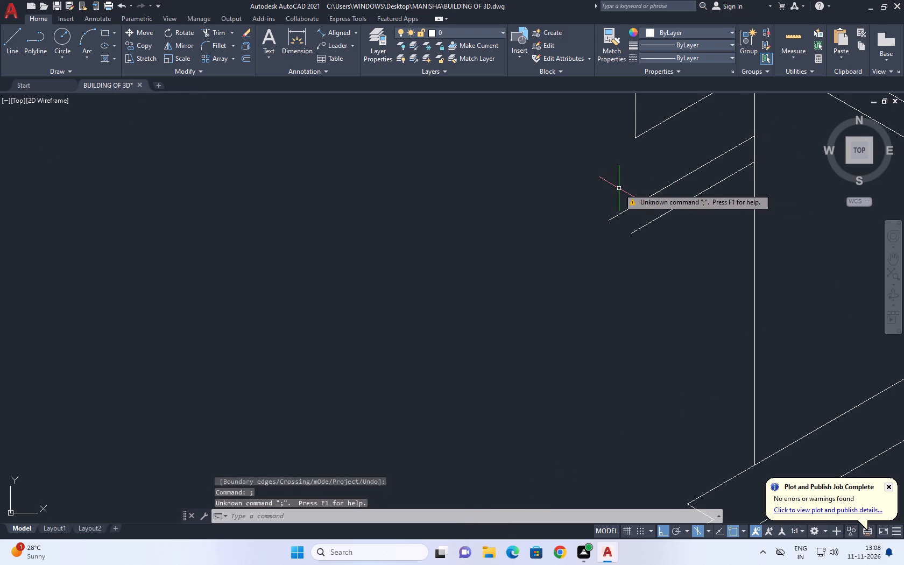
{"action": "key", "text": "Escape"}
{"action": "type", "text": "L"}
{"action": "key", "text": "space"}
{"action": "left_click", "coordinate": [635, 202]}
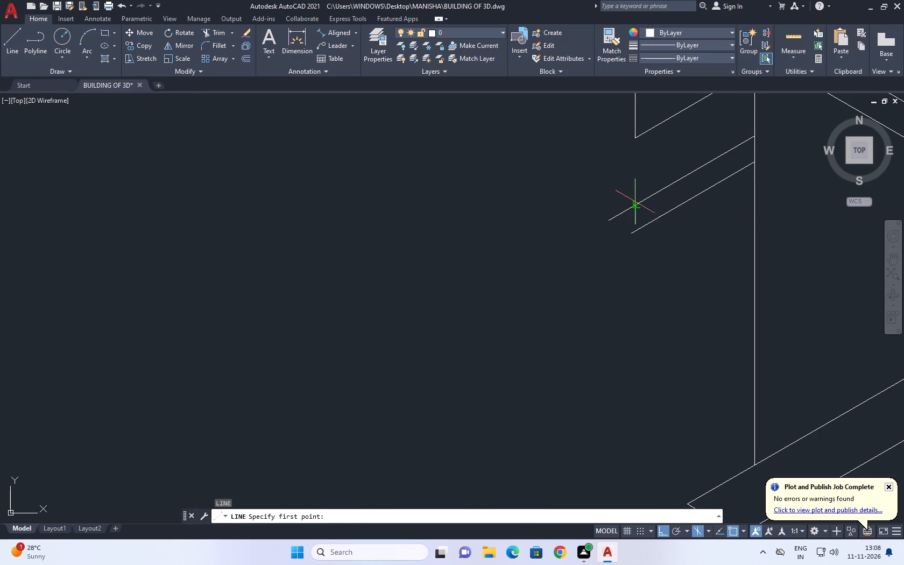
{"action": "left_click", "coordinate": [662, 232]}
{"action": "key", "text": "space"}
Trim both landing lines beyond the cross line and the cross line's own overhang.
{"action": "type", "text": "TR"}
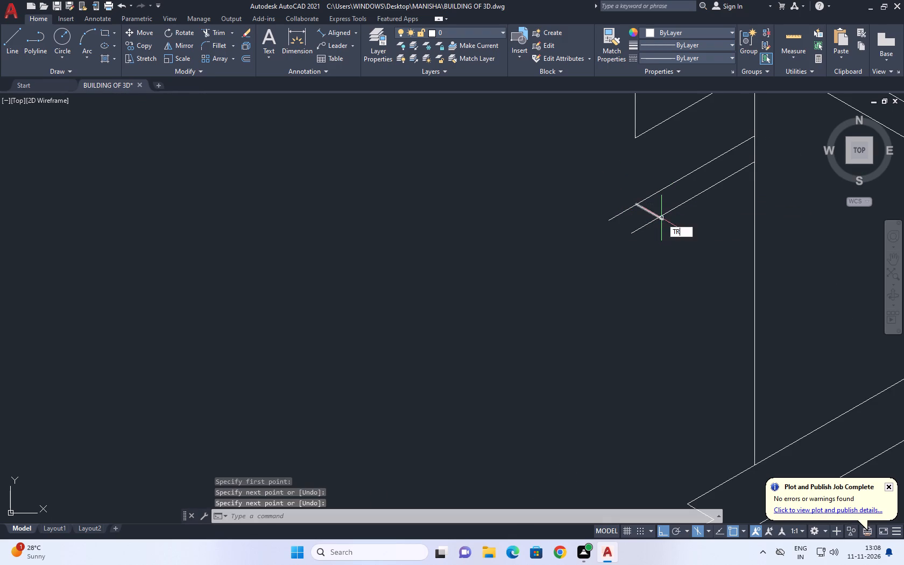
{"action": "key", "text": "space"}
{"action": "left_click", "coordinate": [596, 190]}
{"action": "left_click", "coordinate": [655, 243]}
{"action": "scroll", "coordinate": [658, 230], "scroll_direction": "up", "scroll_amount": 3}
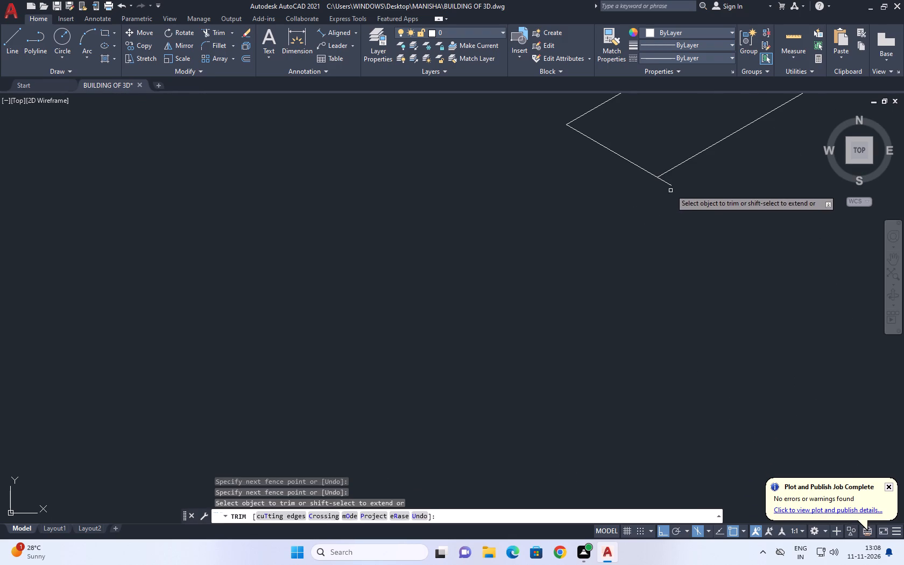
{"action": "left_click", "coordinate": [671, 186]}
{"action": "key", "text": "space"}
{"action": "scroll", "coordinate": [597, 207], "scroll_direction": "down", "scroll_amount": 5}
With Ortho off, draw a sloping stair line from the landing's lower front corner down to the long partition's top edge.
{"action": "middle_click_drag", "start_coordinate": [642, 234], "coordinate": [660, 228]}
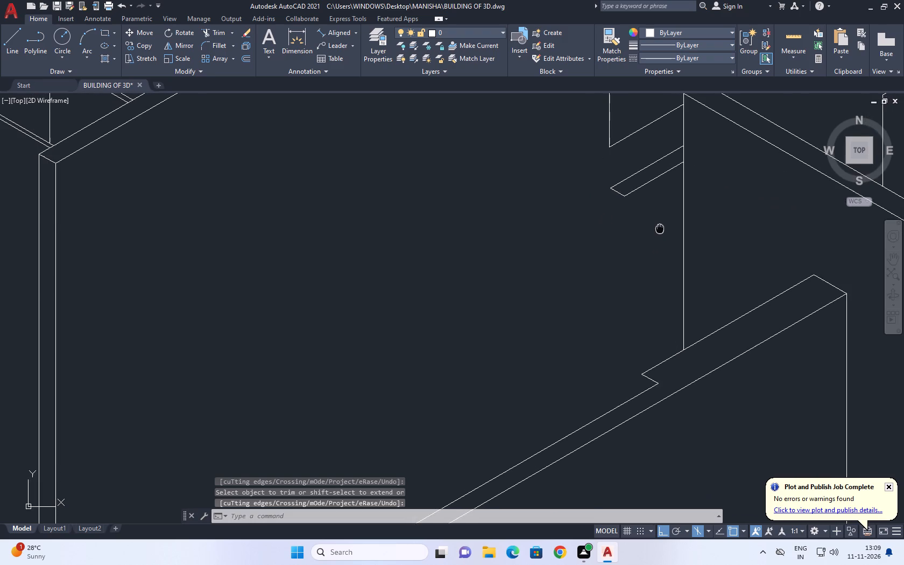
{"action": "middle_click_drag", "start_coordinate": [660, 228], "coordinate": [662, 225]}
{"action": "key", "text": "l"}
{"action": "key", "text": "space"}
{"action": "left_click", "coordinate": [626, 195]}
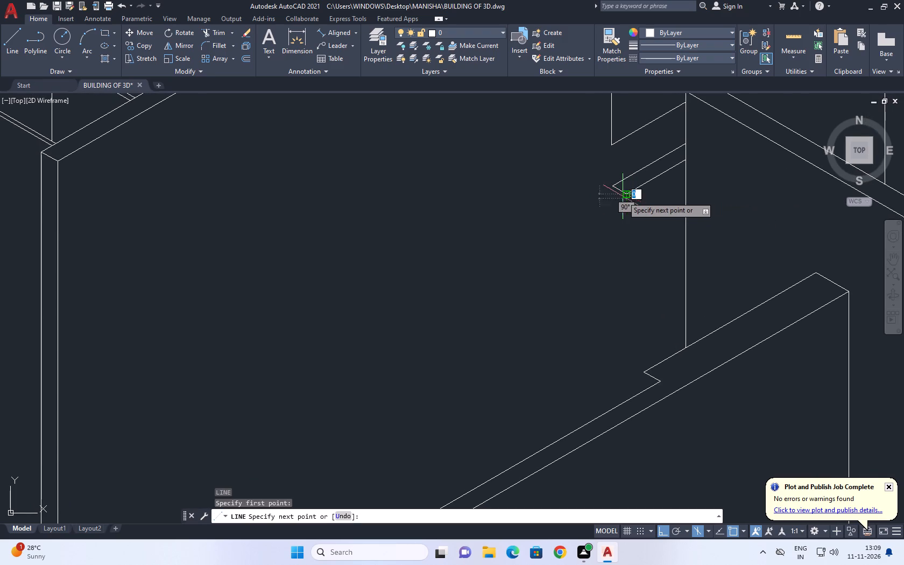
{"action": "scroll", "coordinate": [623, 196], "scroll_direction": "down", "scroll_amount": 1}
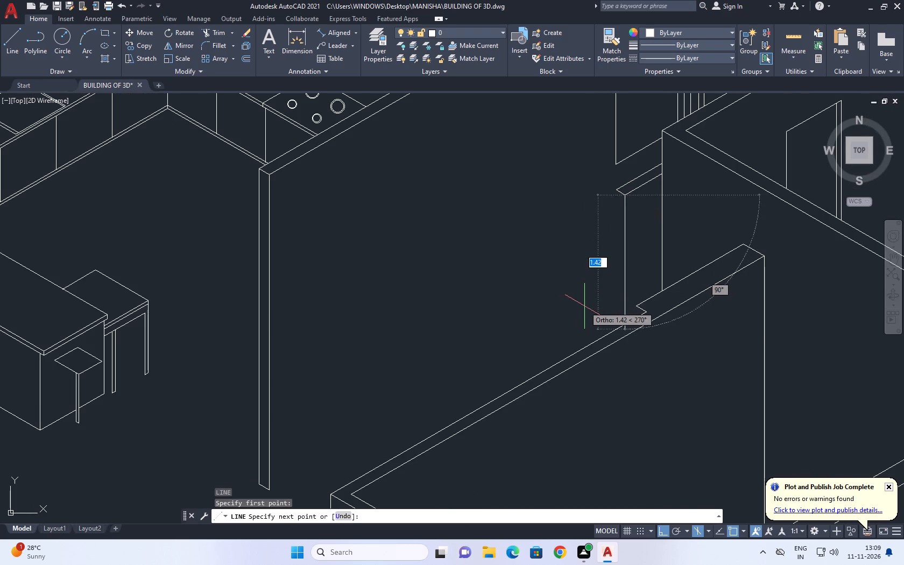
{"action": "key", "text": "F8"}
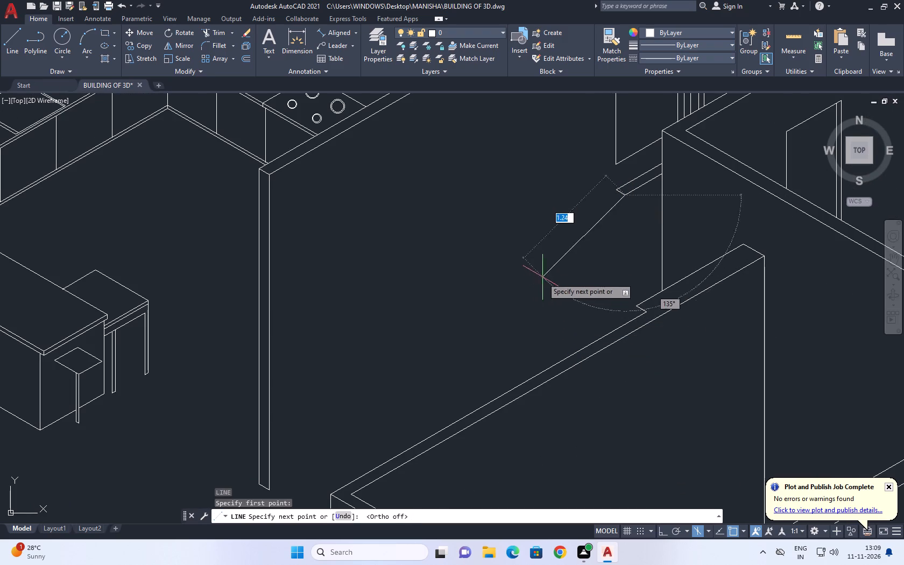
{"action": "scroll", "coordinate": [539, 226], "scroll_direction": "down", "scroll_amount": 1}
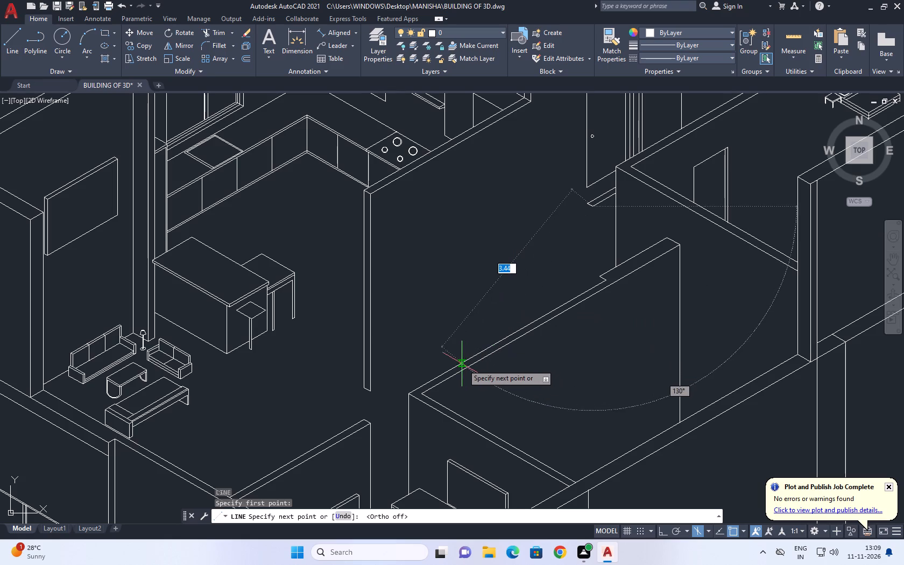
{"action": "left_click", "coordinate": [458, 364]}
{"action": "key", "text": "space"}
Copy the sloping stair line 1.1 back toward the kitchen partition, matching the stair width given in the drawing notes.
{"action": "scroll", "coordinate": [479, 309], "scroll_direction": "down", "scroll_amount": 3}
{"action": "middle_click_drag", "start_coordinate": [265, 326], "coordinate": [499, 295]}
{"action": "scroll", "coordinate": [525, 292], "scroll_direction": "down", "scroll_amount": 2}
{"action": "scroll", "coordinate": [457, 312], "scroll_direction": "down", "scroll_amount": 2}
{"action": "middle_click_drag", "start_coordinate": [91, 271], "coordinate": [302, 262]}
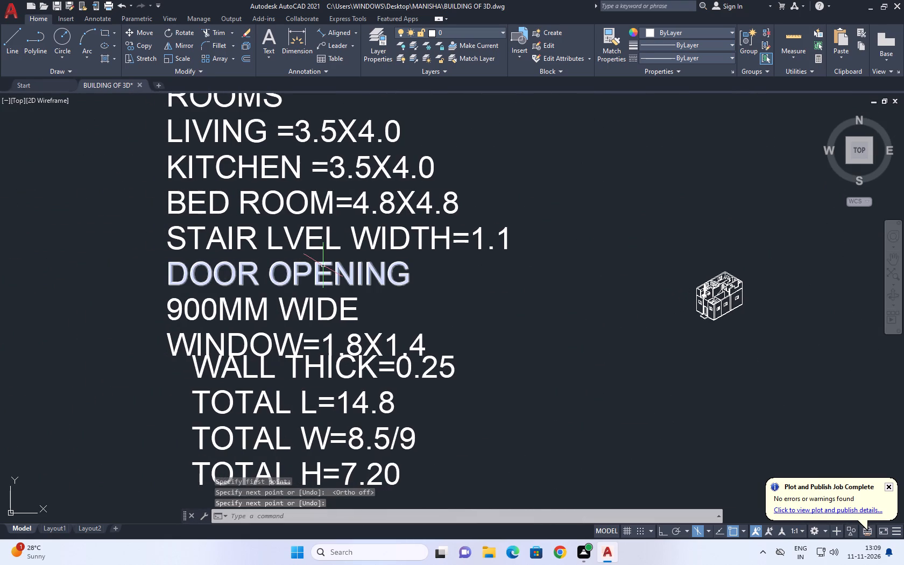
{"action": "scroll", "coordinate": [397, 288], "scroll_direction": "down", "scroll_amount": 2}
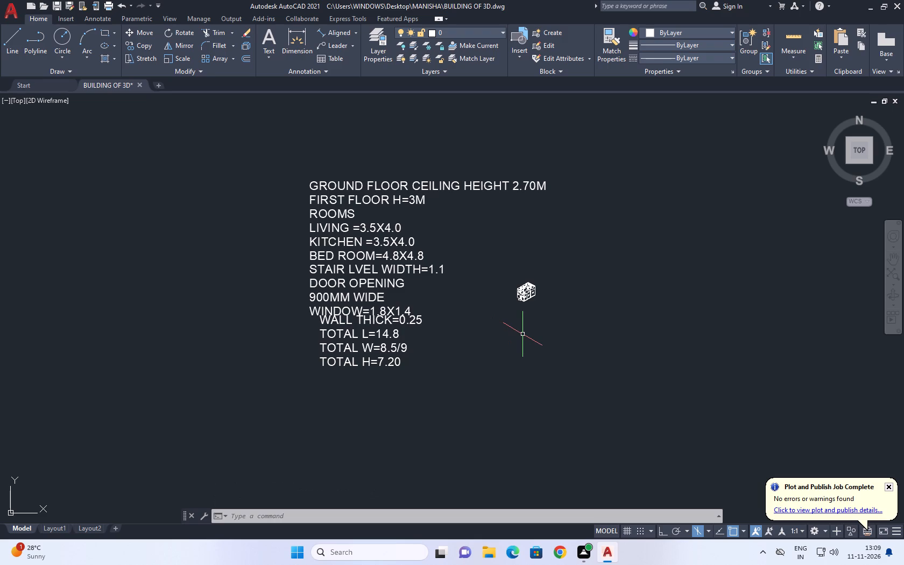
{"action": "scroll", "coordinate": [488, 291], "scroll_direction": "up", "scroll_amount": 2}
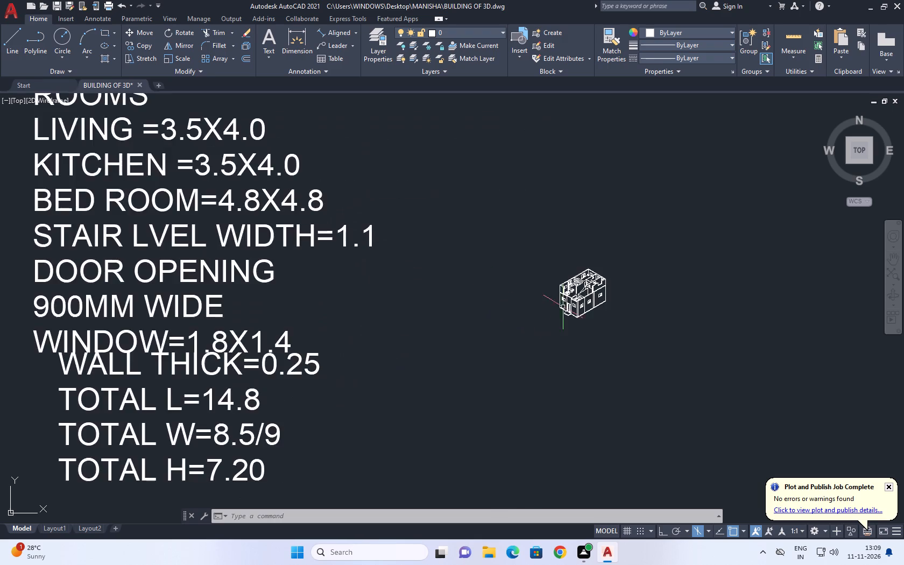
{"action": "scroll", "coordinate": [573, 303], "scroll_direction": "up", "scroll_amount": 8}
{"action": "left_click", "coordinate": [633, 308]}
{"action": "left_click_drag", "start_coordinate": [585, 287], "coordinate": [574, 284]}
{"action": "middle_click_drag", "start_coordinate": [583, 291], "coordinate": [589, 308]}
{"action": "type", "text": "CO"}
{"action": "key", "text": "space"}
{"action": "left_click", "coordinate": [595, 326]}
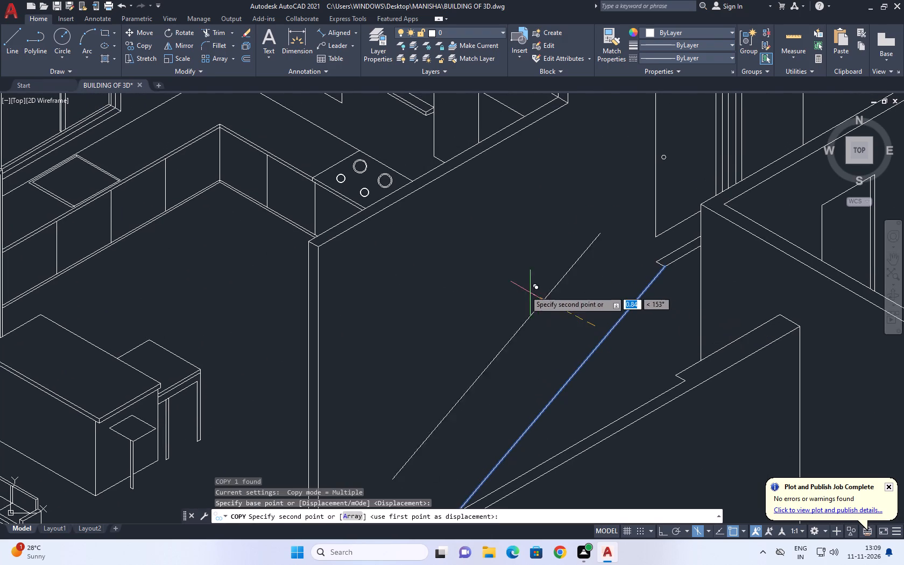
{"action": "type", "text": "1.1"}
{"action": "key", "text": "Return"}
{"action": "key", "text": "Escape"}
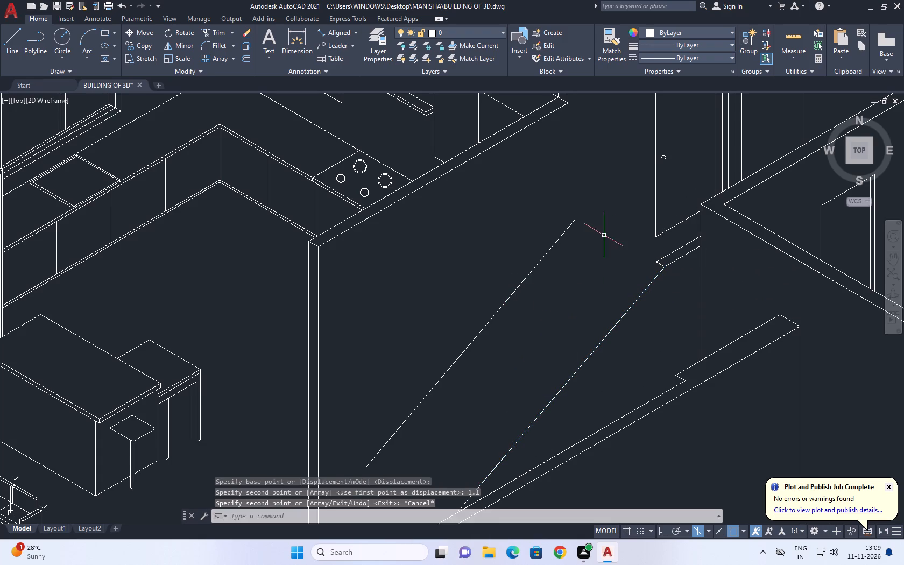
Fillet the copied stair line's upper end with the landing's short end line at radius 0 to close the corner.
{"action": "middle_click_drag", "start_coordinate": [582, 222], "coordinate": [592, 236]}
{"action": "key", "text": "f"}
{"action": "key", "text": "space"}
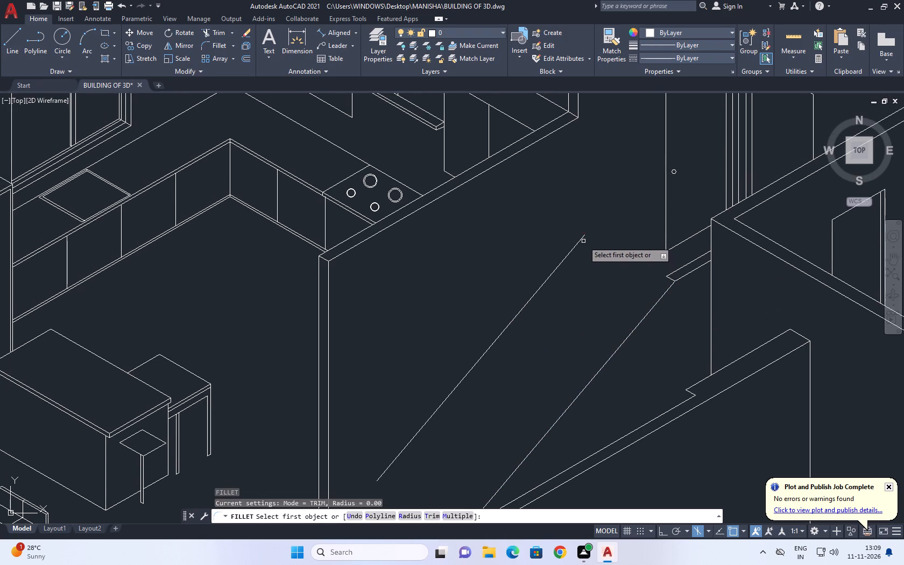
{"action": "left_click", "coordinate": [582, 240]}
{"action": "left_click", "coordinate": [668, 278]}
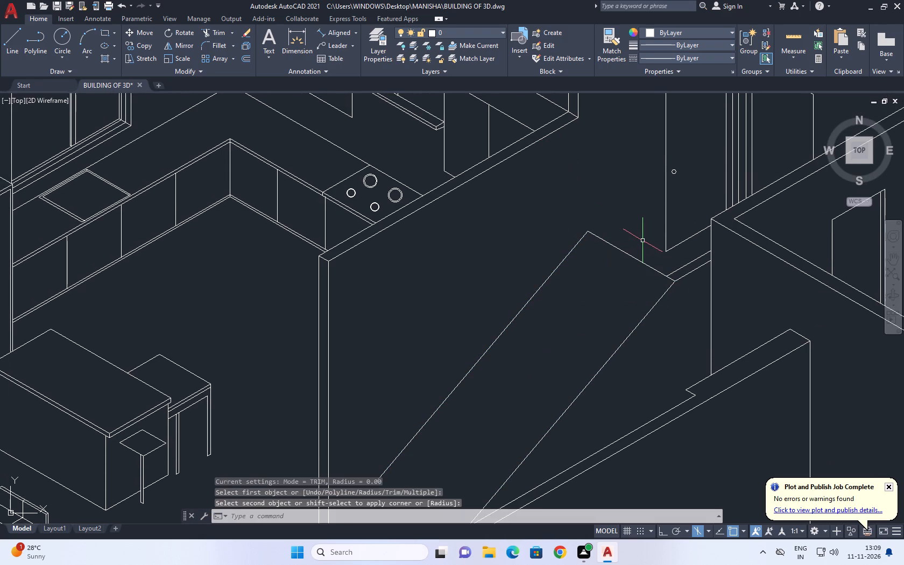
Move the short line joining the two sloping stair lines' upper ends about 0.68 down the stair slope.
{"action": "middle_click_drag", "start_coordinate": [642, 241], "coordinate": [633, 243]}
{"action": "left_click", "coordinate": [640, 263]}
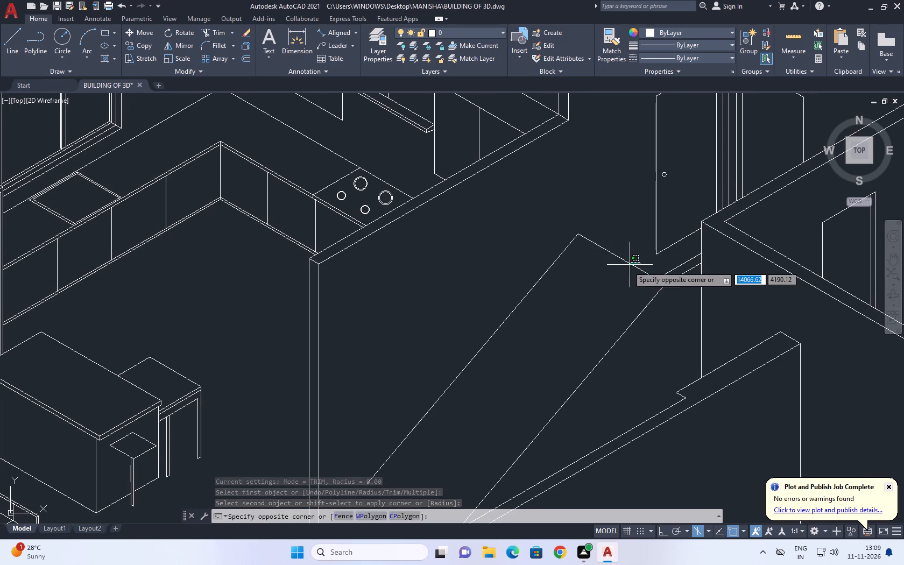
{"action": "left_click", "coordinate": [627, 266]}
{"action": "middle_click_drag", "start_coordinate": [628, 262], "coordinate": [635, 231]}
{"action": "type", "text": "M"}
{"action": "key", "text": "space"}
{"action": "left_click", "coordinate": [647, 250]}
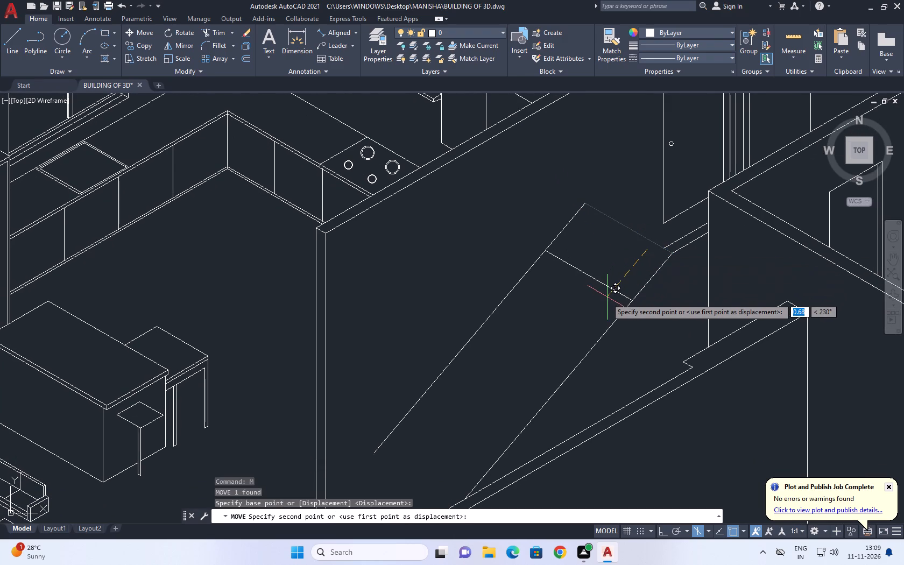
{"action": "left_click", "coordinate": [605, 296]}
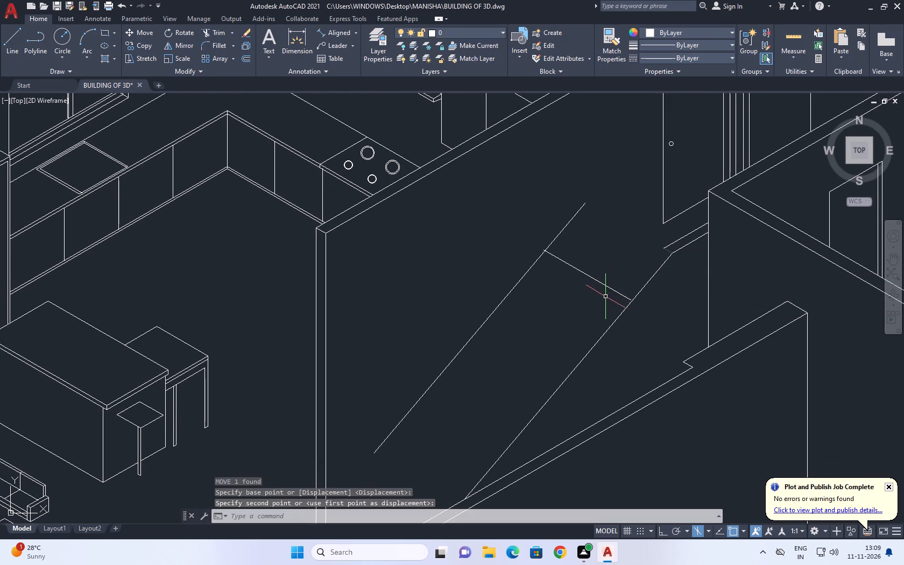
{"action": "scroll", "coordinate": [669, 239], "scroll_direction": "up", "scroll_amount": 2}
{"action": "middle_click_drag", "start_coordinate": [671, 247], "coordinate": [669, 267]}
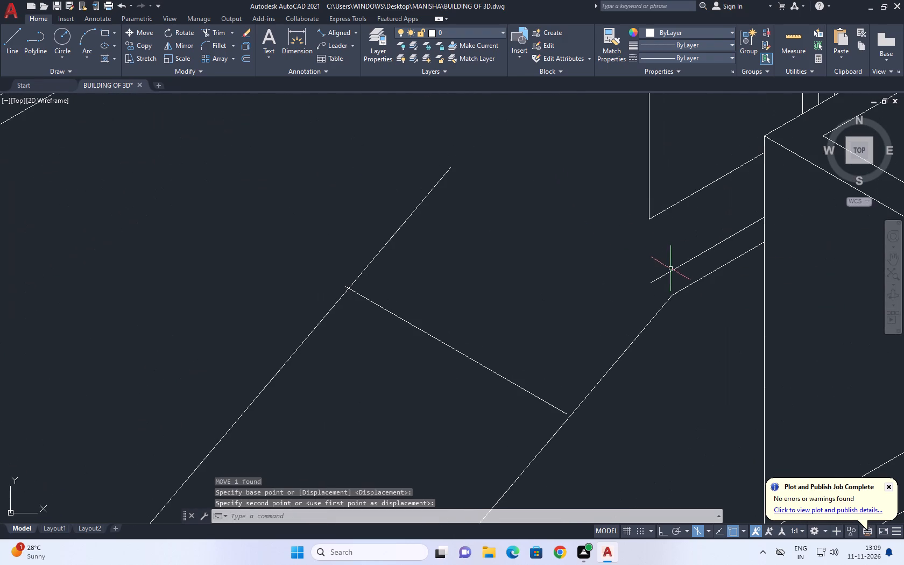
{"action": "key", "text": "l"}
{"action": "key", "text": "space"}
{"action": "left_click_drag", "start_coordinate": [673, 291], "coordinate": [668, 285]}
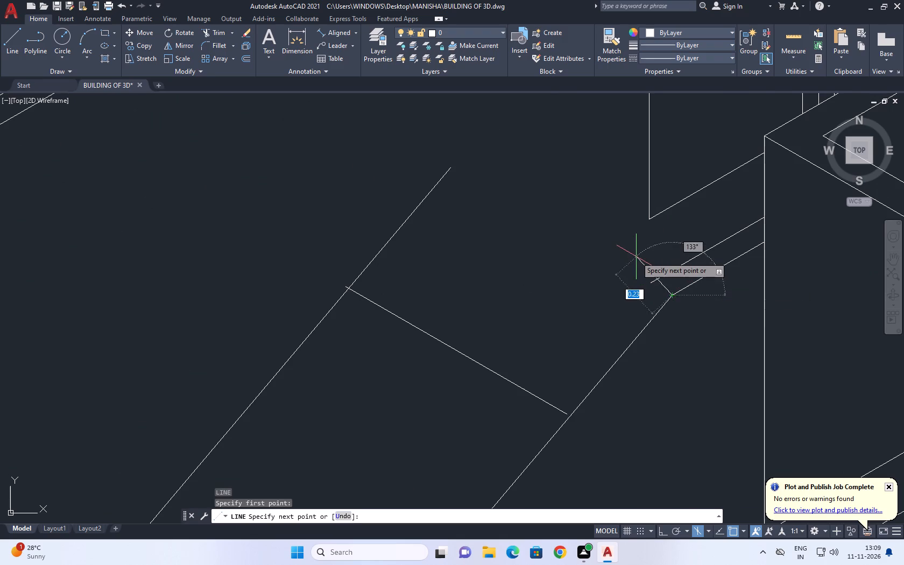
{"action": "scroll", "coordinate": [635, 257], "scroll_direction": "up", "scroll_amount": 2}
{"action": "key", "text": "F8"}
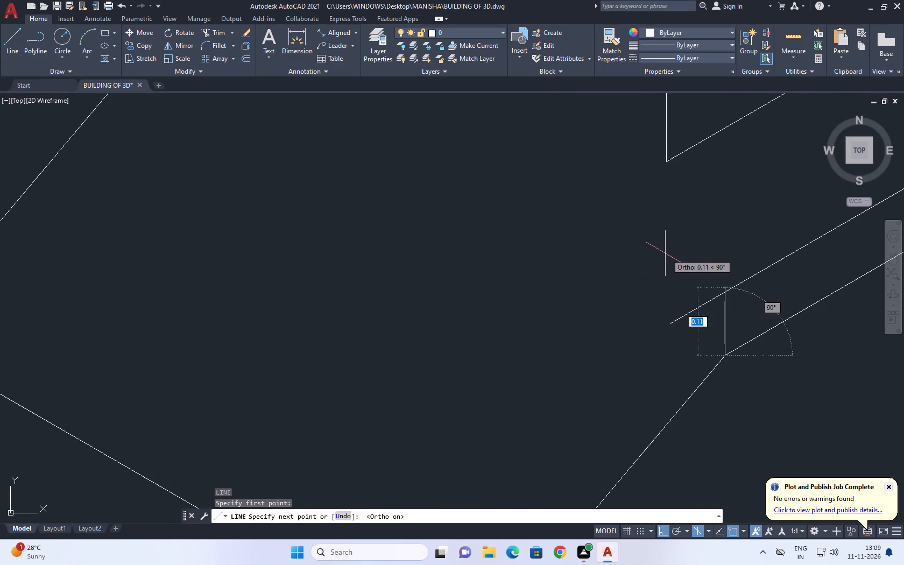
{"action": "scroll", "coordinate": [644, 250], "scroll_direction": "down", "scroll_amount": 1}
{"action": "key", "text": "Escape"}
With Ortho on, draw a short cross line from the lower landing line past the upper one, near their free ends.
{"action": "key", "text": "space"}
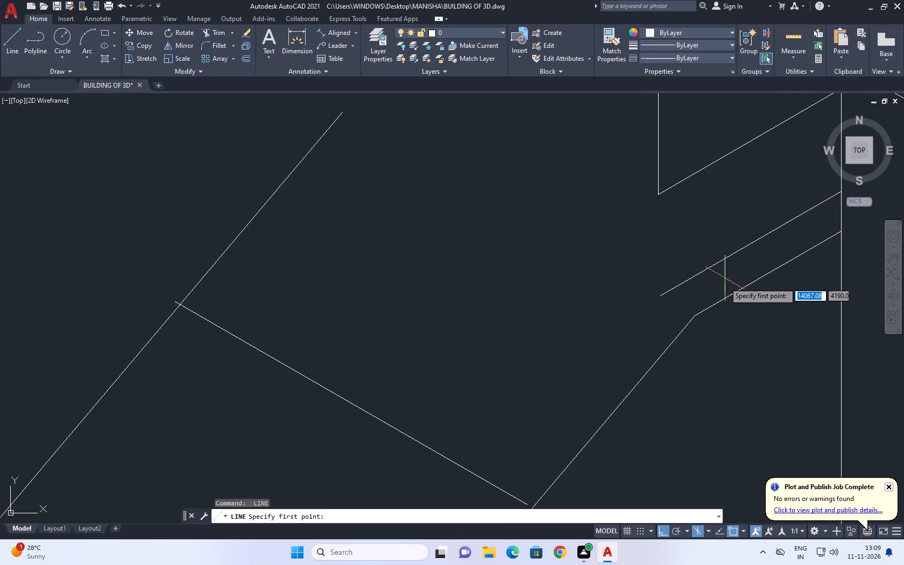
{"action": "left_click", "coordinate": [732, 294]}
{"action": "left_click", "coordinate": [660, 244]}
{"action": "key", "text": "space"}
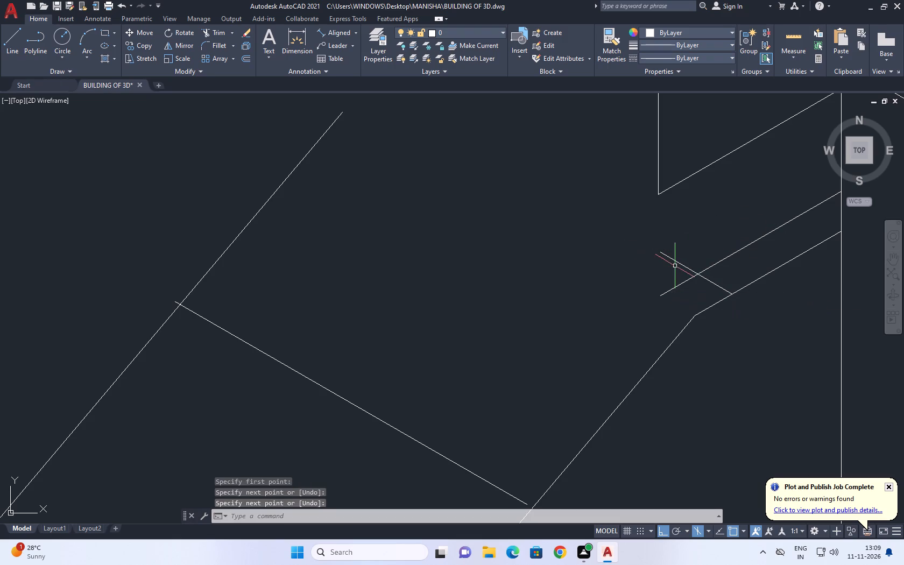
Trim the upper landing line beyond the new cross line and remove the cross line's overhang.
{"action": "key", "text": "t"}
{"action": "key", "text": "r"}
{"action": "key", "text": "space"}
{"action": "left_click", "coordinate": [686, 288]}
{"action": "left_click", "coordinate": [680, 252]}
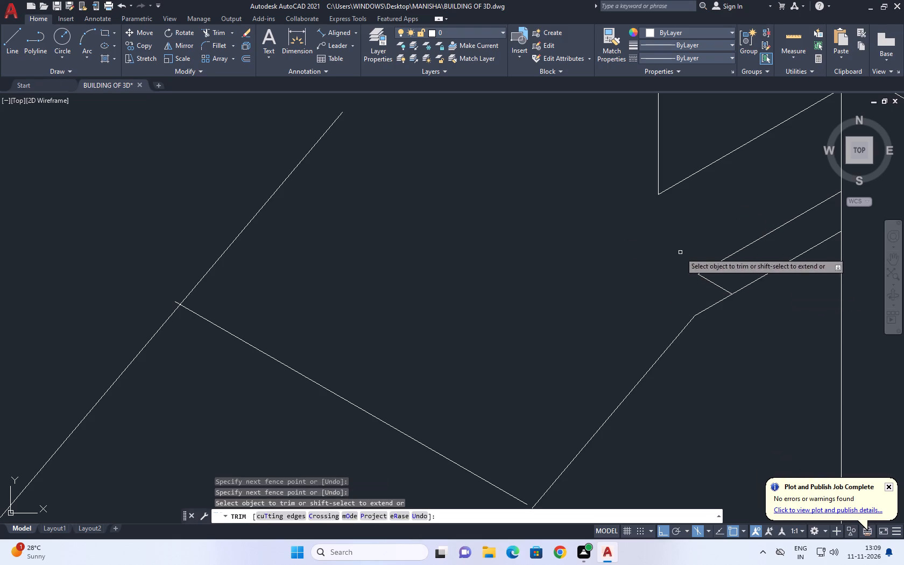
{"action": "key", "text": "space"}
Stretch the front sloping line's upper end and the lower landing line's free end to the cross line's lower endpoint.
{"action": "left_click", "coordinate": [691, 319]}
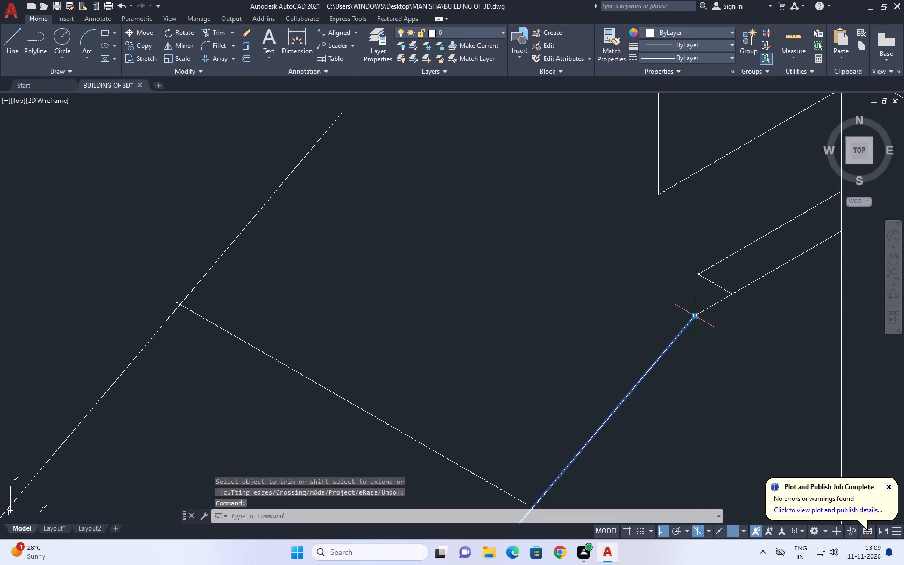
{"action": "left_click", "coordinate": [694, 317]}
{"action": "left_click_drag", "start_coordinate": [732, 294], "coordinate": [733, 300]}
{"action": "key", "text": "Escape"}
{"action": "left_click", "coordinate": [715, 305]}
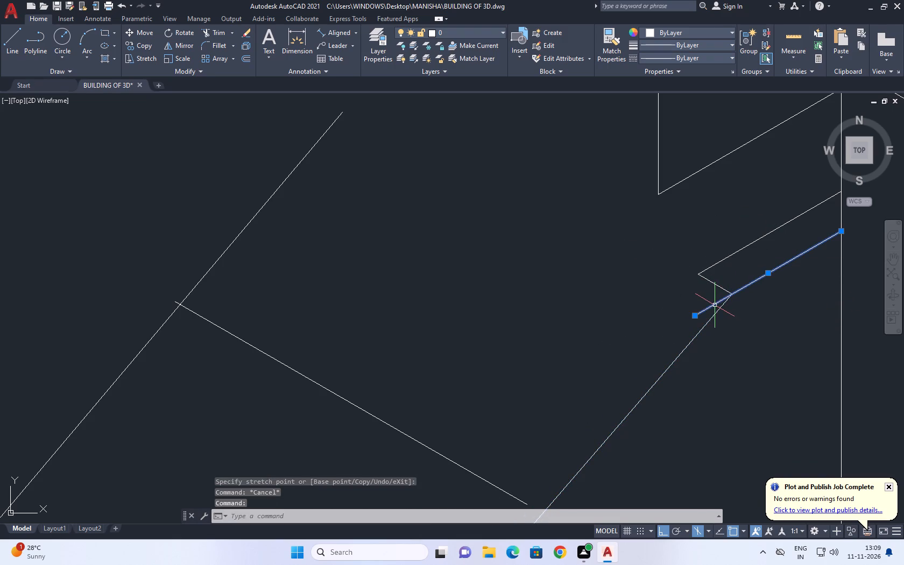
{"action": "left_click", "coordinate": [694, 313]}
{"action": "left_click", "coordinate": [728, 291]}
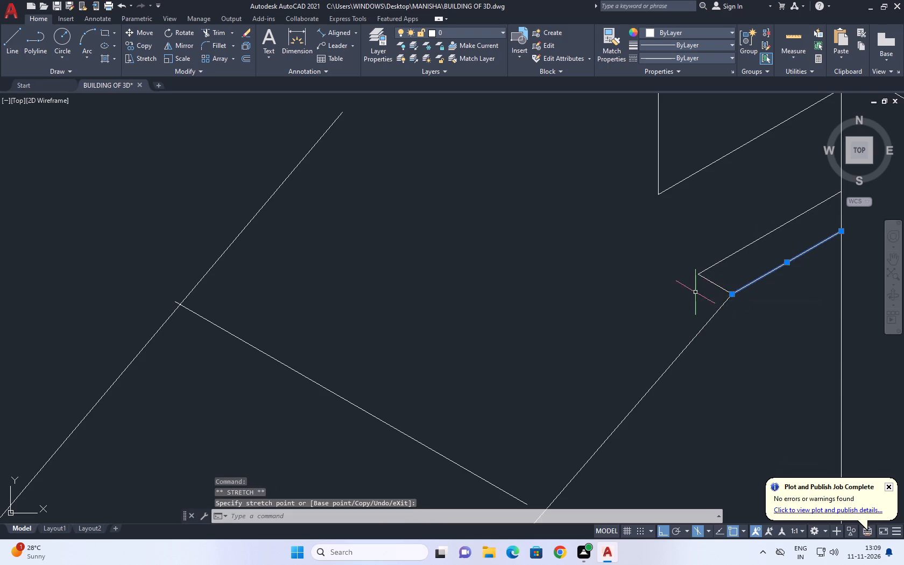
{"action": "key", "text": "Escape"}
Extend the moved line between the sloping stair lines so that it reaches the front sloping line.
{"action": "scroll", "coordinate": [552, 248], "scroll_direction": "down", "scroll_amount": 3}
{"action": "middle_click_drag", "start_coordinate": [560, 286], "coordinate": [570, 281]}
{"action": "scroll", "coordinate": [547, 295], "scroll_direction": "up", "scroll_amount": 1}
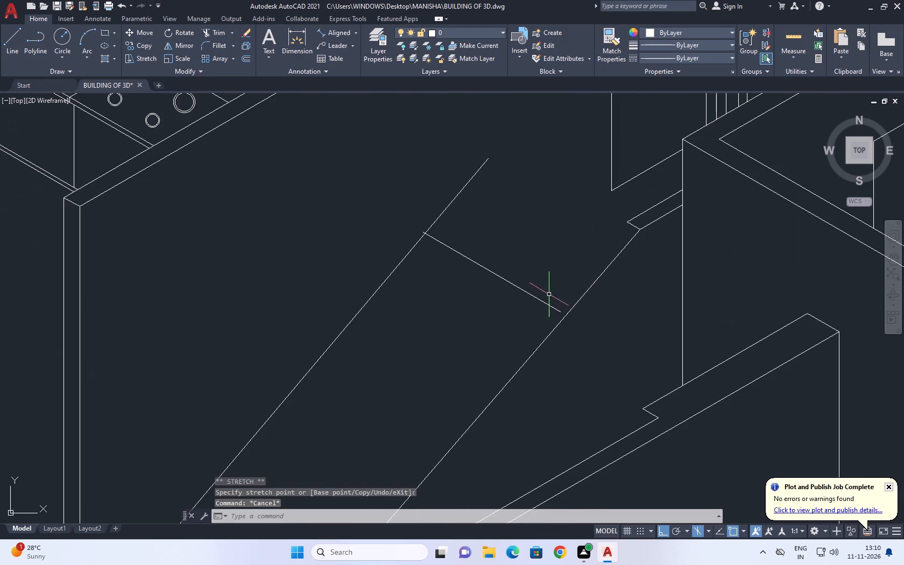
{"action": "key", "text": "e"}
{"action": "key", "text": "x"}
{"action": "key", "text": "space"}
{"action": "left_click", "coordinate": [553, 280]}
{"action": "left_click", "coordinate": [528, 308]}
{"action": "key", "text": "Escape"}
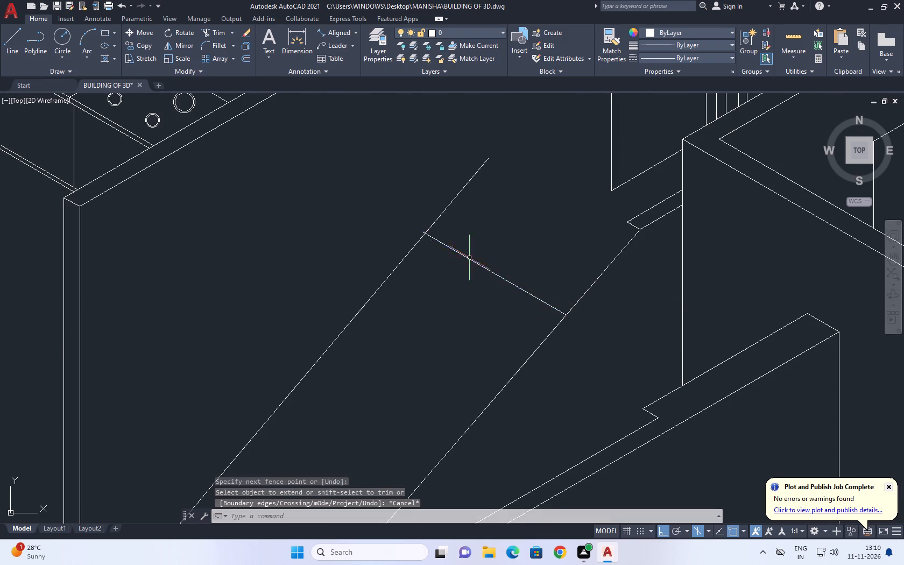
Trim the moved line's overhang beyond the rear sloping stair line.
{"action": "scroll", "coordinate": [406, 238], "scroll_direction": "up", "scroll_amount": 3}
{"action": "type", "text": "TR"}
{"action": "key", "text": "space"}
{"action": "scroll", "coordinate": [460, 231], "scroll_direction": "up", "scroll_amount": 1}
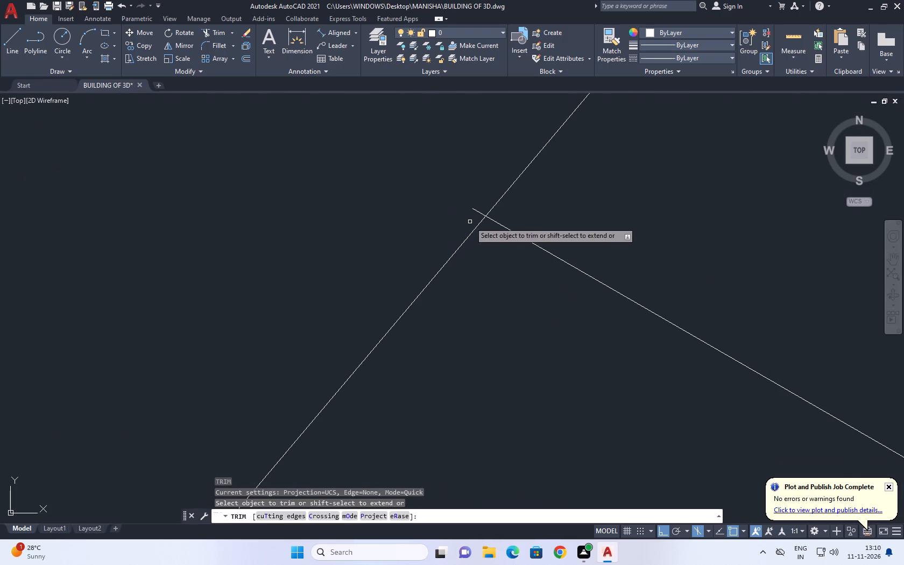
{"action": "left_click", "coordinate": [479, 216]}
{"action": "left_click", "coordinate": [484, 207]}
{"action": "scroll", "coordinate": [469, 208], "scroll_direction": "down", "scroll_amount": 6}
{"action": "key", "text": "space"}
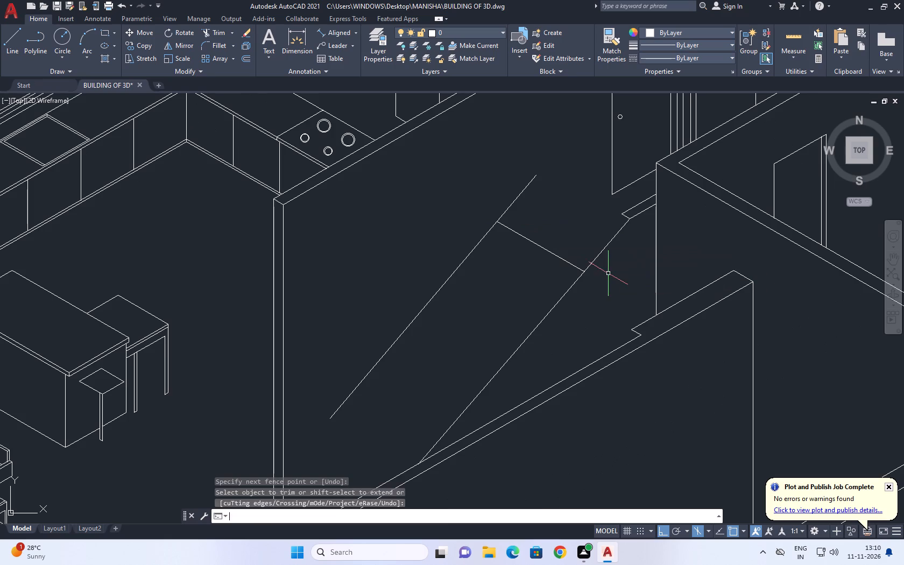
Copy the trimmed line between the sloping stair lines straight up about 0.2 as a step riser edge.
{"action": "middle_click_drag", "start_coordinate": [568, 282], "coordinate": [573, 308]}
{"action": "left_click", "coordinate": [561, 279]}
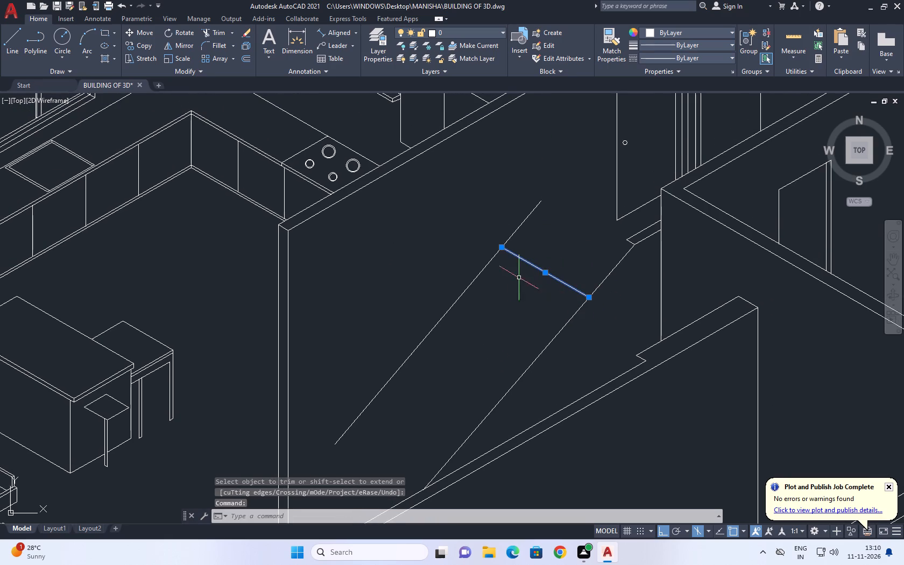
{"action": "middle_click_drag", "start_coordinate": [510, 275], "coordinate": [532, 334]}
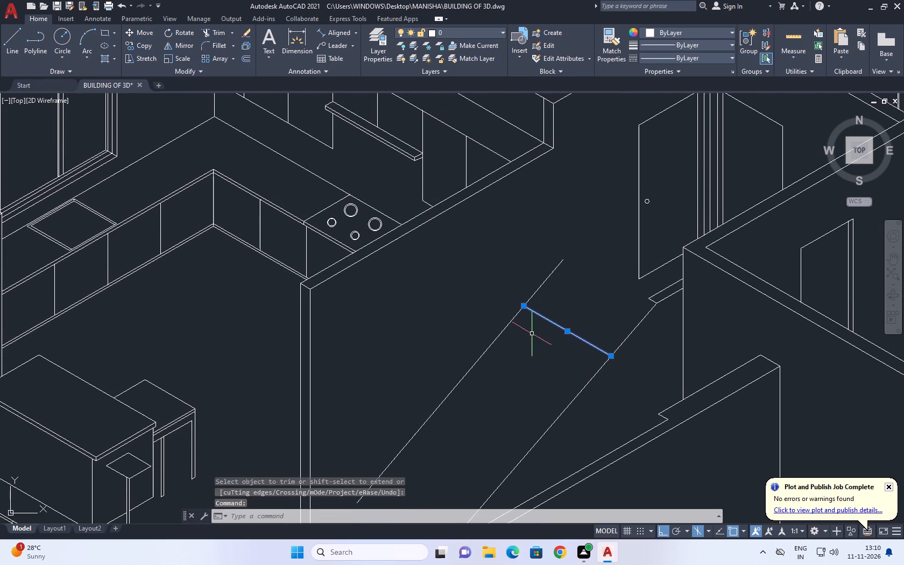
{"action": "type", "text": "CO"}
{"action": "key", "text": "space"}
{"action": "scroll", "coordinate": [618, 364], "scroll_direction": "up", "scroll_amount": 1}
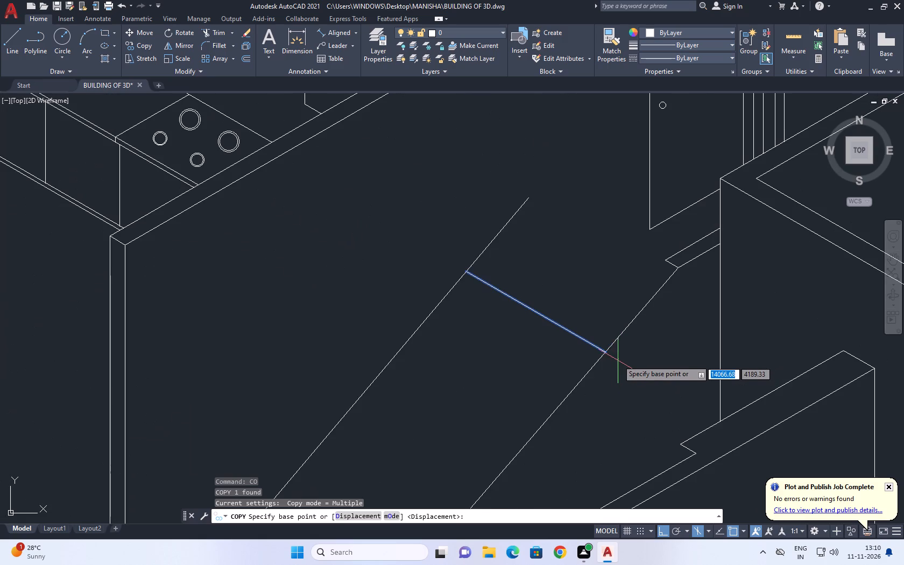
{"action": "left_click", "coordinate": [606, 352]}
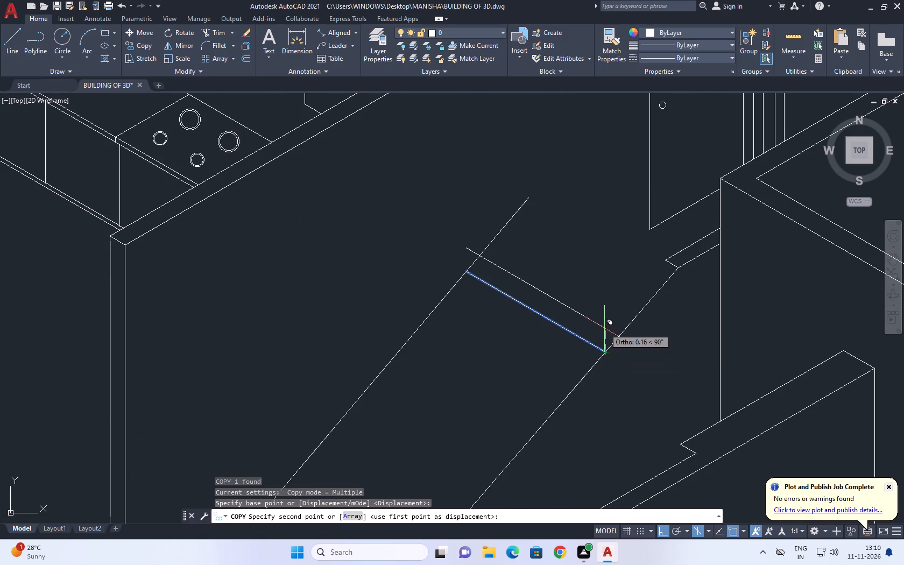
{"action": "left_click", "coordinate": [604, 325]}
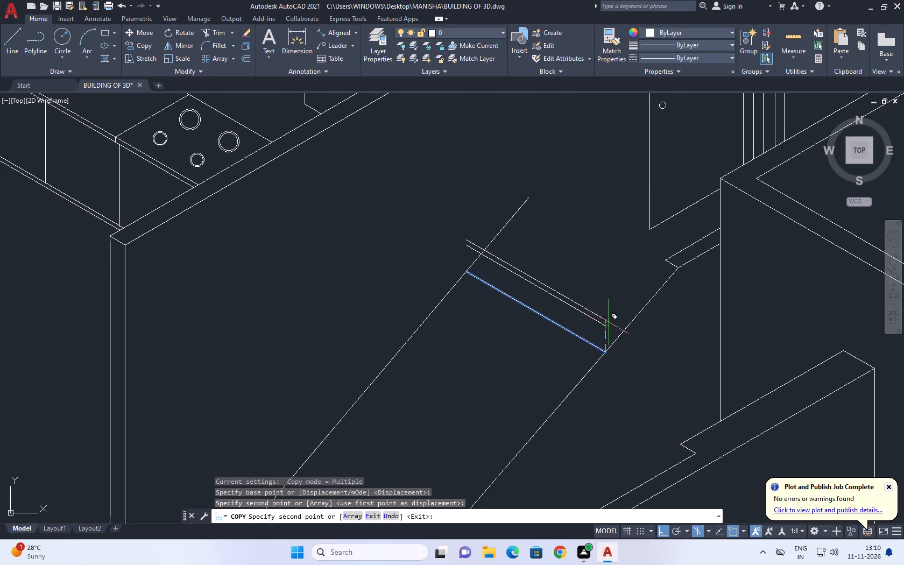
{"action": "key", "text": "F5"}
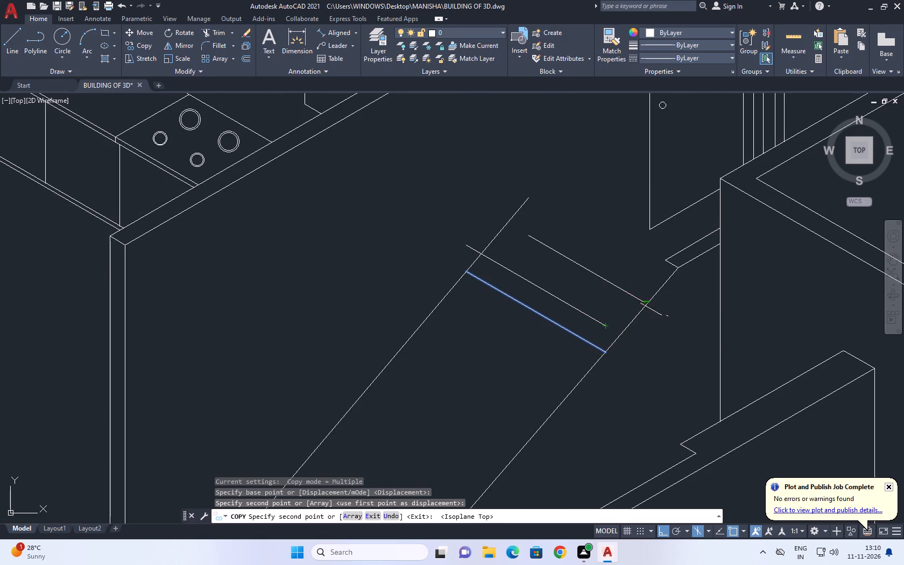
{"action": "key", "text": "Escape"}
Copy the raised step line in the top isoplane, placing the copy further back along the line's own direction.
{"action": "left_click", "coordinate": [569, 299]}
{"action": "left_click", "coordinate": [562, 310]}
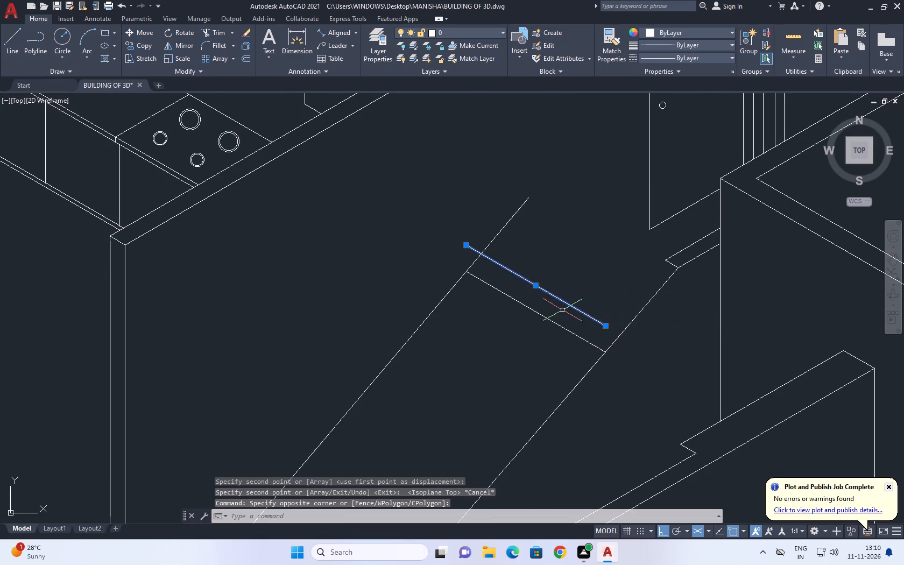
{"action": "middle_click_drag", "start_coordinate": [587, 305], "coordinate": [555, 360]}
{"action": "type", "text": "CO"}
{"action": "key", "text": "space"}
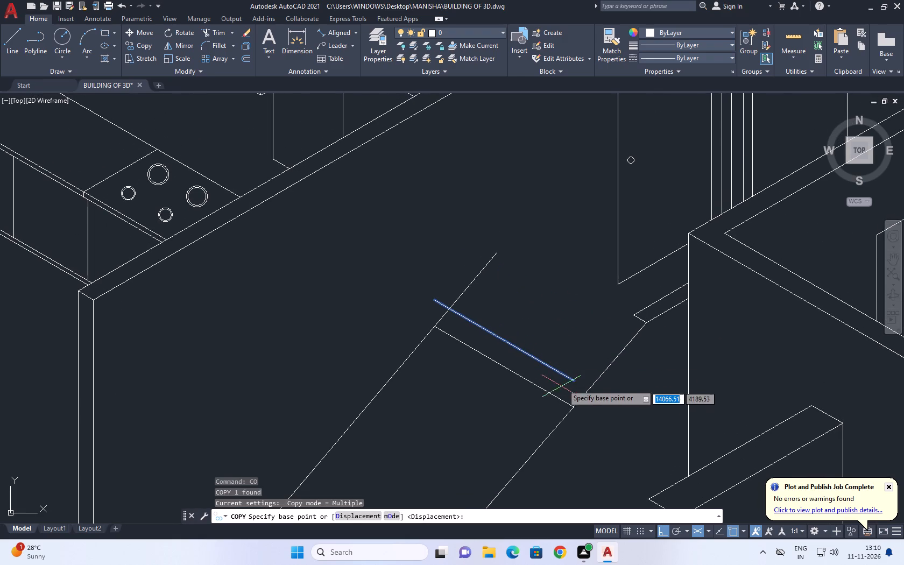
{"action": "left_click", "coordinate": [573, 378]}
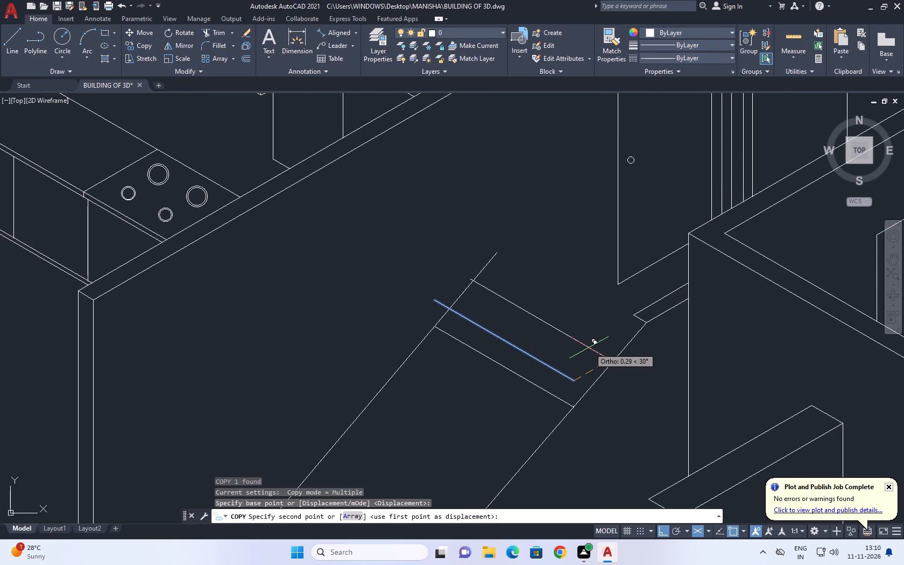
{"action": "key", "text": "F5"}
{"action": "key", "text": "F5"}
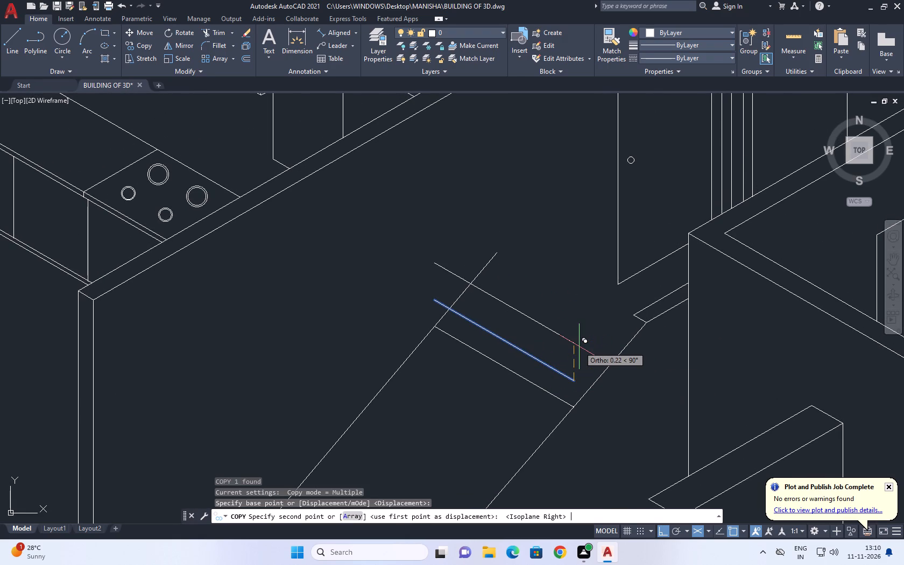
{"action": "key", "text": "F5"}
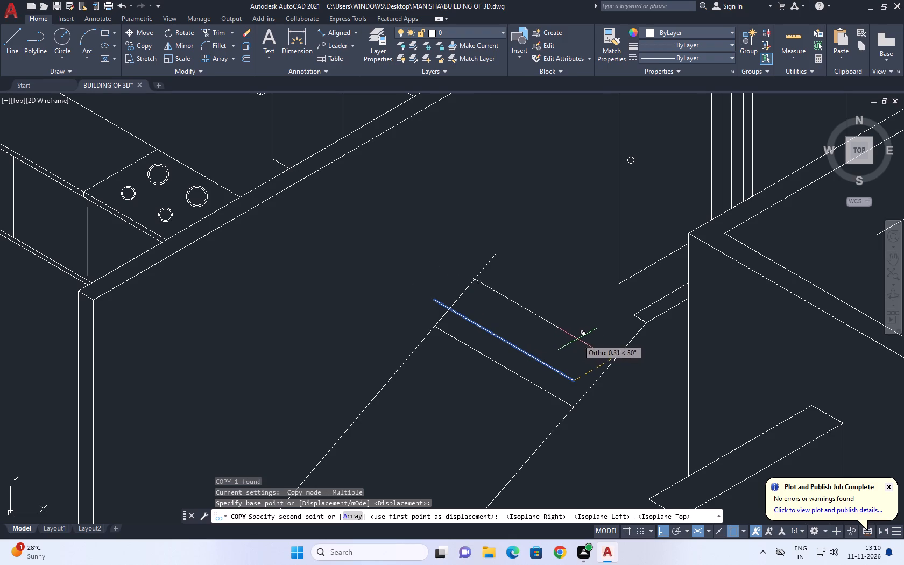
{"action": "left_click", "coordinate": [573, 340]}
{"action": "key", "text": "space"}
Move the newest step line copy along the 30° axis toward the landing to form the tread's rear edge.
{"action": "left_click", "coordinate": [410, 287]}
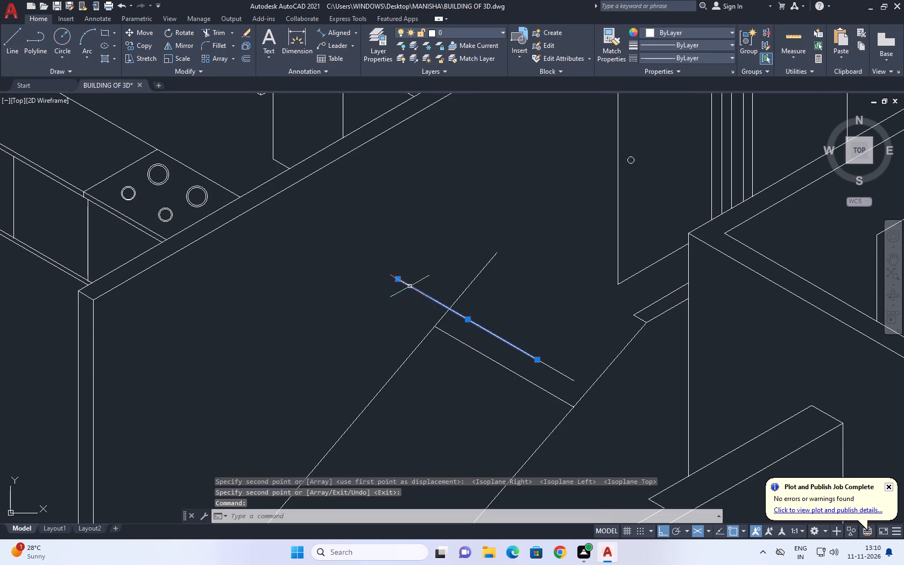
{"action": "middle_click_drag", "start_coordinate": [449, 285], "coordinate": [400, 309]}
{"action": "key", "text": "m"}
{"action": "left_click", "coordinate": [452, 349]}
{"action": "key", "text": "space"}
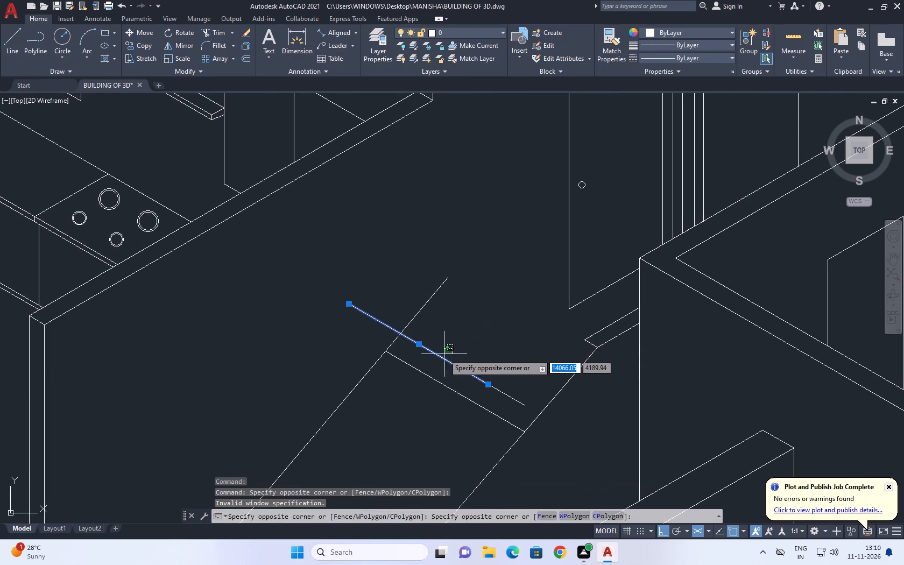
{"action": "key", "text": "m"}
{"action": "key", "text": "space"}
{"action": "left_click", "coordinate": [440, 348]}
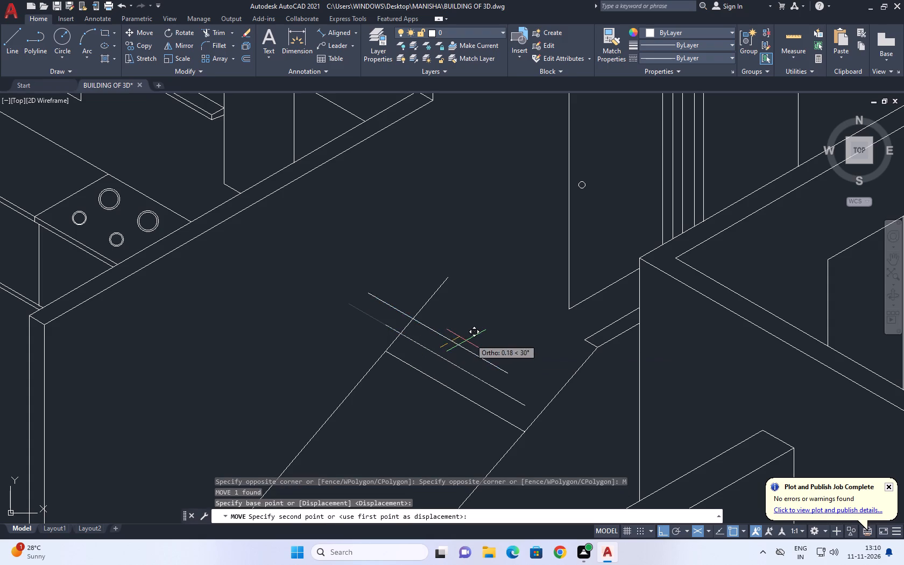
{"action": "left_click", "coordinate": [499, 341]}
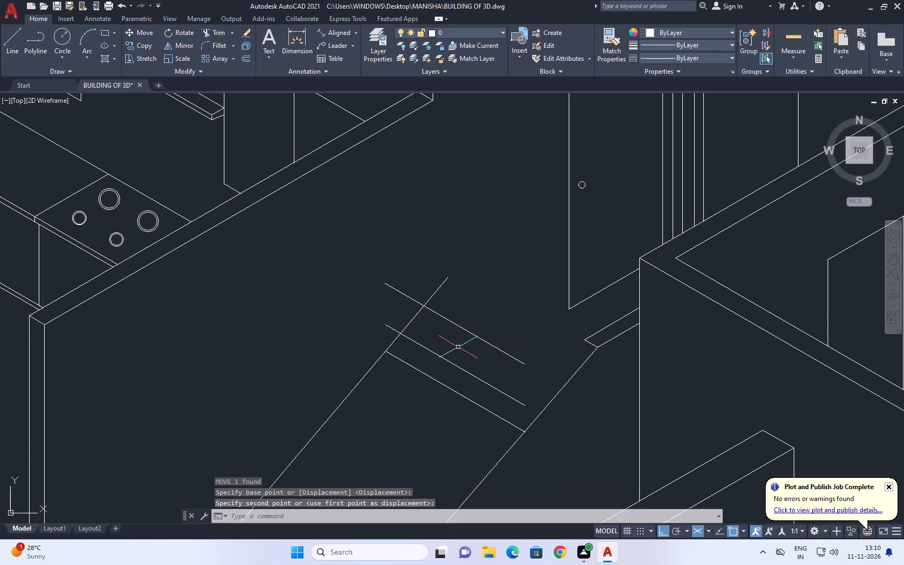
Trim the two upper step lines where they overhang the rear sloping stair line.
{"action": "middle_click_drag", "start_coordinate": [456, 347], "coordinate": [490, 336]}
{"action": "key", "text": "t"}
{"action": "key", "text": "r"}
{"action": "key", "text": "space"}
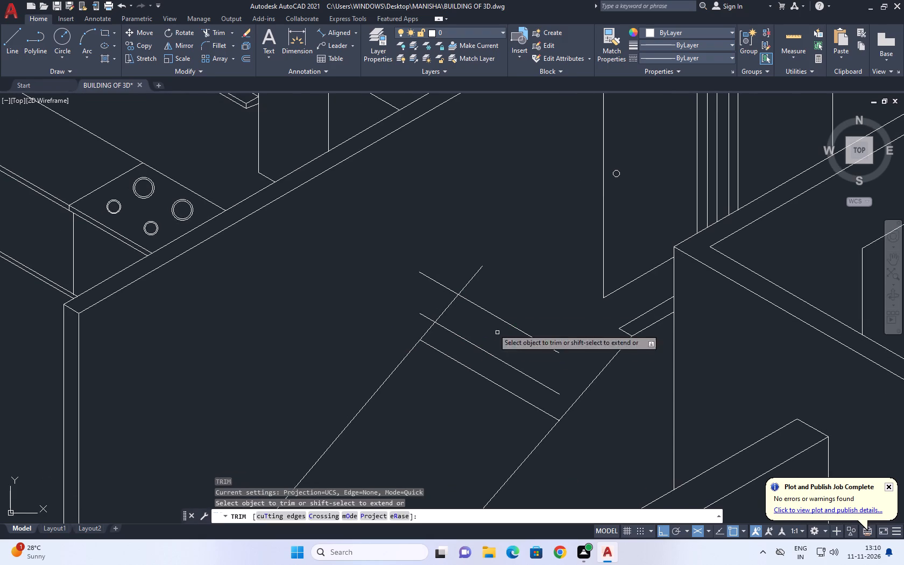
{"action": "left_click", "coordinate": [463, 270]}
{"action": "left_click", "coordinate": [422, 327]}
{"action": "key", "text": "space"}
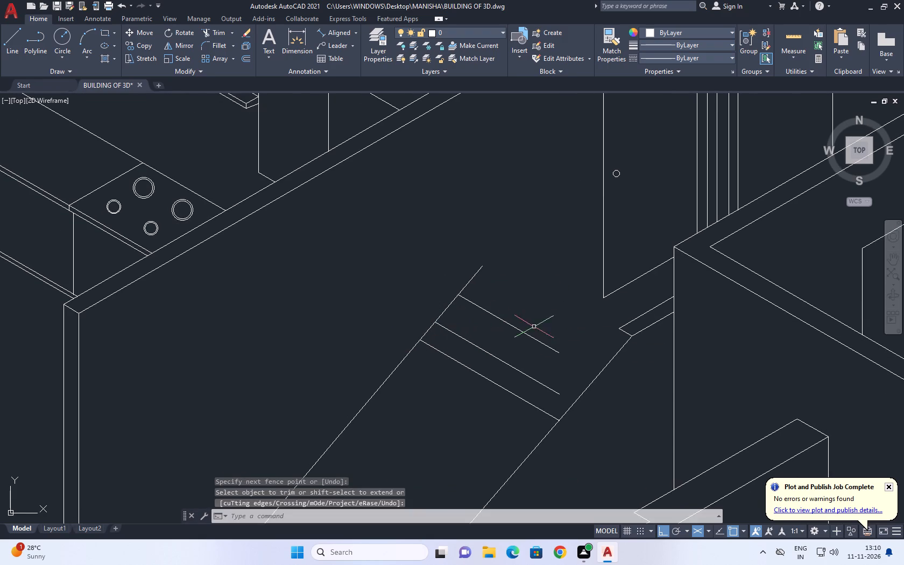
Move the uppermost step line about 0.09 along the 210° direction, narrowing the tread.
{"action": "left_click", "coordinate": [541, 344]}
{"action": "middle_click_drag", "start_coordinate": [548, 344], "coordinate": [567, 310]}
{"action": "key", "text": "m"}
{"action": "key", "text": "space"}
{"action": "left_click", "coordinate": [587, 279]}
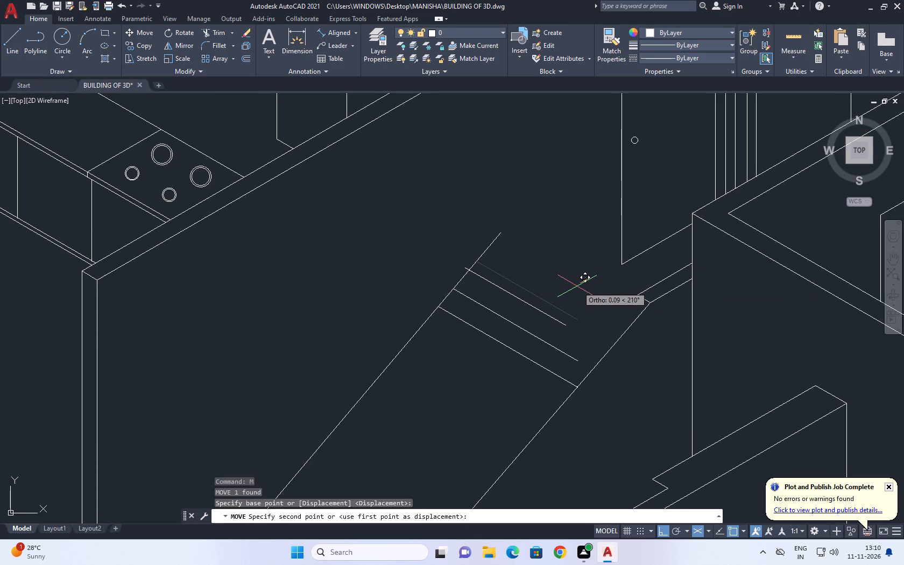
{"action": "left_click", "coordinate": [579, 286]}
{"action": "middle_click_drag", "start_coordinate": [479, 338], "coordinate": [543, 315]}
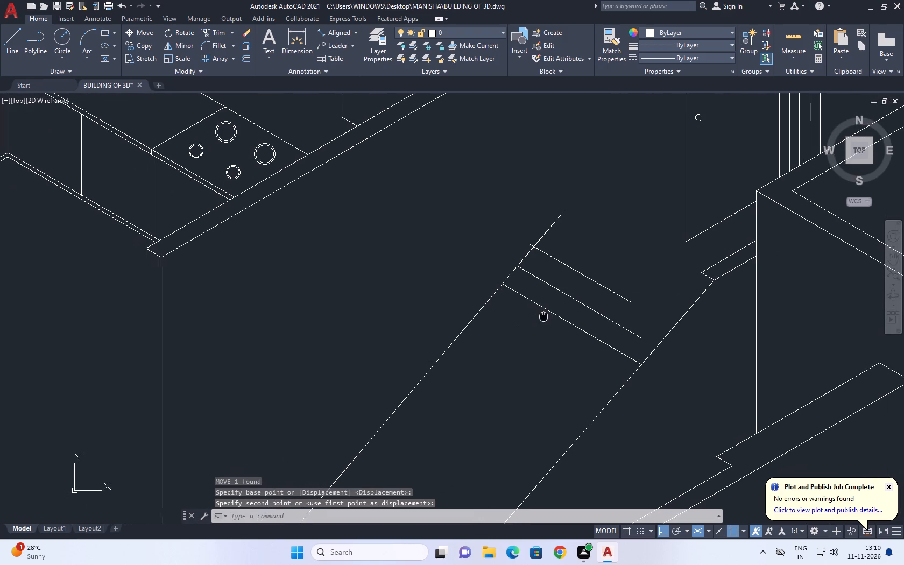
Trim the uppermost step line's rear overhang and the part of the rear sloping stair line that runs past it.
{"action": "middle_click_drag", "start_coordinate": [543, 315], "coordinate": [545, 315]}
{"action": "scroll", "coordinate": [553, 320], "scroll_direction": "down", "scroll_amount": 1}
{"action": "middle_click_drag", "start_coordinate": [587, 289], "coordinate": [591, 338]}
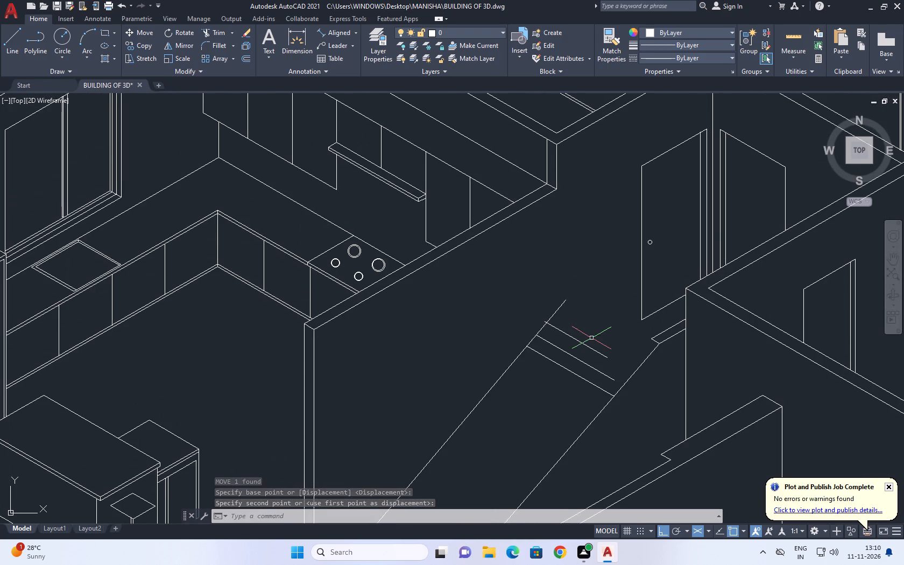
{"action": "scroll", "coordinate": [541, 321], "scroll_direction": "up", "scroll_amount": 1}
{"action": "middle_click_drag", "start_coordinate": [543, 330], "coordinate": [541, 310]}
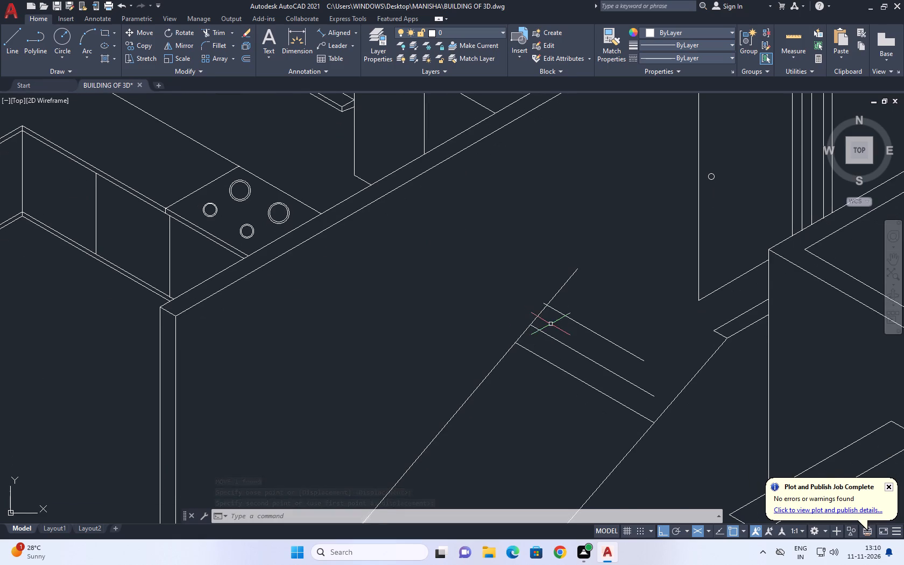
{"action": "scroll", "coordinate": [547, 310], "scroll_direction": "up", "scroll_amount": 1}
{"action": "type", "text": "TR"}
{"action": "key", "text": "space"}
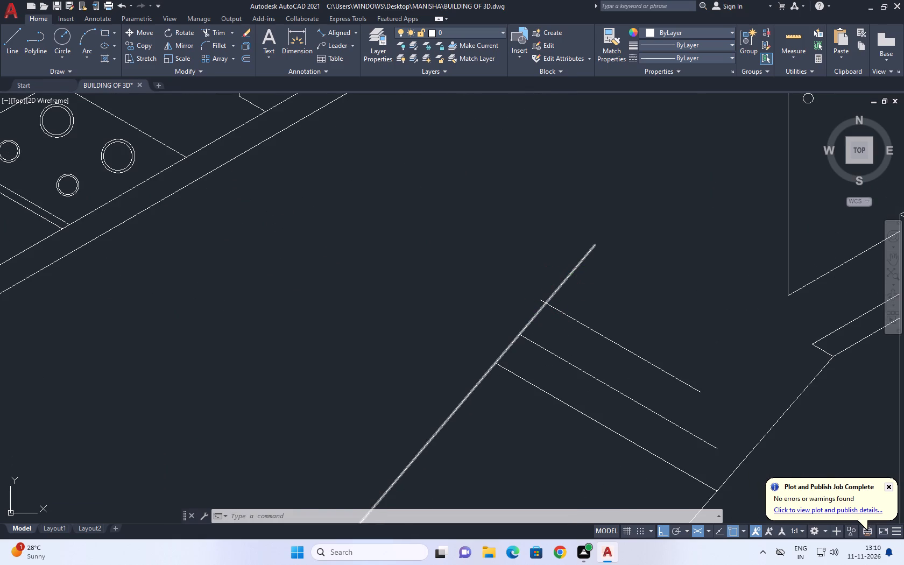
{"action": "scroll", "coordinate": [541, 293], "scroll_direction": "up", "scroll_amount": 1}
{"action": "left_click", "coordinate": [539, 309]}
{"action": "left_click", "coordinate": [549, 296]}
{"action": "left_click", "coordinate": [568, 286]}
{"action": "scroll", "coordinate": [582, 270], "scroll_direction": "down", "scroll_amount": 5}
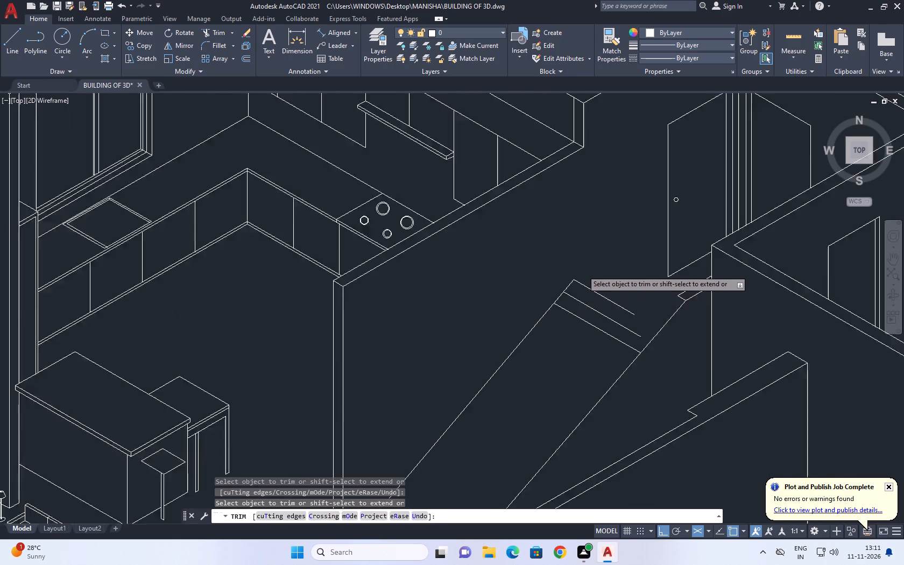
{"action": "key", "text": "space"}
Extend the two upper step lines to the front sloping stair line.
{"action": "scroll", "coordinate": [591, 293], "scroll_direction": "up", "scroll_amount": 2}
{"action": "type", "text": "EX"}
{"action": "key", "text": "space"}
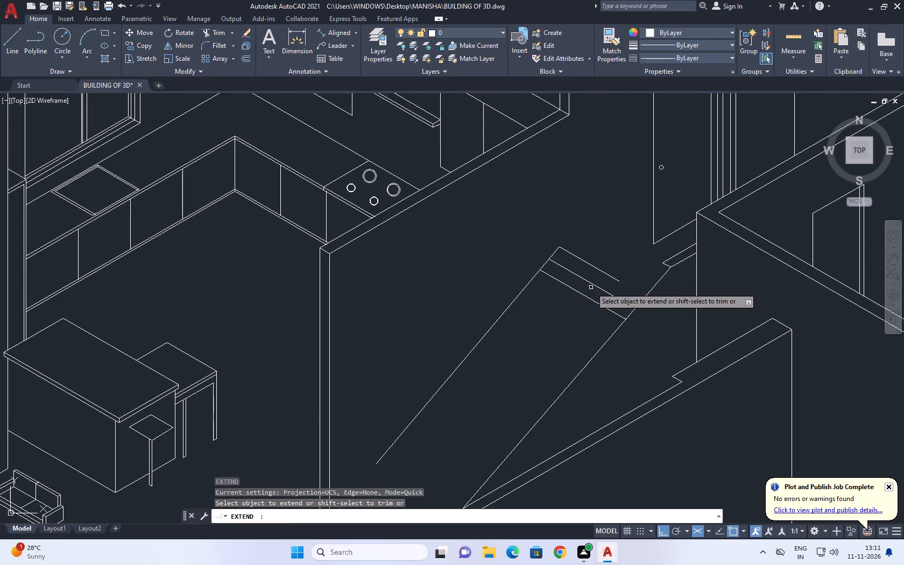
{"action": "left_click", "coordinate": [602, 282]}
{"action": "left_click", "coordinate": [616, 270]}
{"action": "left_click", "coordinate": [611, 294]}
{"action": "left_click", "coordinate": [610, 301]}
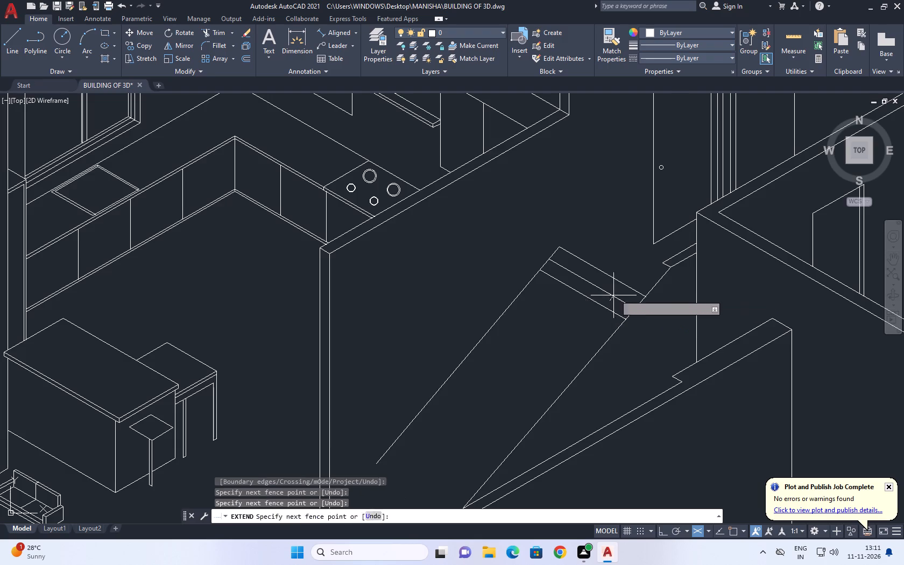
{"action": "key", "text": "Escape"}
Draw a vertical riser line in the right isoplane, down from the middle step line's rear end past the lowest step line.
{"action": "scroll", "coordinate": [621, 288], "scroll_direction": "up", "scroll_amount": 1}
{"action": "scroll", "coordinate": [623, 285], "scroll_direction": "down", "scroll_amount": 2}
{"action": "middle_click_drag", "start_coordinate": [639, 289], "coordinate": [557, 340]}
{"action": "scroll", "coordinate": [557, 340], "scroll_direction": "up", "scroll_amount": 1}
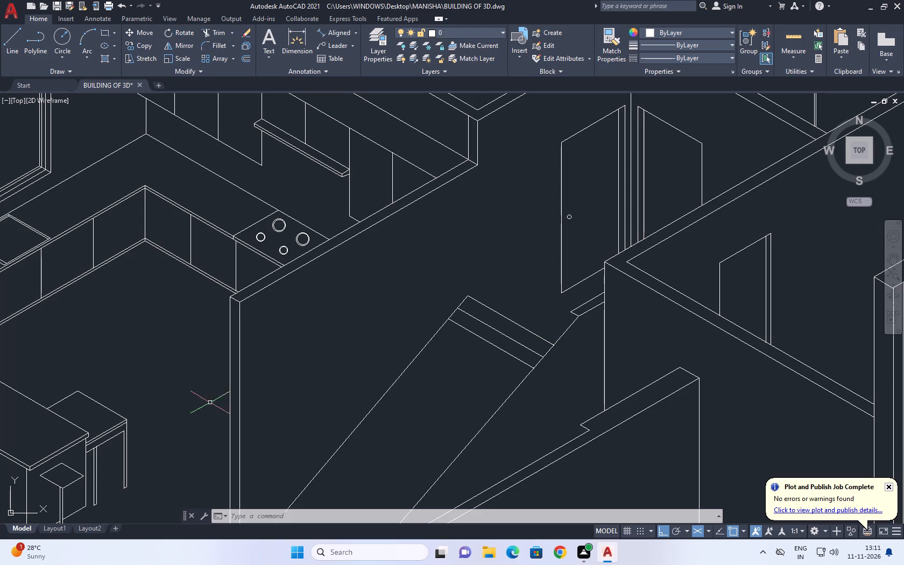
{"action": "middle_click_drag", "start_coordinate": [469, 289], "coordinate": [465, 302]}
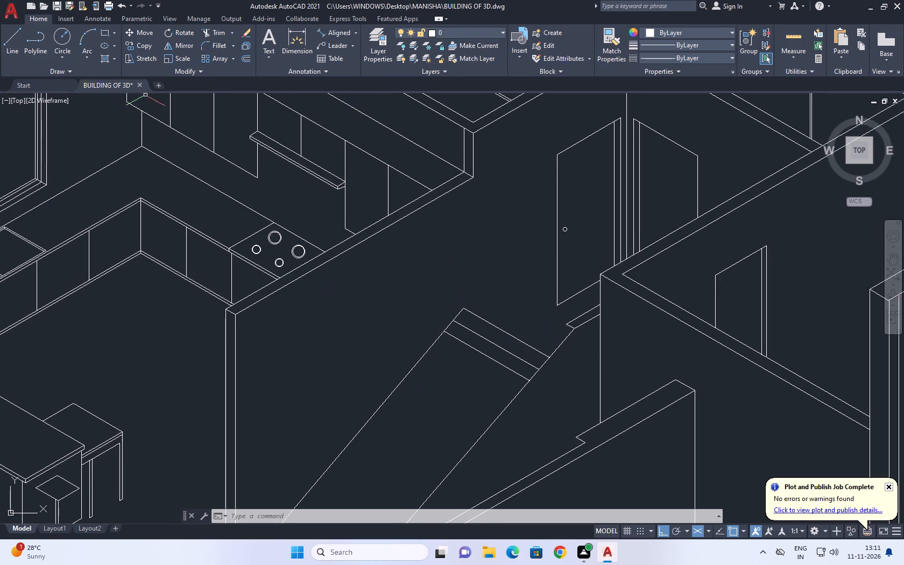
{"action": "left_click", "coordinate": [6, 44]}
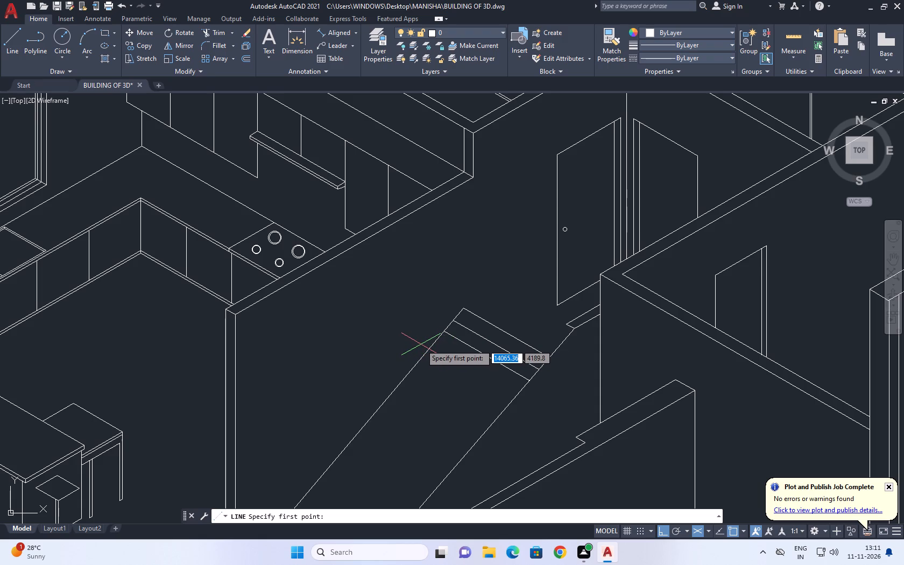
{"action": "scroll", "coordinate": [445, 315], "scroll_direction": "up", "scroll_amount": 2}
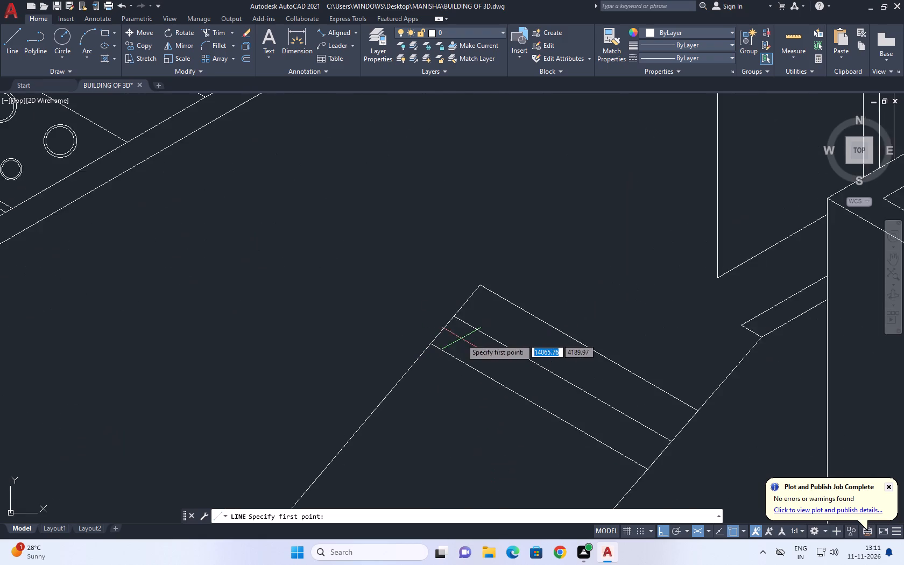
{"action": "scroll", "coordinate": [461, 338], "scroll_direction": "up", "scroll_amount": 1}
{"action": "left_click", "coordinate": [450, 306]}
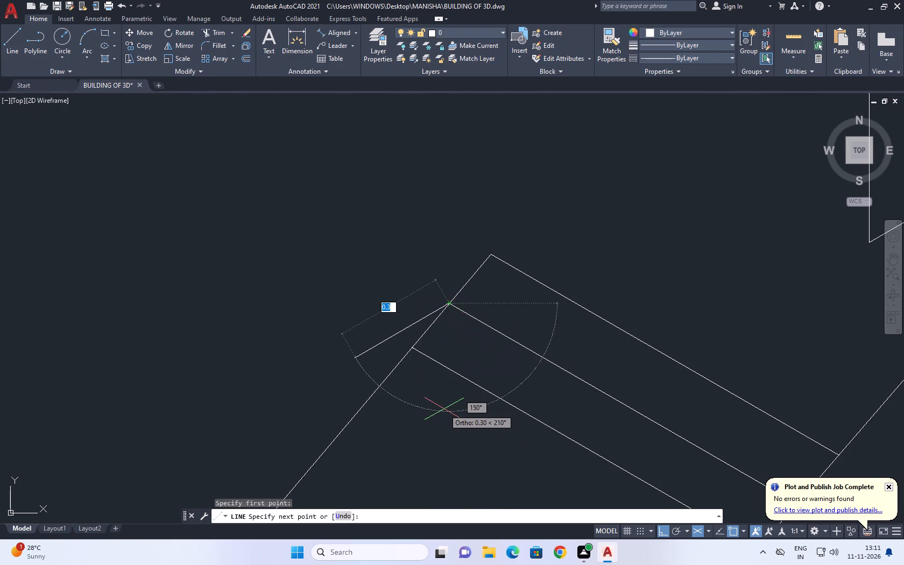
{"action": "key", "text": "F5"}
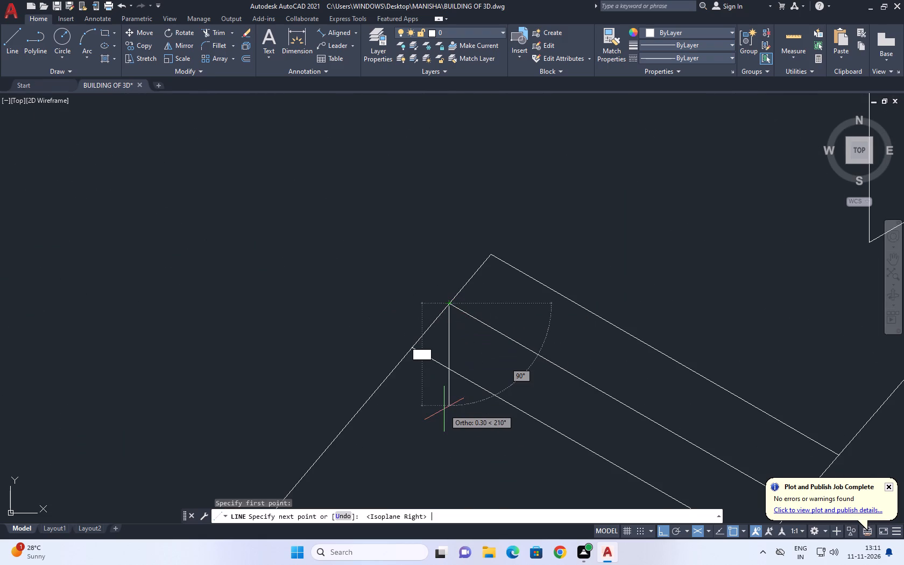
{"action": "left_click", "coordinate": [452, 398]}
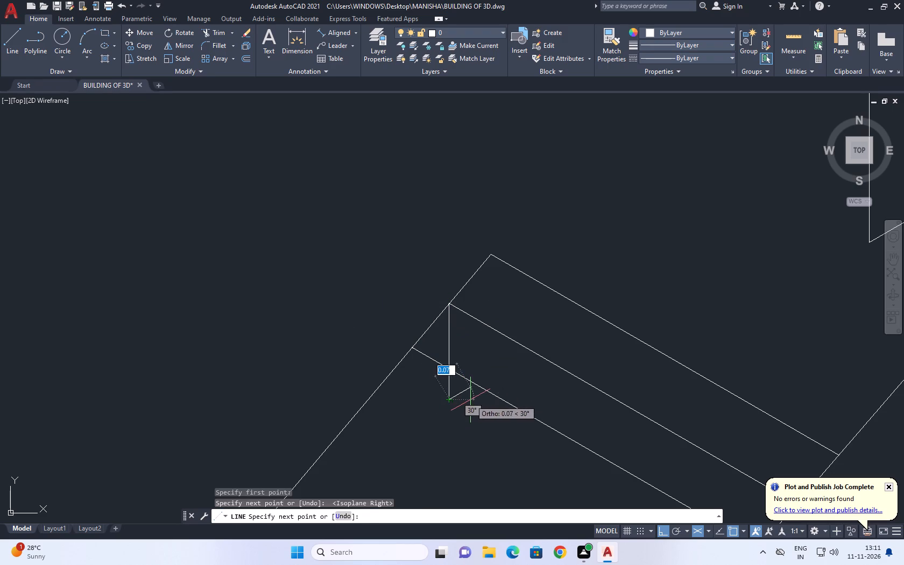
{"action": "left_click", "coordinate": [470, 400]}
{"action": "right_click", "coordinate": [475, 416]}
{"action": "left_click", "coordinate": [527, 298]}
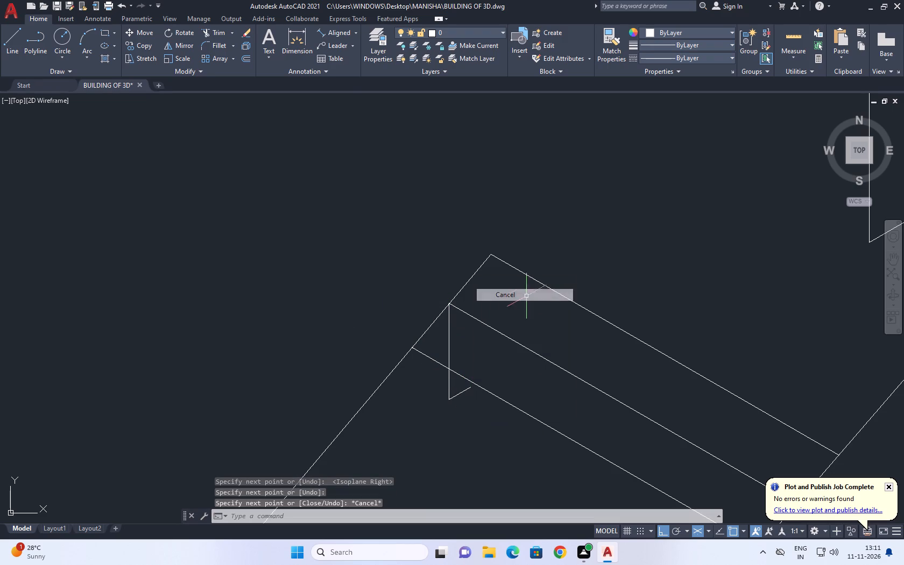
Trim the riser line and its short stray segment below the lowest step line, and that step line's overhang behind the riser.
{"action": "left_click", "coordinate": [217, 28]}
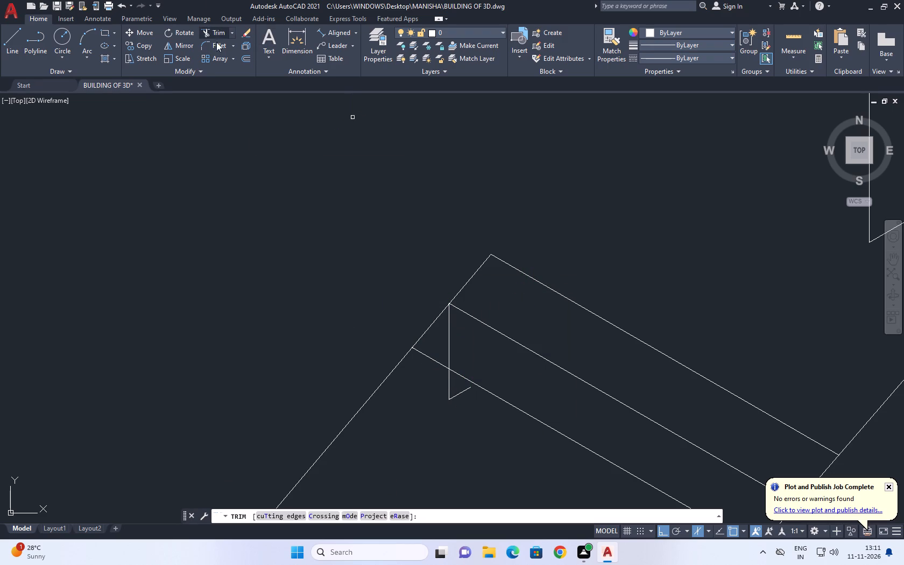
{"action": "left_click", "coordinate": [459, 391]}
{"action": "left_click", "coordinate": [461, 403]}
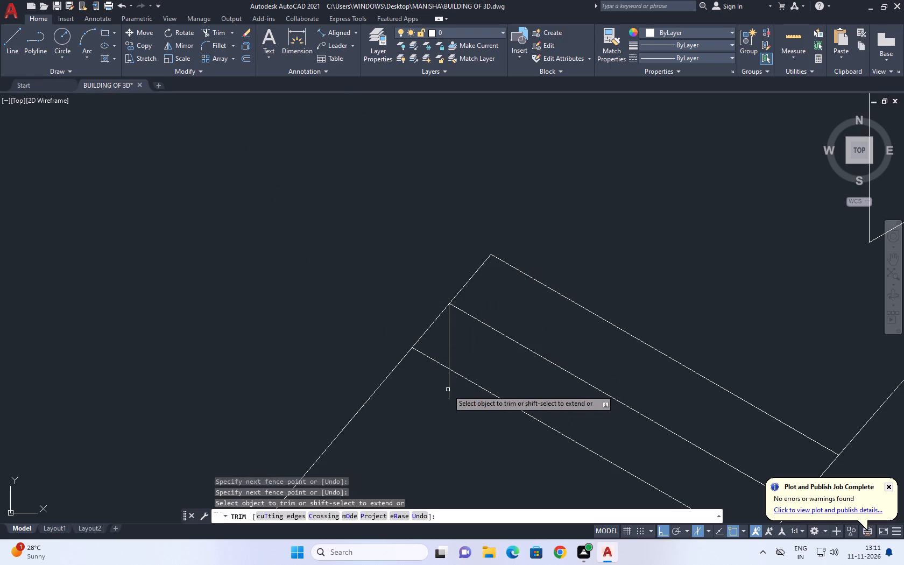
{"action": "left_click", "coordinate": [448, 390]}
{"action": "left_click", "coordinate": [423, 351]}
{"action": "left_click", "coordinate": [418, 368]}
{"action": "right_click", "coordinate": [380, 280]}
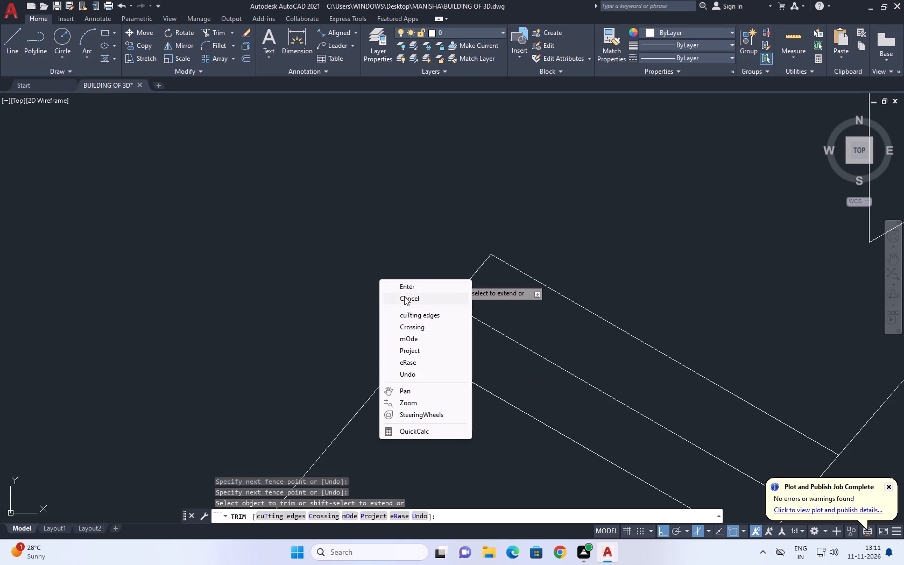
{"action": "left_click", "coordinate": [408, 298]}
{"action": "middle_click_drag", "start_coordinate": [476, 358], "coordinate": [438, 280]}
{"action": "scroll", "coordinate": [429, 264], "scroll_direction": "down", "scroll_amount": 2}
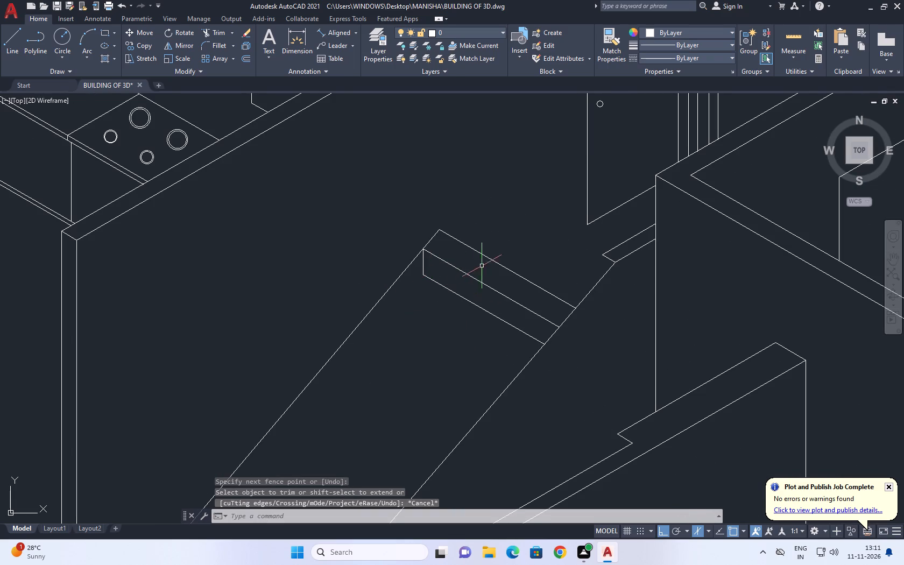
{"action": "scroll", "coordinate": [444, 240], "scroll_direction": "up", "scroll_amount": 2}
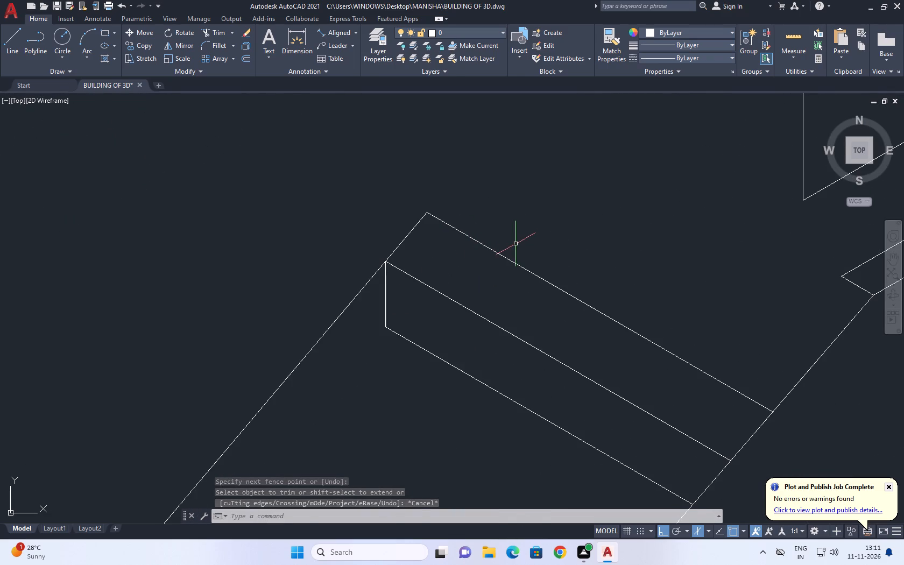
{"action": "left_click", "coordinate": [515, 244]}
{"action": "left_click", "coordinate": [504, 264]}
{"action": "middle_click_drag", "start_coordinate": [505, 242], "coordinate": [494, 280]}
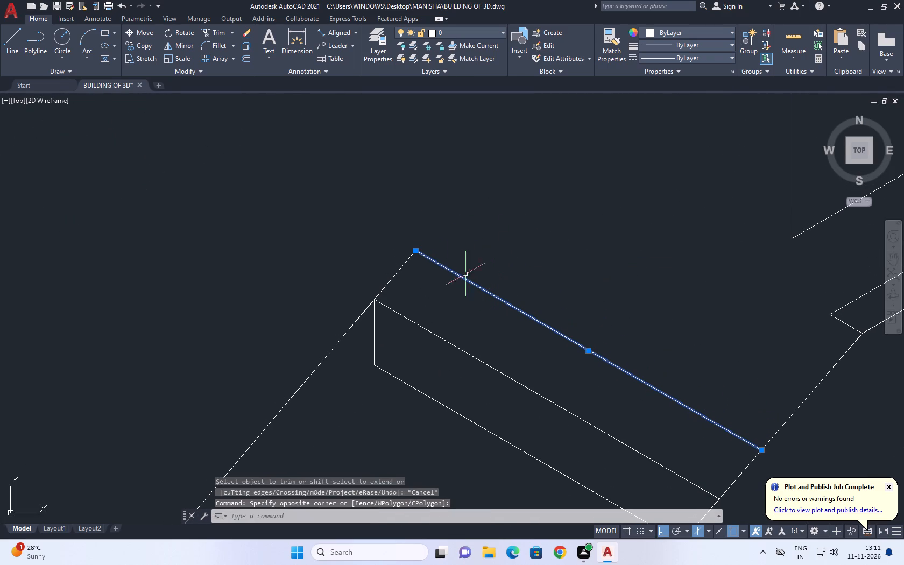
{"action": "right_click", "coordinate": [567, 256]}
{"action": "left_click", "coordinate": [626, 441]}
Copy the three step lines and the riser down the stair, from the uppermost line's front end to the lowest line's front end.
{"action": "scroll", "coordinate": [547, 342], "scroll_direction": "down", "scroll_amount": 2}
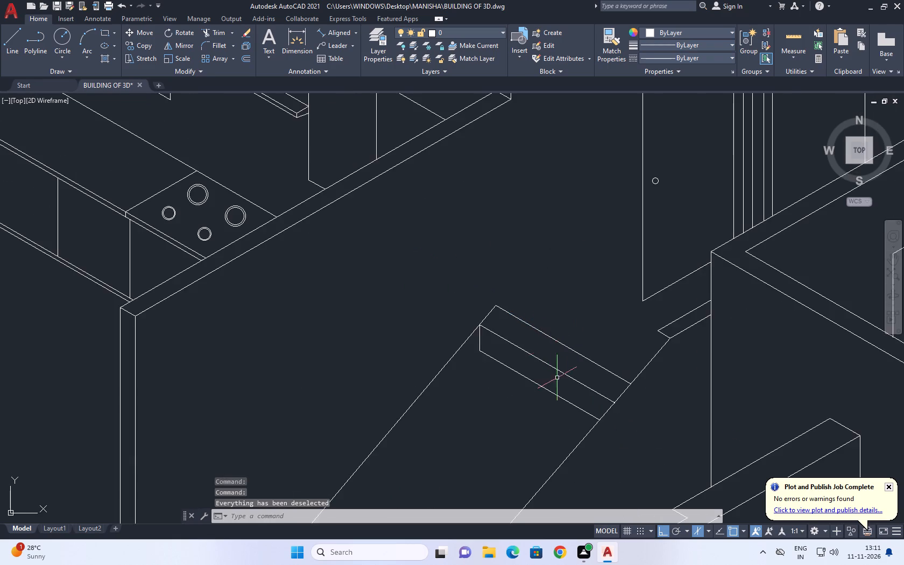
{"action": "middle_click_drag", "start_coordinate": [557, 379], "coordinate": [553, 349]}
{"action": "scroll", "coordinate": [477, 329], "scroll_direction": "up", "scroll_amount": 2}
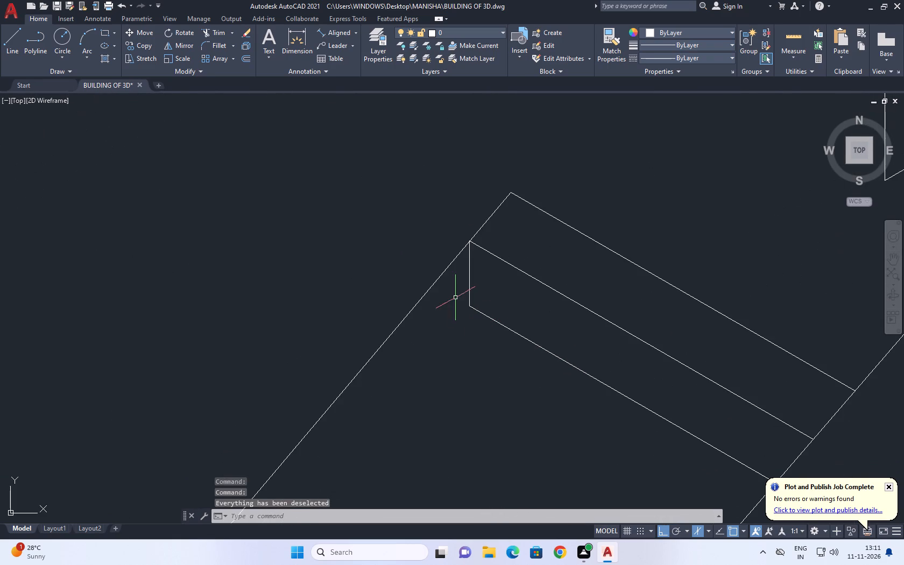
{"action": "scroll", "coordinate": [455, 298], "scroll_direction": "down", "scroll_amount": 1}
{"action": "left_click", "coordinate": [559, 252]}
{"action": "left_click", "coordinate": [511, 345]}
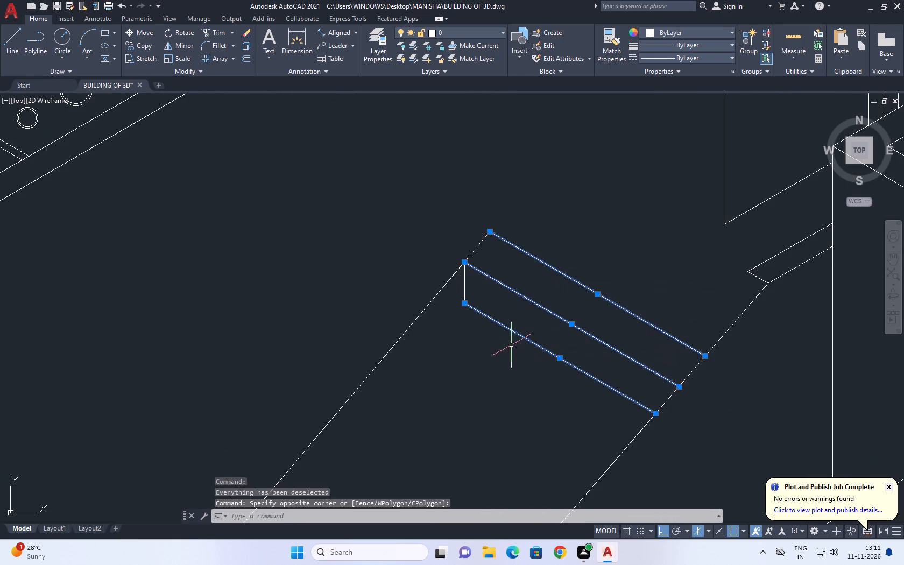
{"action": "left_click", "coordinate": [451, 197]}
{"action": "left_click", "coordinate": [496, 362]}
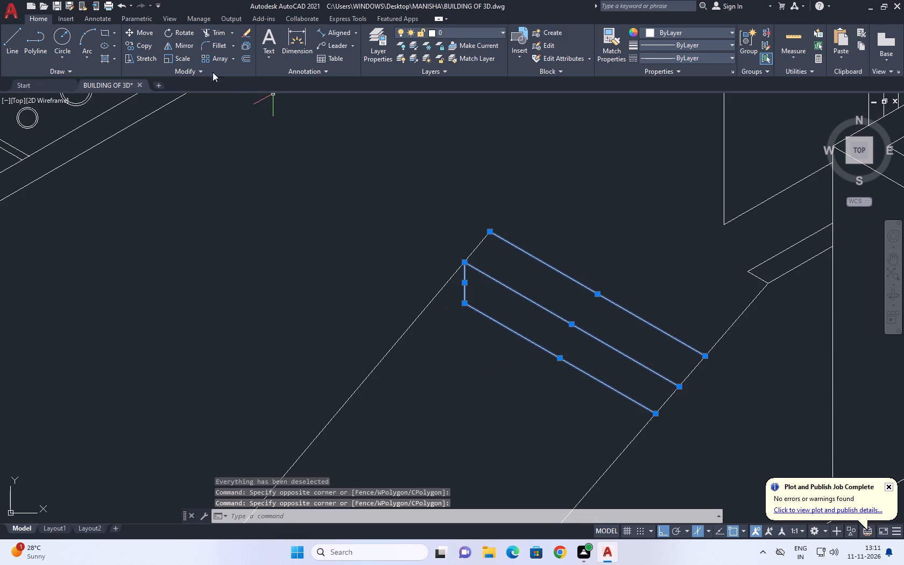
{"action": "left_click", "coordinate": [149, 43]}
{"action": "left_click", "coordinate": [705, 352]}
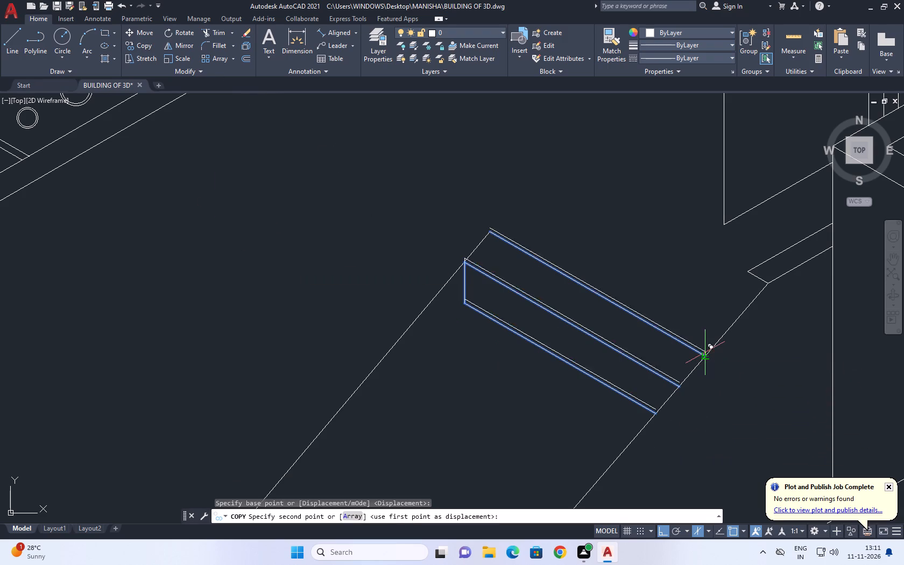
{"action": "left_click", "coordinate": [656, 413]}
{"action": "right_click", "coordinate": [587, 283]}
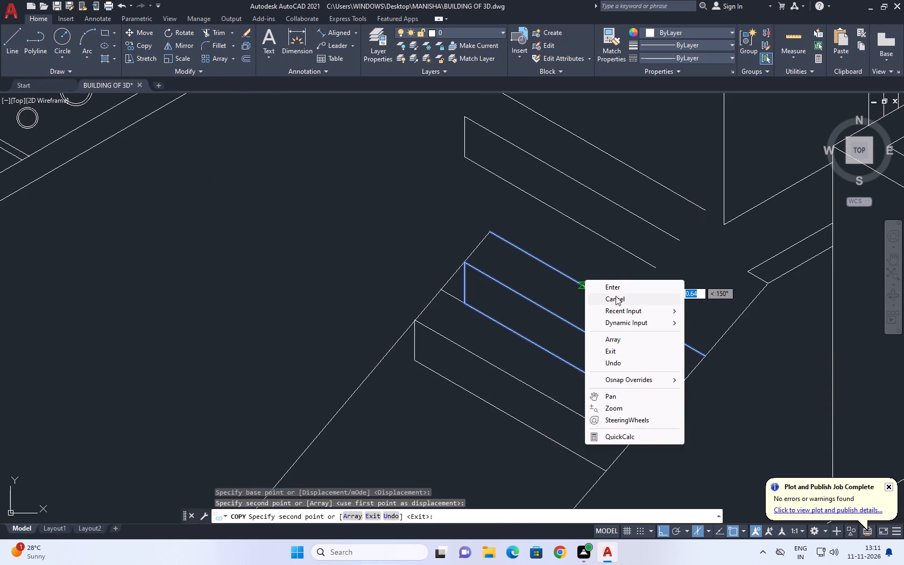
{"action": "left_click", "coordinate": [617, 297]}
Erase the rear sloping stair line running along the steps.
{"action": "scroll", "coordinate": [491, 310], "scroll_direction": "down", "scroll_amount": 2}
{"action": "middle_click_drag", "start_coordinate": [539, 328], "coordinate": [505, 316]}
{"action": "scroll", "coordinate": [427, 314], "scroll_direction": "up", "scroll_amount": 2}
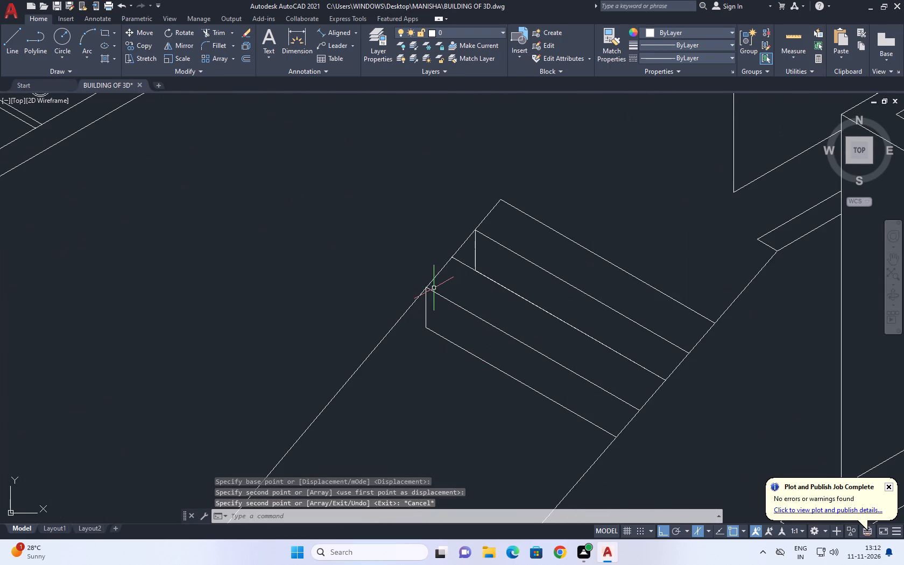
{"action": "middle_click_drag", "start_coordinate": [500, 284], "coordinate": [475, 285]}
{"action": "middle_click_drag", "start_coordinate": [503, 338], "coordinate": [433, 341]}
{"action": "left_click", "coordinate": [371, 244]}
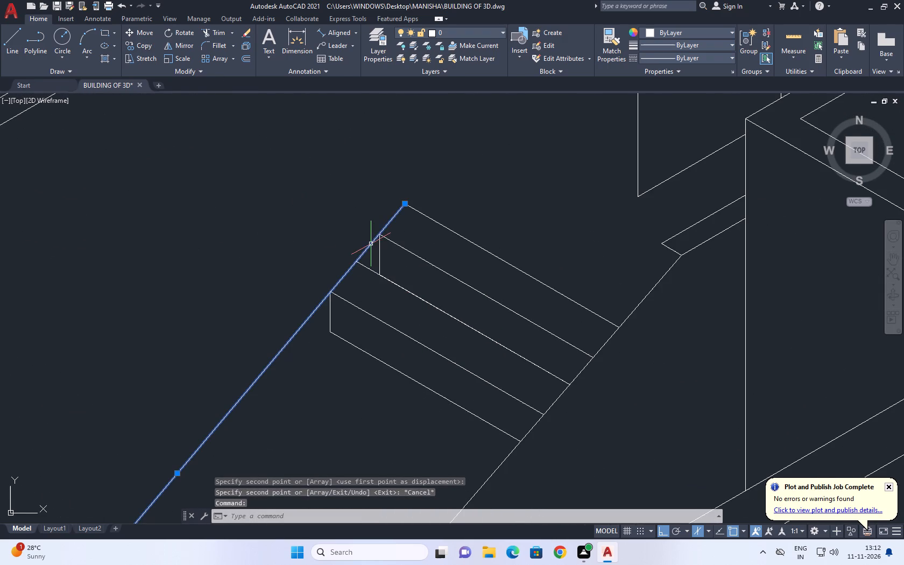
{"action": "right_click_drag", "start_coordinate": [359, 188], "coordinate": [355, 181]}
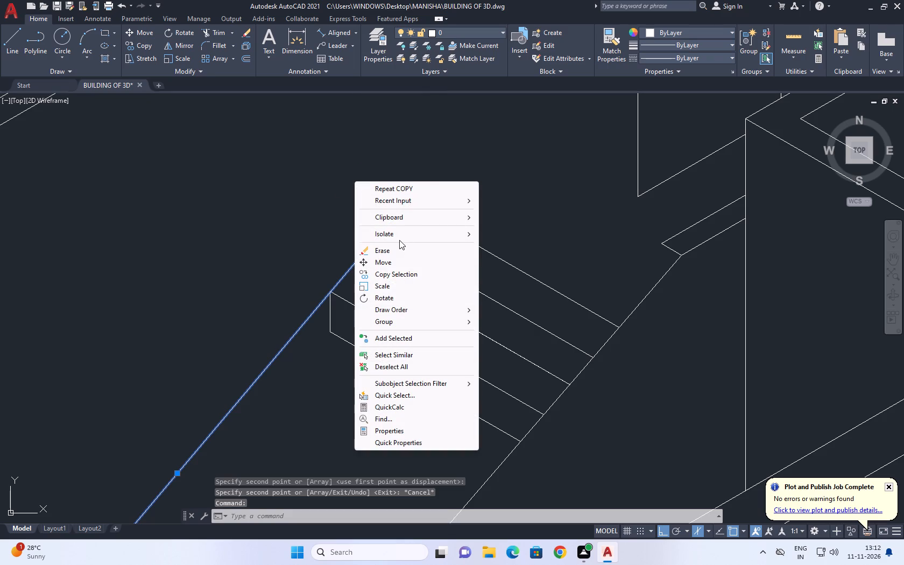
{"action": "left_click", "coordinate": [397, 246]}
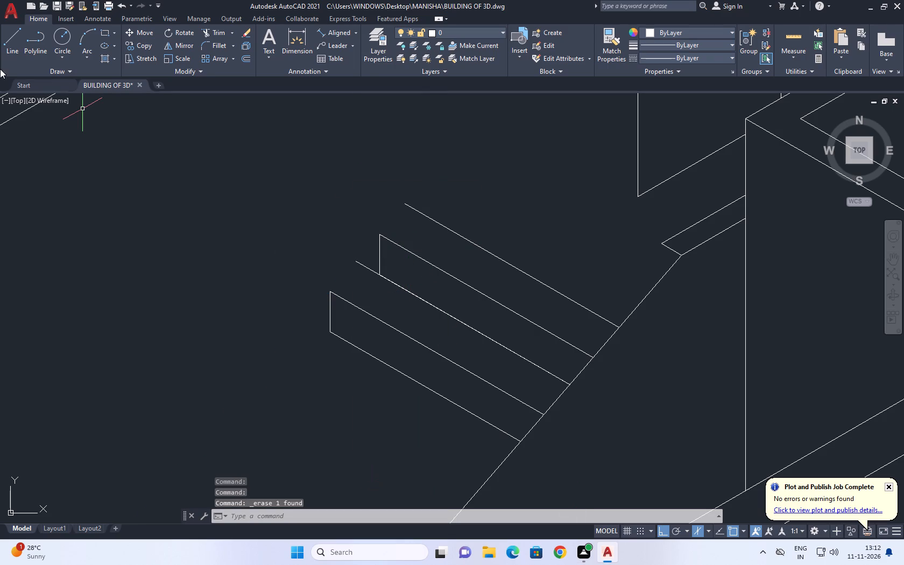
Save the drawing as BUILDING OF 3D in the MANISHA folder, replacing the existing file.
{"action": "left_click", "coordinate": [12, 12]}
{"action": "left_click", "coordinate": [40, 146]}
{"action": "left_click", "coordinate": [585, 379]}
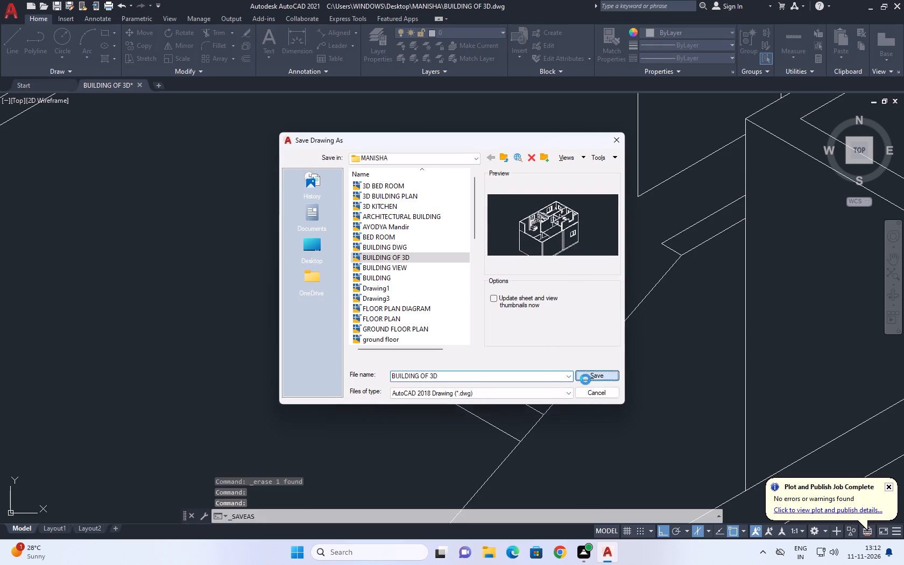
{"action": "left_click", "coordinate": [444, 298]}
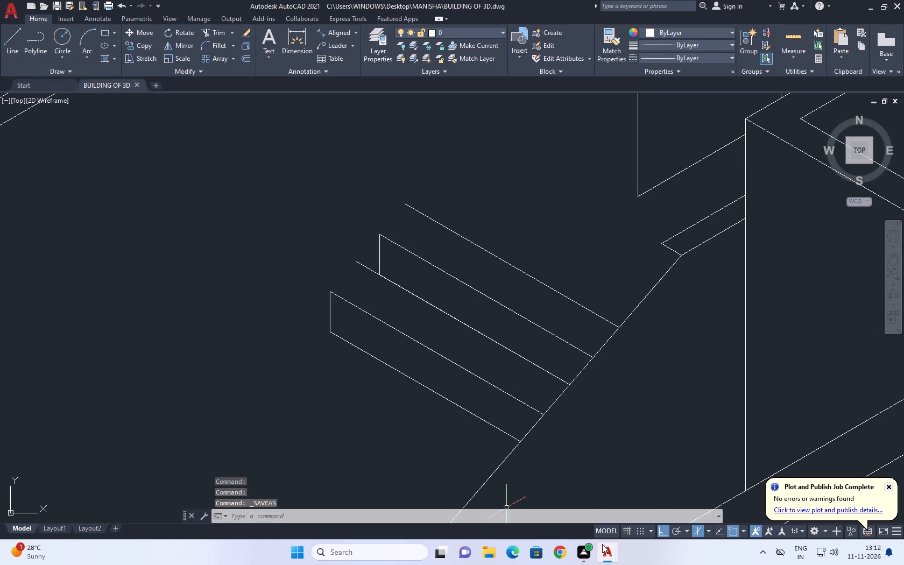
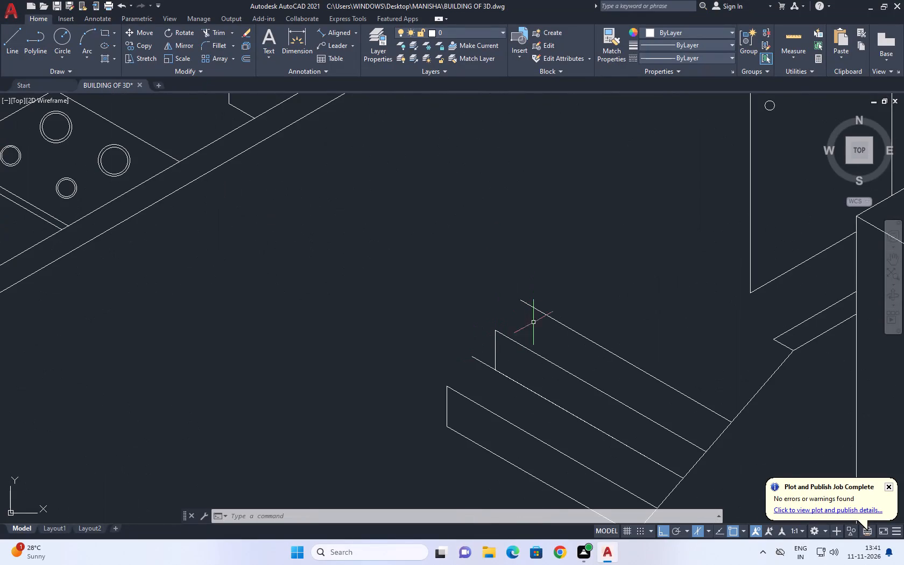
Draw an isometric tread-edge line from the top of the upper riser, running back past the uppermost step line.
{"action": "middle_click_drag", "start_coordinate": [535, 326], "coordinate": [526, 333]}
{"action": "left_click", "coordinate": [10, 45]}
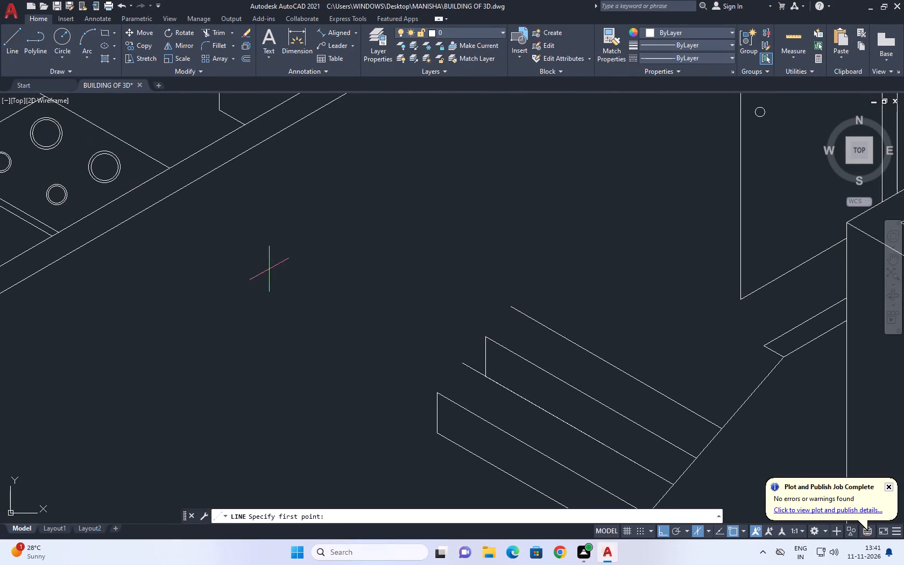
{"action": "left_click", "coordinate": [483, 335]}
{"action": "left_click", "coordinate": [571, 300]}
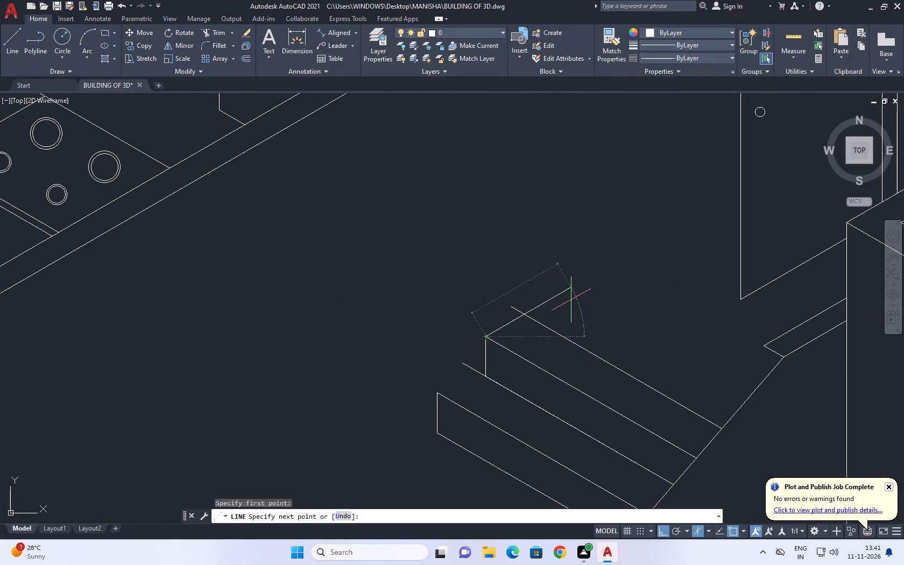
{"action": "right_click", "coordinate": [590, 246]}
{"action": "left_click", "coordinate": [623, 258]}
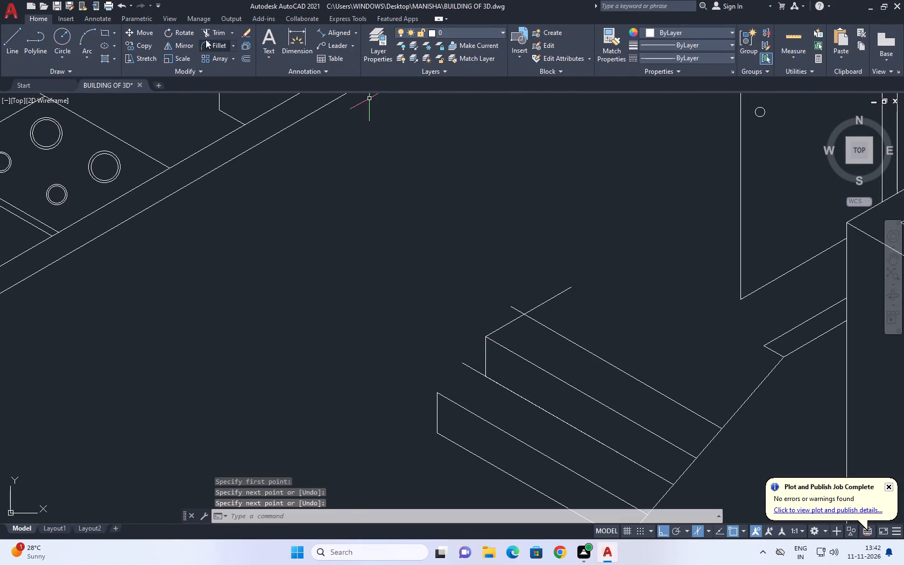
Trim the new tread edge beyond the uppermost step line and that step line's stub beyond the tread edge.
{"action": "left_click", "coordinate": [215, 32]}
{"action": "scroll", "coordinate": [574, 334], "scroll_direction": "up", "scroll_amount": 2}
{"action": "middle_click_drag", "start_coordinate": [503, 298], "coordinate": [516, 332]}
{"action": "scroll", "coordinate": [472, 314], "scroll_direction": "up", "scroll_amount": 2}
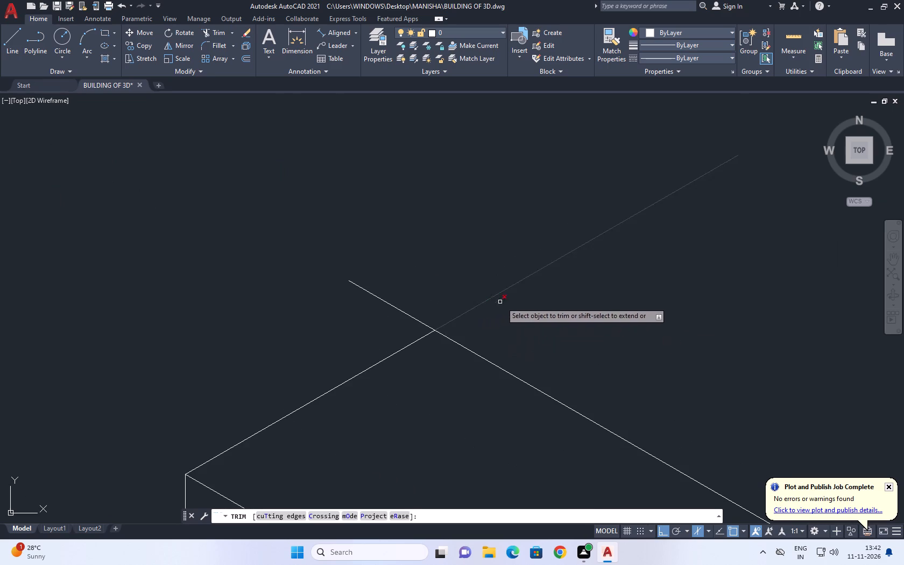
{"action": "left_click", "coordinate": [502, 301]}
{"action": "left_click_drag", "start_coordinate": [361, 320], "coordinate": [355, 320]}
{"action": "right_click", "coordinate": [538, 231]}
{"action": "left_click", "coordinate": [604, 253]}
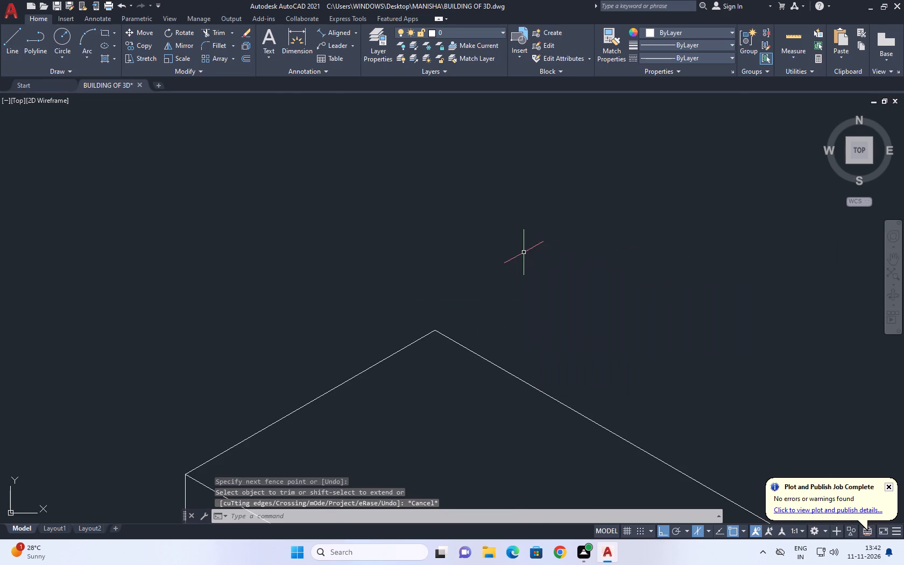
Draw an isometric tread-edge line from the upper riser's base forward past the lower riser.
{"action": "scroll", "coordinate": [524, 252], "scroll_direction": "down", "scroll_amount": 2}
{"action": "middle_click_drag", "start_coordinate": [419, 349], "coordinate": [533, 230]}
{"action": "scroll", "coordinate": [536, 250], "scroll_direction": "down", "scroll_amount": 2}
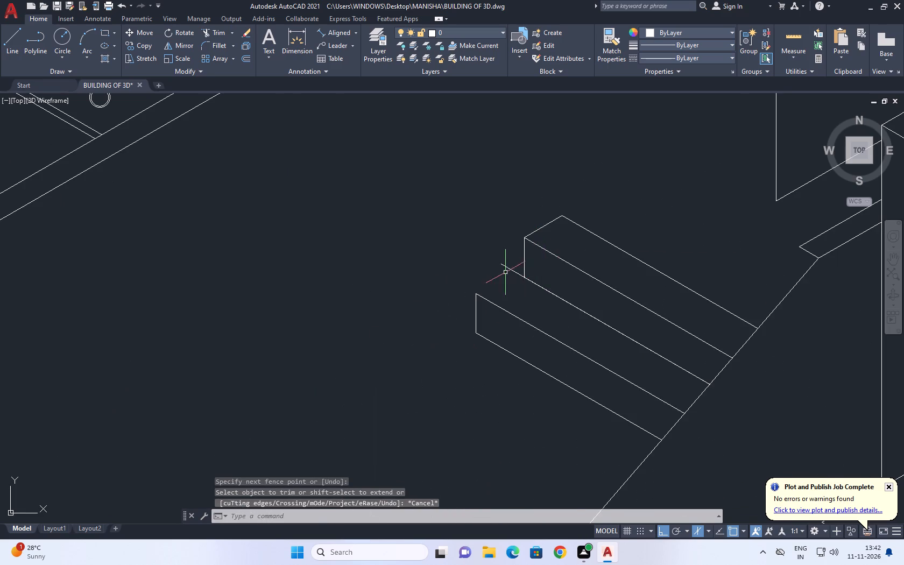
{"action": "scroll", "coordinate": [502, 270], "scroll_direction": "up", "scroll_amount": 2}
{"action": "middle_click_drag", "start_coordinate": [541, 279], "coordinate": [496, 291]}
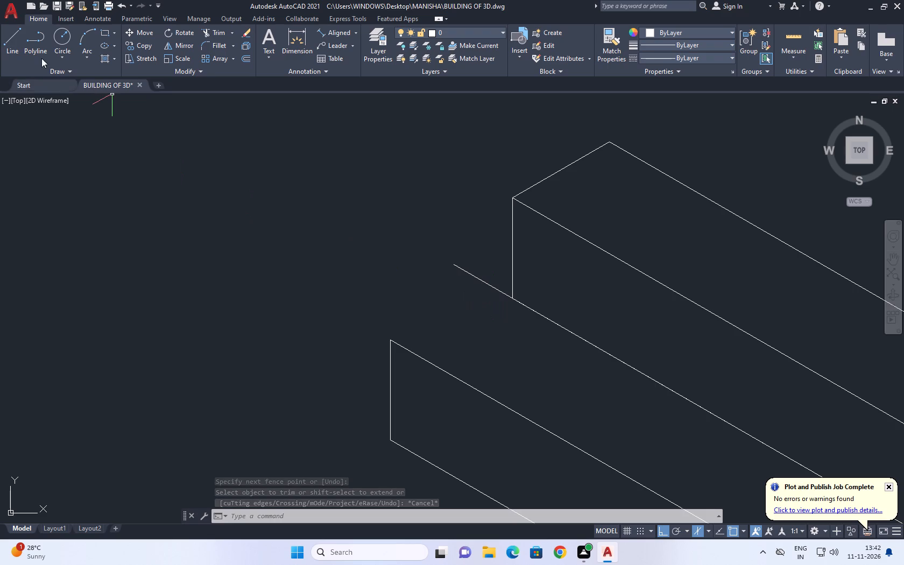
{"action": "left_click", "coordinate": [11, 46]}
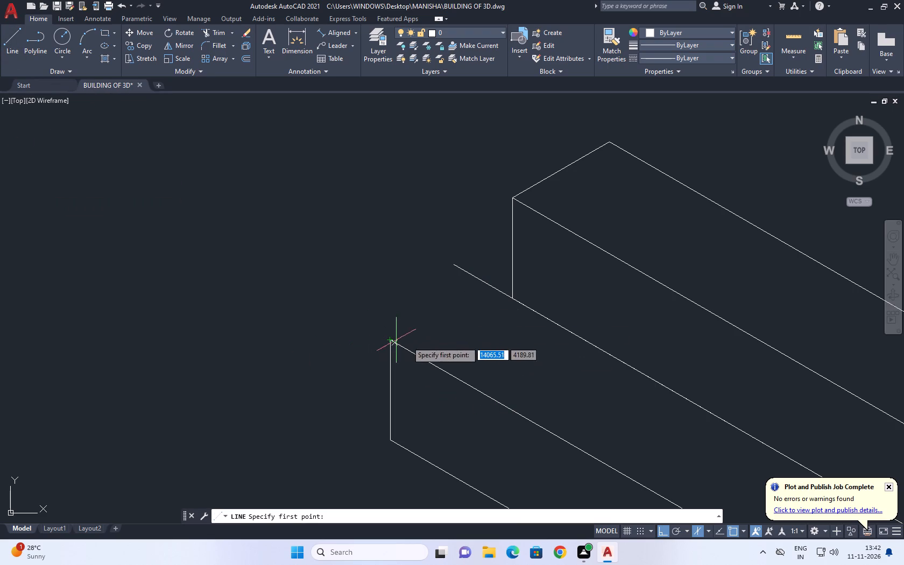
{"action": "left_click", "coordinate": [511, 296]}
{"action": "left_click", "coordinate": [325, 372]}
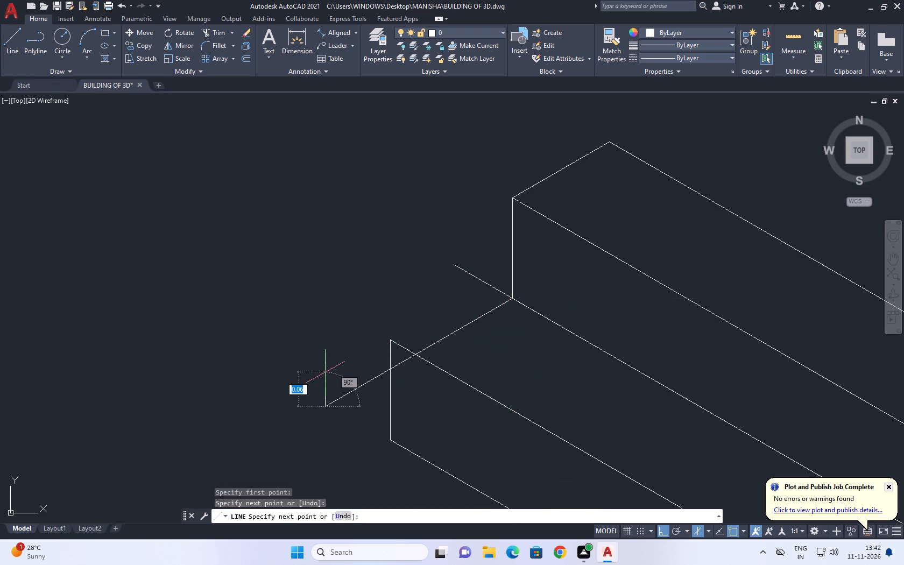
{"action": "right_click", "coordinate": [426, 264]}
{"action": "left_click", "coordinate": [458, 282]}
Draw a vertical riser line from the tread edge's crossing with the lower step line down past the lowest step line.
{"action": "middle_click_drag", "start_coordinate": [425, 352], "coordinate": [428, 282]}
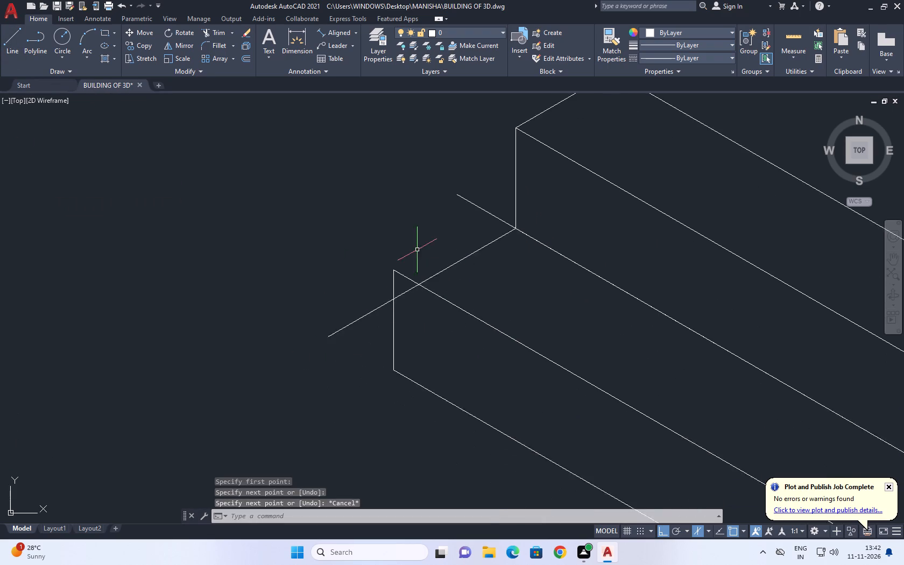
{"action": "scroll", "coordinate": [417, 249], "scroll_direction": "down", "scroll_amount": 2}
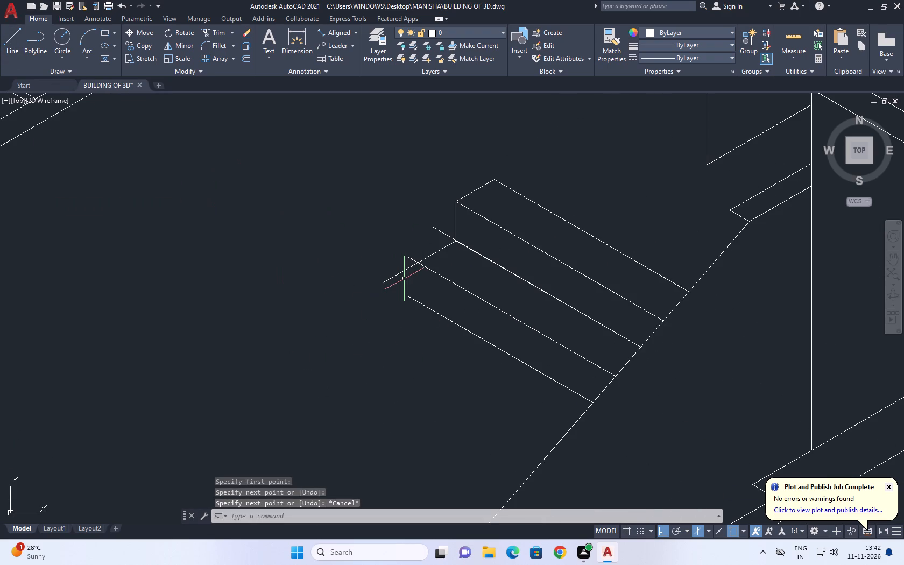
{"action": "left_click", "coordinate": [8, 46]}
{"action": "scroll", "coordinate": [419, 272], "scroll_direction": "up", "scroll_amount": 2}
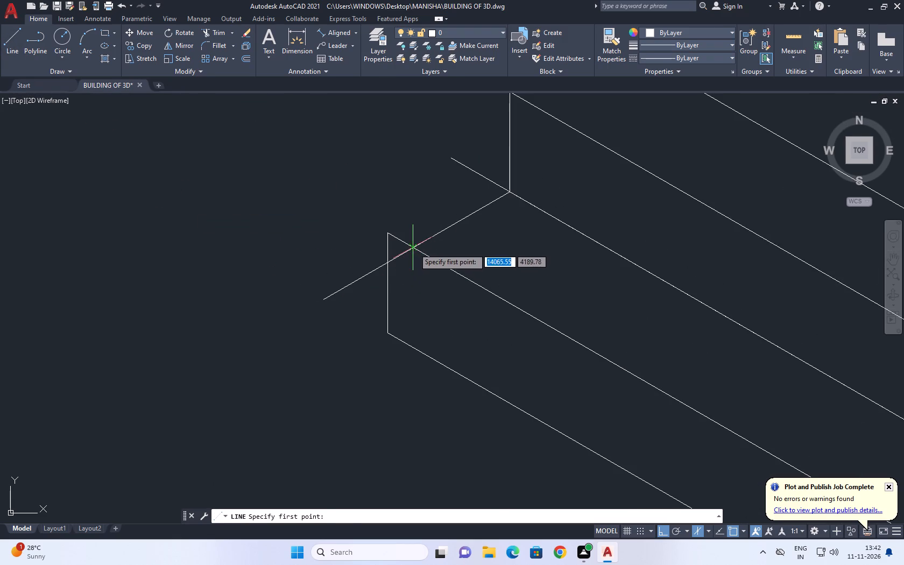
{"action": "left_click", "coordinate": [413, 248]}
{"action": "left_click", "coordinate": [412, 402]}
{"action": "right_click", "coordinate": [433, 337]}
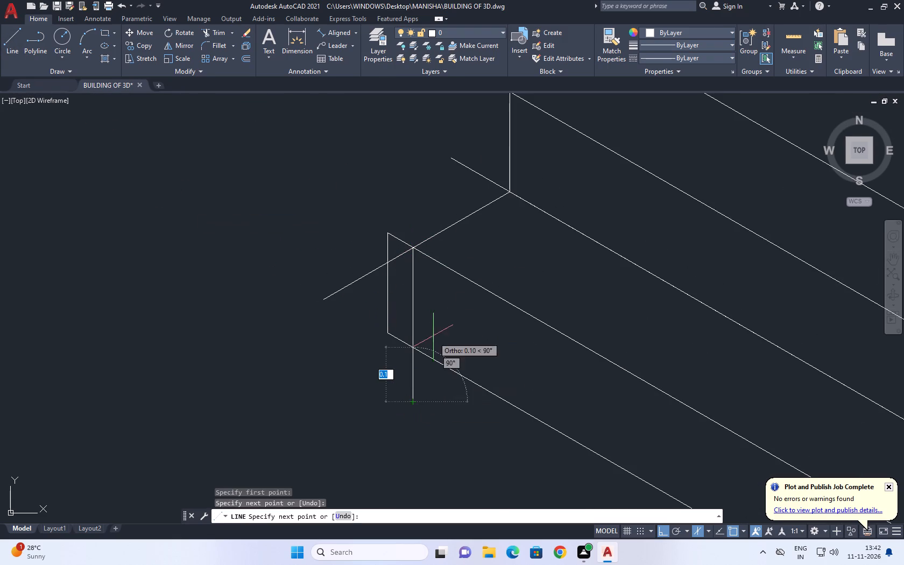
{"action": "left_click", "coordinate": [469, 352]}
Trim away the old lower riser and all line overhangs outside the second step's new tread edge and riser.
{"action": "left_click", "coordinate": [217, 31]}
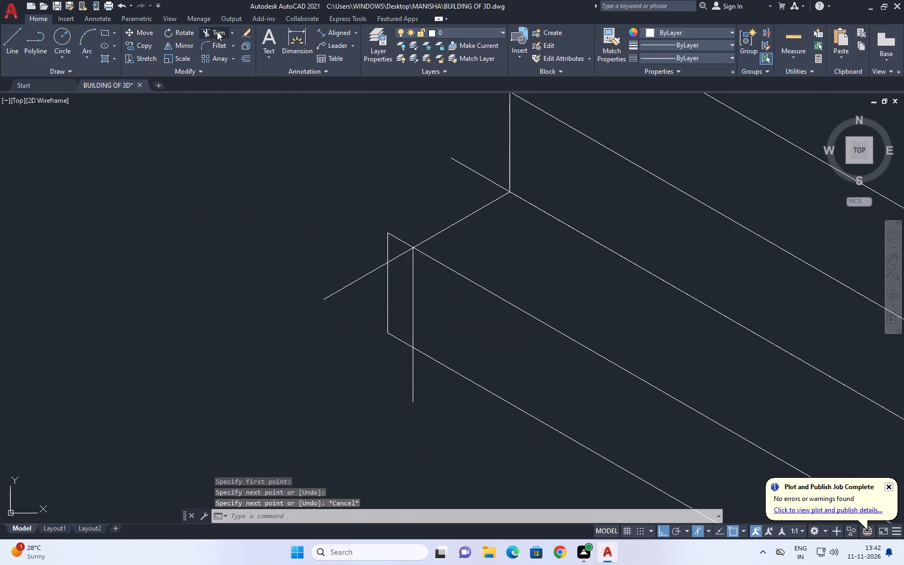
{"action": "left_click", "coordinate": [420, 224]}
{"action": "left_click", "coordinate": [380, 276]}
{"action": "left_click", "coordinate": [387, 256]}
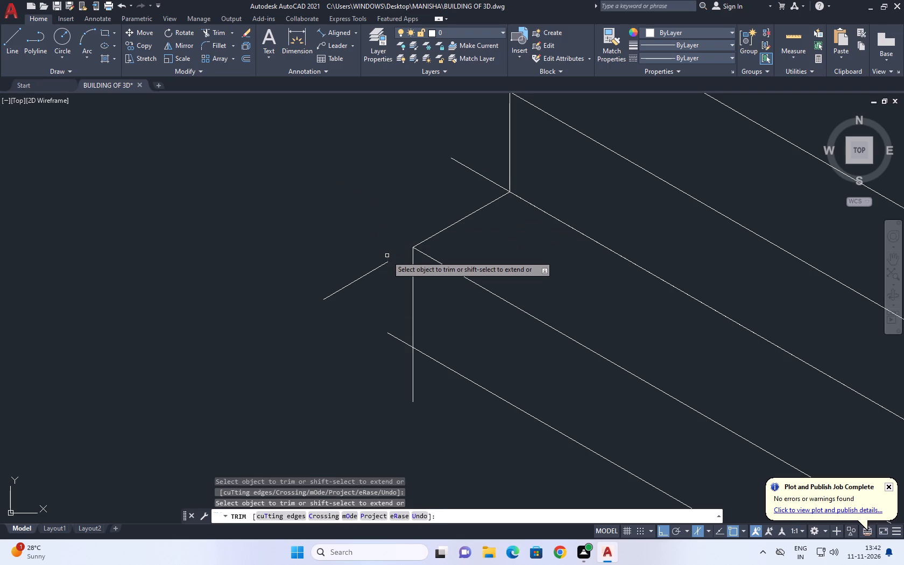
{"action": "left_click", "coordinate": [378, 273]}
{"action": "left_click", "coordinate": [378, 265]}
{"action": "left_click_drag", "start_coordinate": [387, 303], "coordinate": [390, 316]}
{"action": "left_click", "coordinate": [433, 388]}
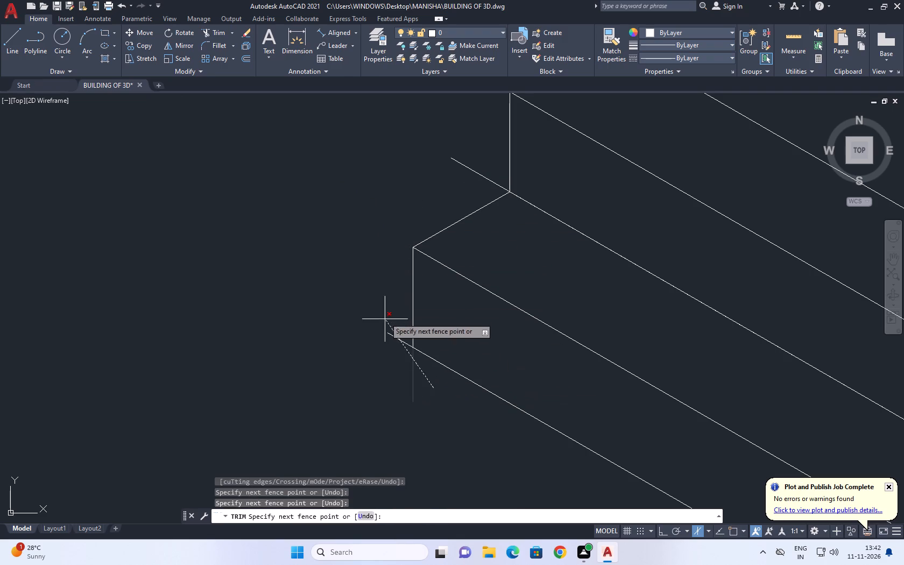
{"action": "left_click_drag", "start_coordinate": [383, 302], "coordinate": [383, 310]}
{"action": "left_click_drag", "start_coordinate": [463, 154], "coordinate": [460, 161]}
{"action": "left_click_drag", "start_coordinate": [447, 172], "coordinate": [441, 174]}
{"action": "right_click", "coordinate": [365, 152]}
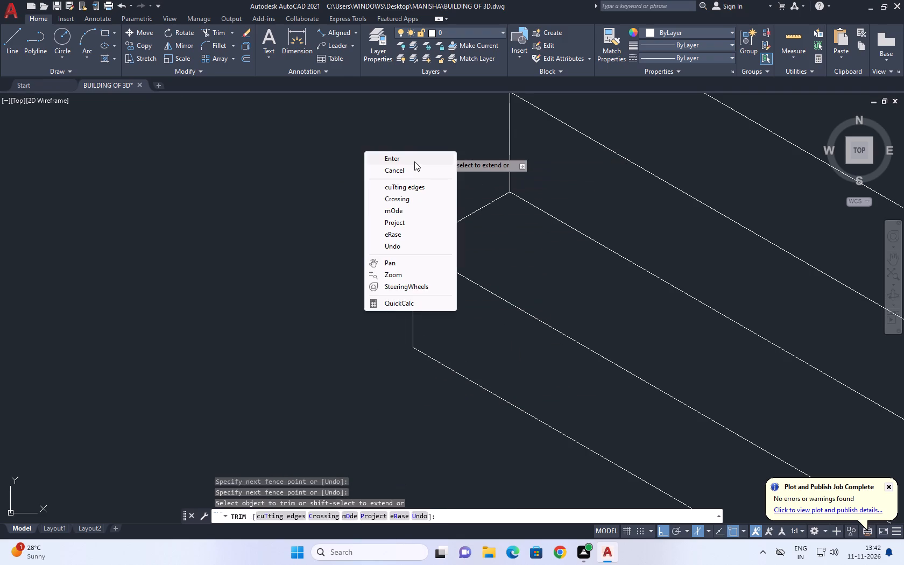
{"action": "left_click", "coordinate": [416, 165]}
Copy the second step's tread edge, riser and two step lines eight times down the stair, each starting at the previous riser's base.
{"action": "scroll", "coordinate": [362, 182], "scroll_direction": "down", "scroll_amount": 4}
{"action": "scroll", "coordinate": [386, 197], "scroll_direction": "up", "scroll_amount": 4}
{"action": "left_click", "coordinate": [347, 133]}
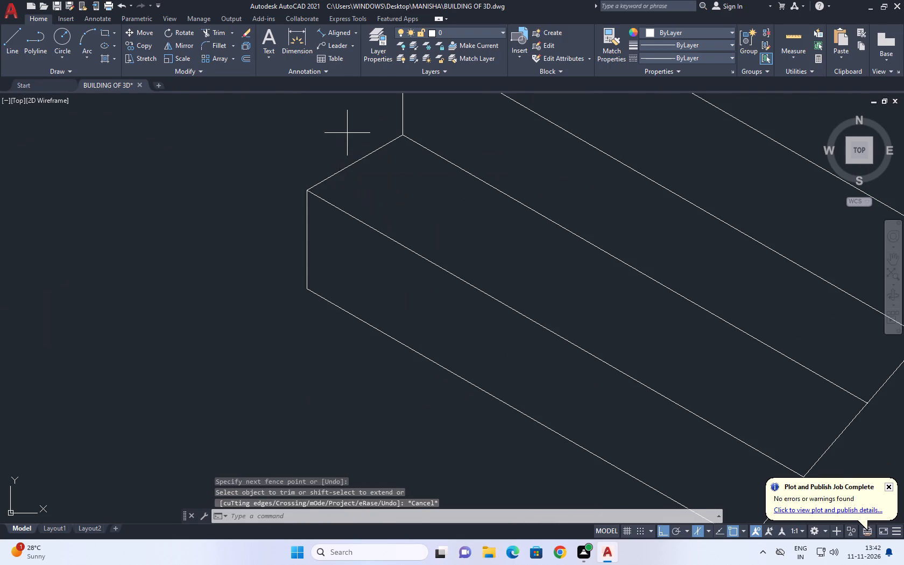
{"action": "left_click", "coordinate": [284, 298]}
{"action": "scroll", "coordinate": [397, 260], "scroll_direction": "down", "scroll_amount": 3}
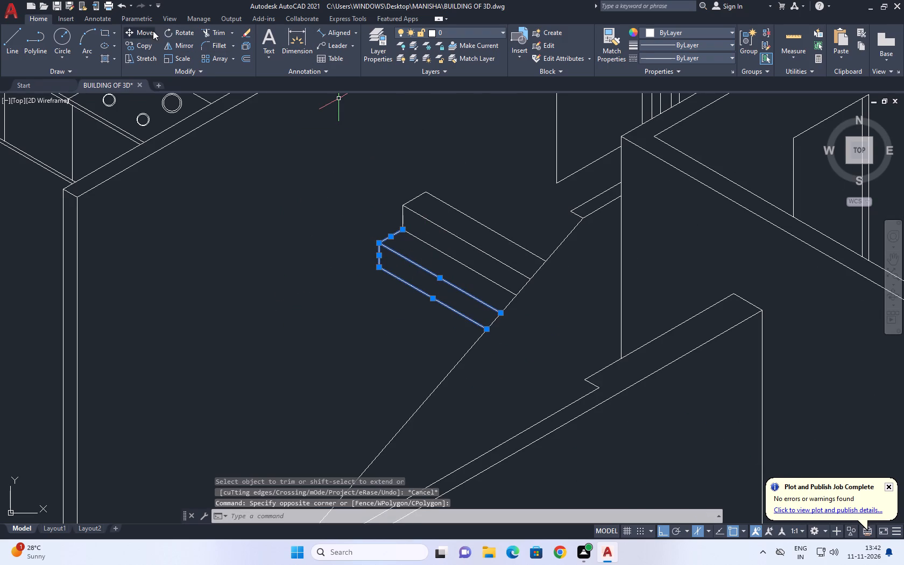
{"action": "left_click", "coordinate": [147, 44]}
{"action": "scroll", "coordinate": [397, 223], "scroll_direction": "up", "scroll_amount": 2}
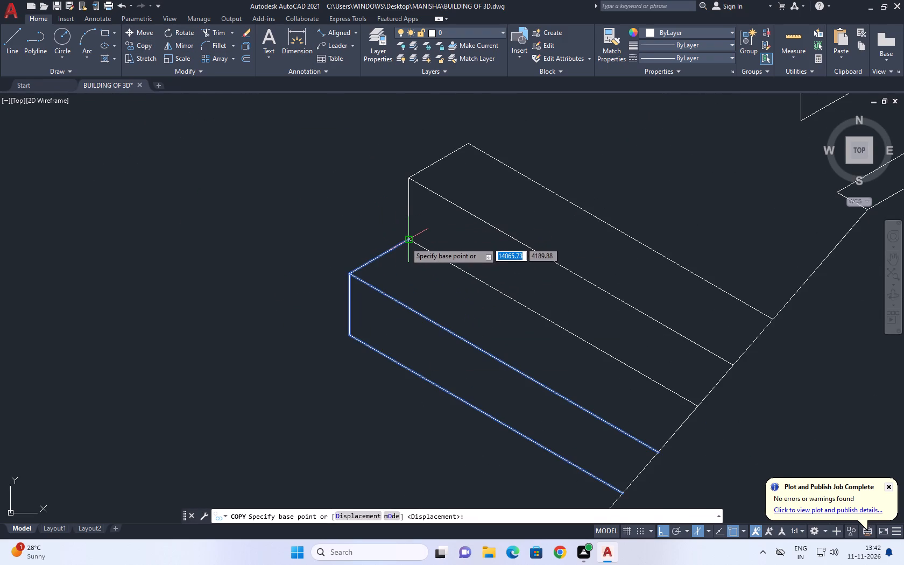
{"action": "left_click", "coordinate": [405, 242]}
{"action": "scroll", "coordinate": [405, 241], "scroll_direction": "down", "scroll_amount": 1}
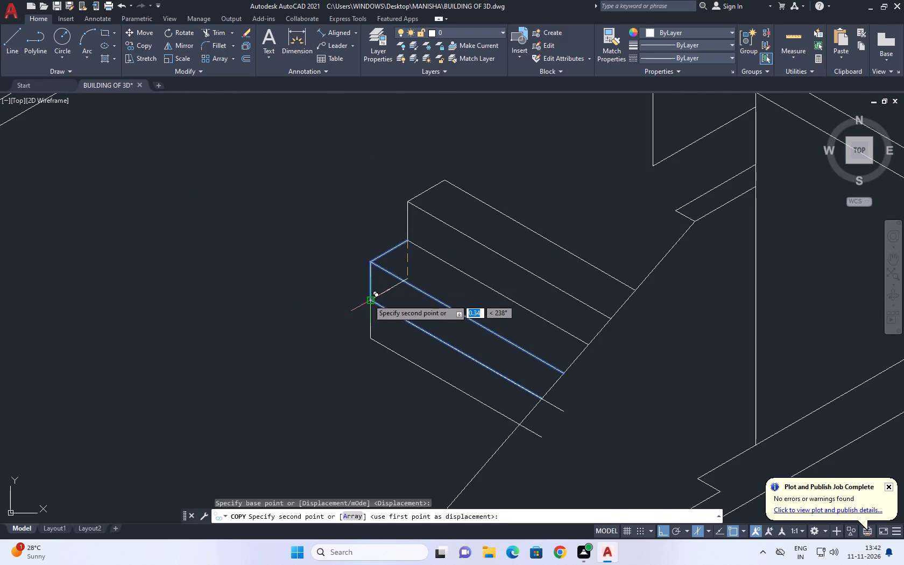
{"action": "left_click", "coordinate": [368, 300]}
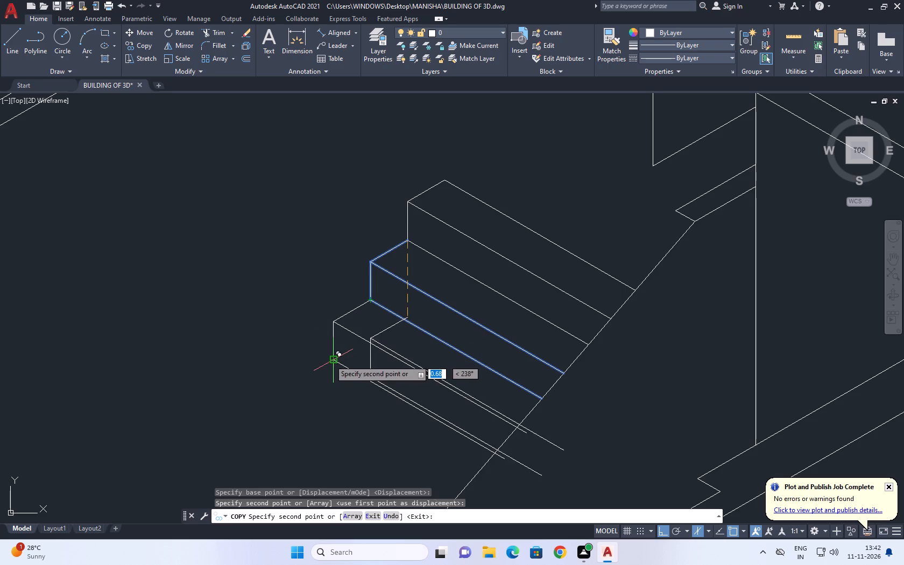
{"action": "left_click", "coordinate": [330, 360]}
{"action": "scroll", "coordinate": [412, 278], "scroll_direction": "down", "scroll_amount": 2}
{"action": "scroll", "coordinate": [361, 333], "scroll_direction": "up", "scroll_amount": 2}
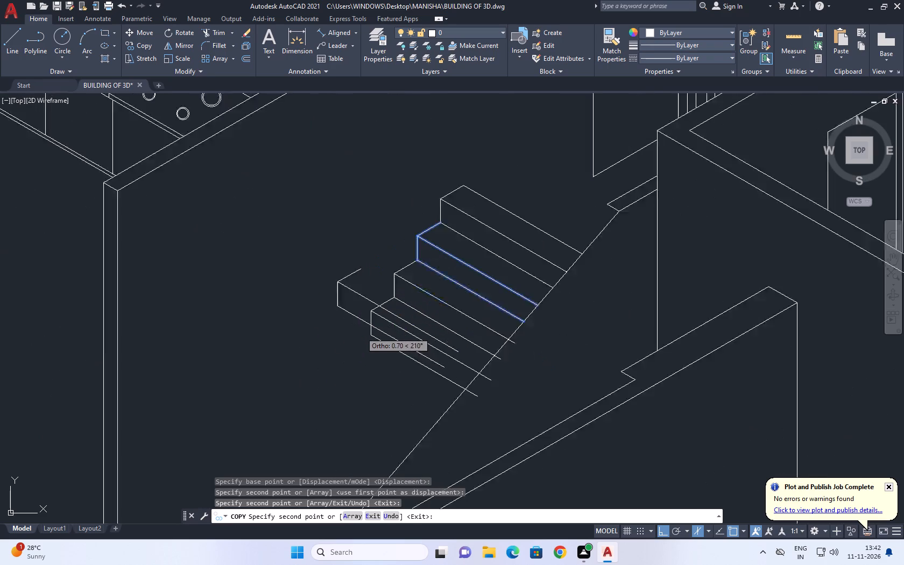
{"action": "left_click", "coordinate": [376, 338]}
{"action": "scroll", "coordinate": [372, 304], "scroll_direction": "down", "scroll_amount": 1}
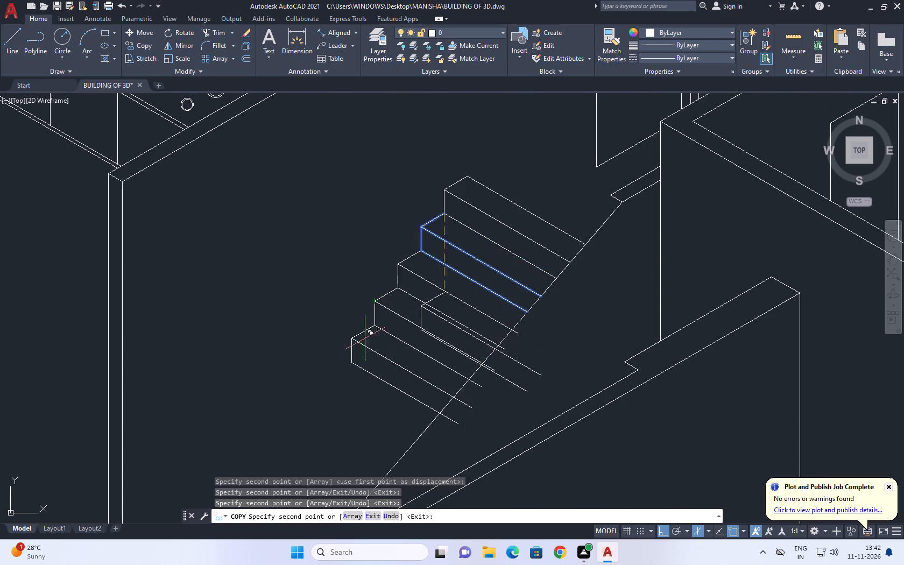
{"action": "scroll", "coordinate": [352, 372], "scroll_direction": "up", "scroll_amount": 2}
{"action": "left_click", "coordinate": [346, 348]}
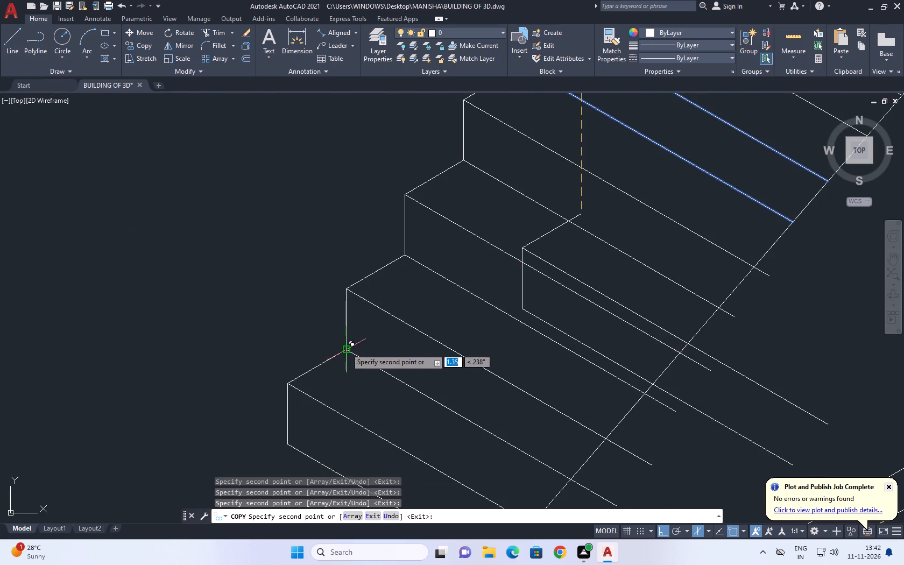
{"action": "scroll", "coordinate": [465, 257], "scroll_direction": "down", "scroll_amount": 4}
{"action": "scroll", "coordinate": [424, 292], "scroll_direction": "up", "scroll_amount": 3}
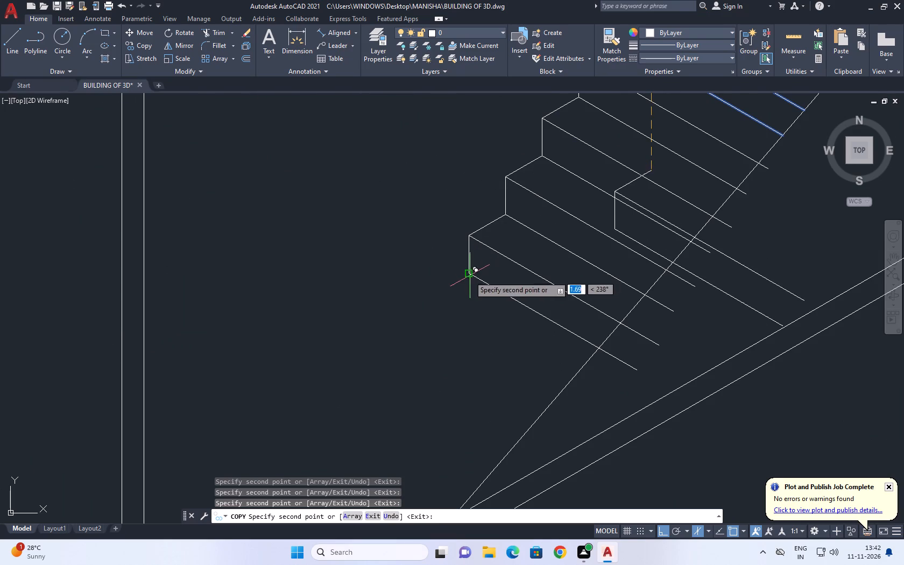
{"action": "left_click", "coordinate": [467, 277]}
{"action": "scroll", "coordinate": [467, 264], "scroll_direction": "down", "scroll_amount": 1}
{"action": "scroll", "coordinate": [461, 299], "scroll_direction": "up", "scroll_amount": 2}
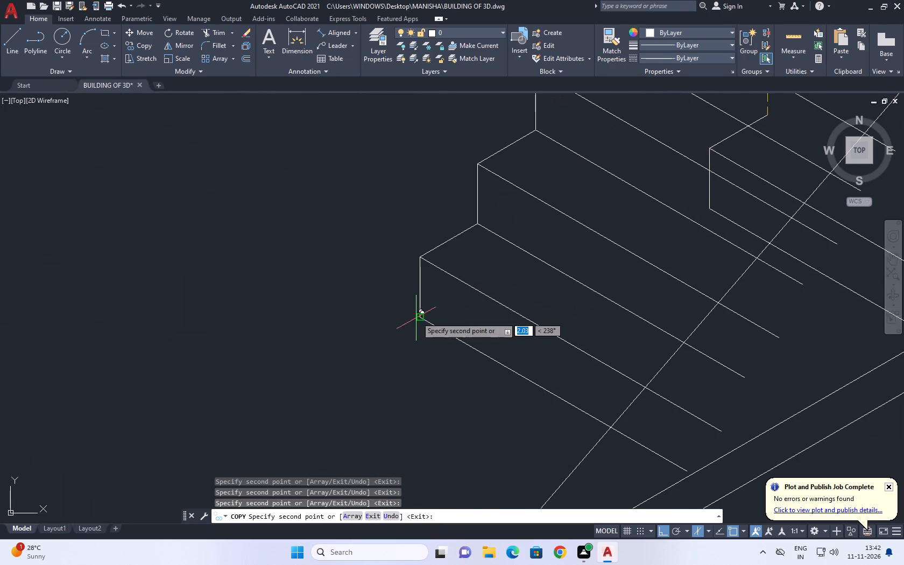
{"action": "left_click", "coordinate": [416, 314]}
{"action": "scroll", "coordinate": [484, 196], "scroll_direction": "down", "scroll_amount": 2}
{"action": "scroll", "coordinate": [428, 285], "scroll_direction": "up", "scroll_amount": 1}
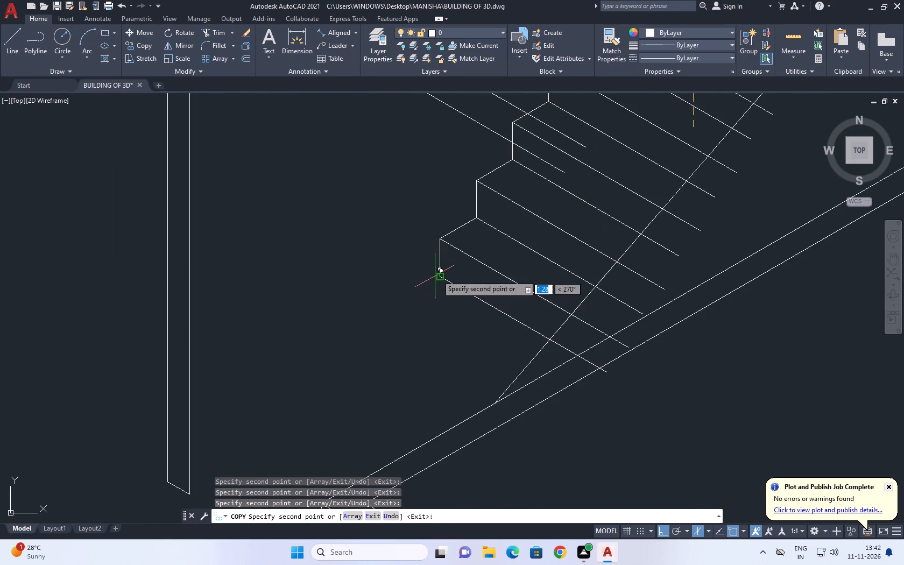
{"action": "left_click", "coordinate": [438, 275]}
{"action": "left_click", "coordinate": [404, 336]}
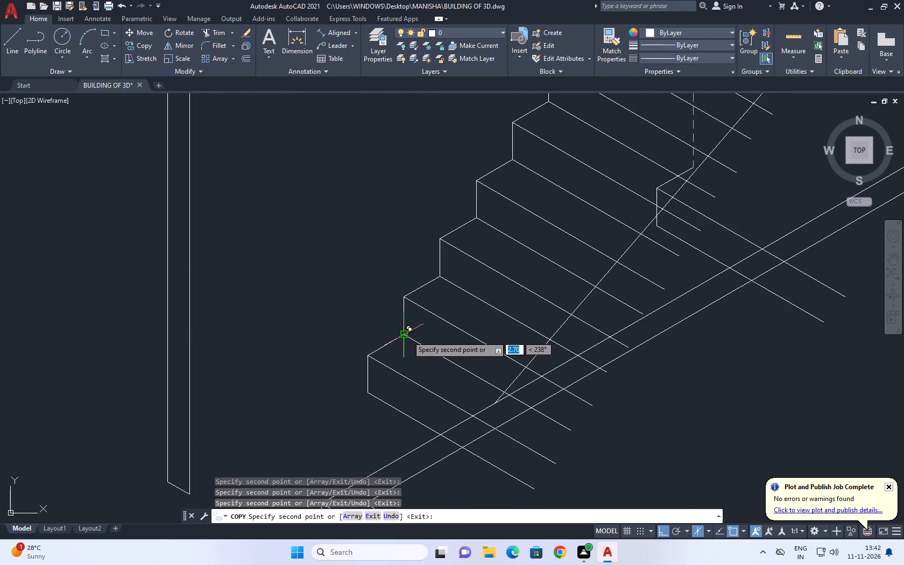
{"action": "right_click", "coordinate": [382, 232]}
{"action": "left_click", "coordinate": [402, 242]}
Trim the step lines' overhangs beyond the sloped stair line, working from the upper steps down to the wall top.
{"action": "scroll", "coordinate": [428, 251], "scroll_direction": "down", "scroll_amount": 3}
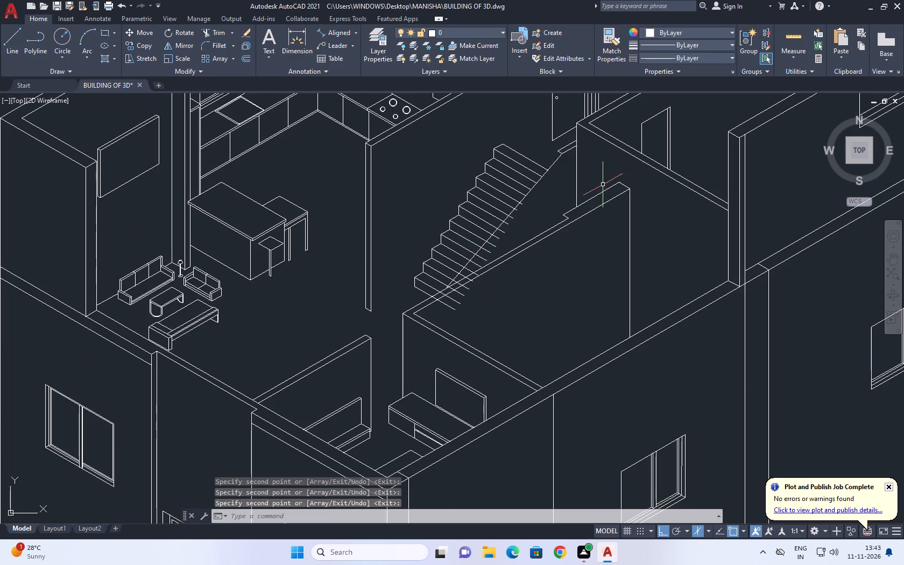
{"action": "middle_click_drag", "start_coordinate": [601, 185], "coordinate": [597, 200]}
{"action": "left_click", "coordinate": [225, 32]}
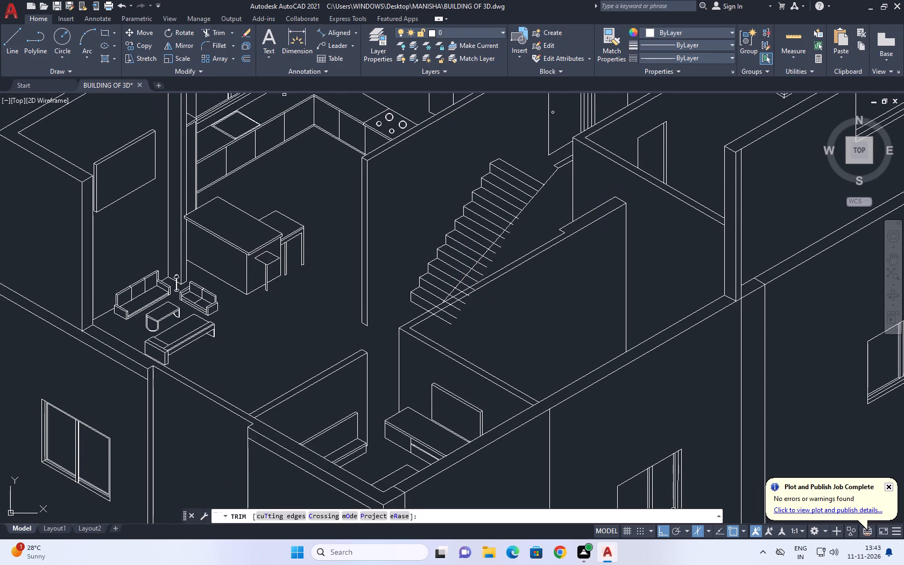
{"action": "scroll", "coordinate": [509, 217], "scroll_direction": "up", "scroll_amount": 4}
{"action": "left_click", "coordinate": [552, 215]}
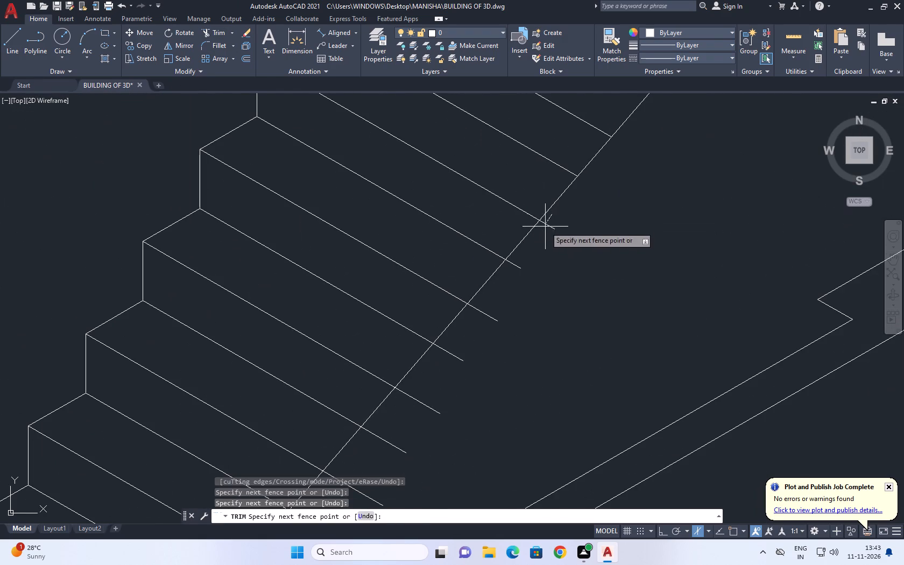
{"action": "left_click", "coordinate": [437, 372]}
{"action": "scroll", "coordinate": [509, 329], "scroll_direction": "down", "scroll_amount": 3}
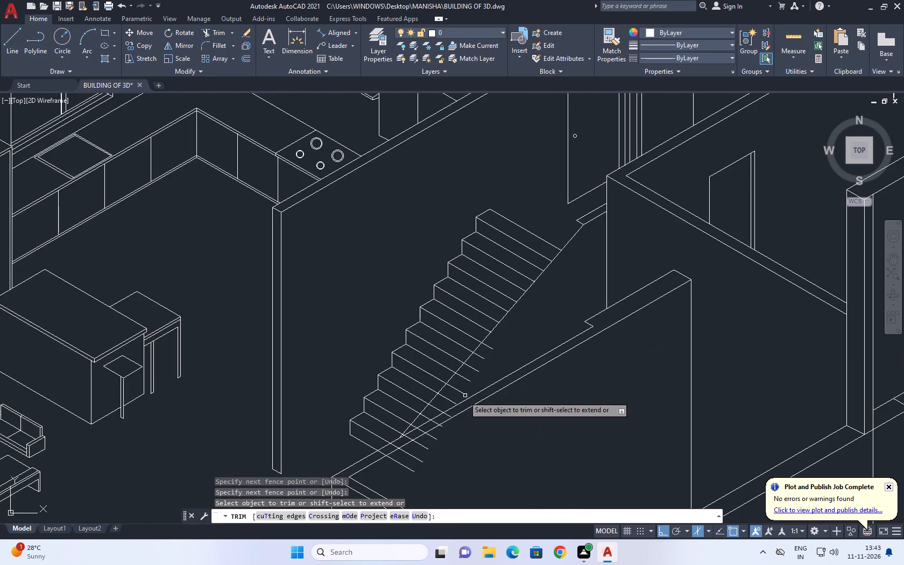
{"action": "middle_click_drag", "start_coordinate": [459, 398], "coordinate": [524, 323]}
{"action": "scroll", "coordinate": [560, 258], "scroll_direction": "up", "scroll_amount": 3}
{"action": "left_click", "coordinate": [545, 300]}
{"action": "scroll", "coordinate": [471, 376], "scroll_direction": "down", "scroll_amount": 1}
{"action": "middle_click_drag", "start_coordinate": [464, 394], "coordinate": [505, 312]}
{"action": "scroll", "coordinate": [464, 386], "scroll_direction": "down", "scroll_amount": 1}
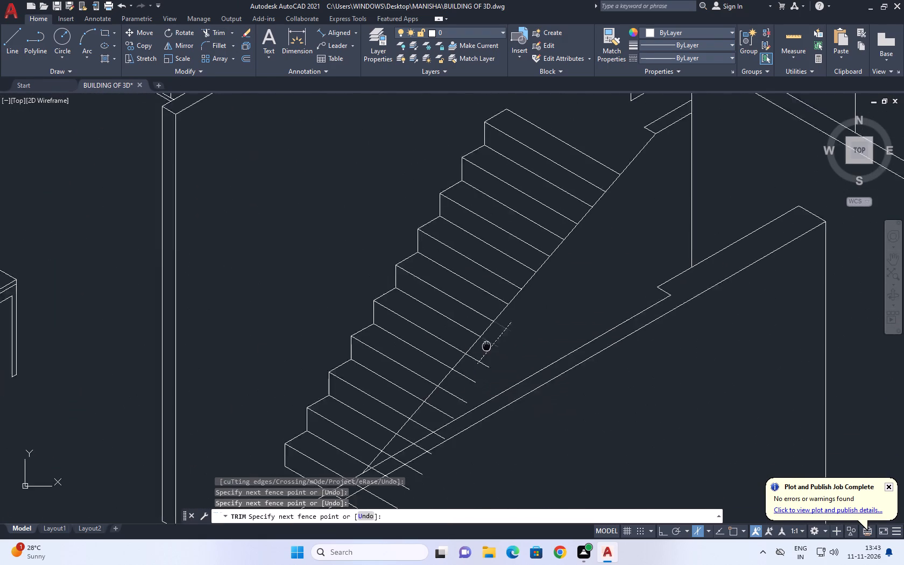
{"action": "middle_click_drag", "start_coordinate": [505, 312], "coordinate": [513, 296]}
{"action": "left_click", "coordinate": [462, 358]}
{"action": "middle_click_drag", "start_coordinate": [450, 357], "coordinate": [524, 277]}
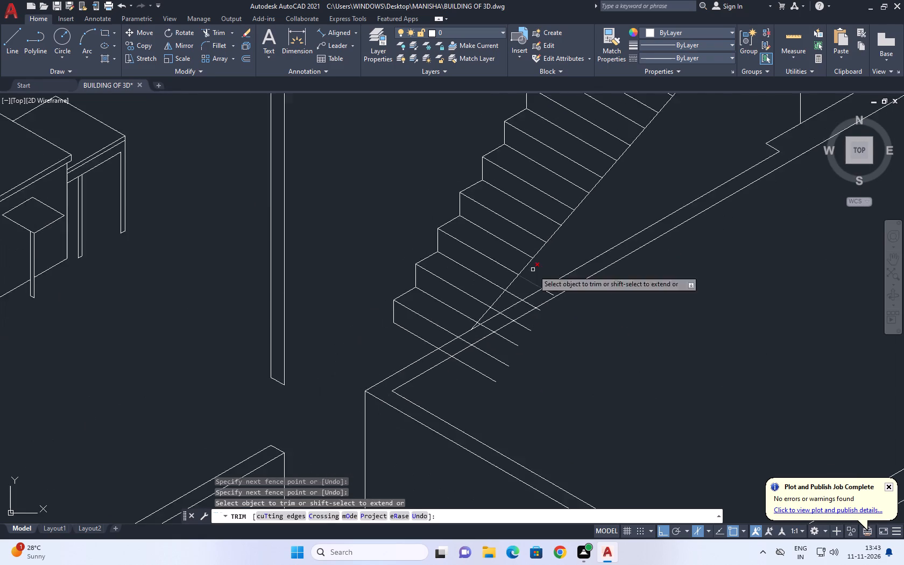
{"action": "scroll", "coordinate": [529, 291], "scroll_direction": "up", "scroll_amount": 2}
{"action": "left_click_drag", "start_coordinate": [553, 249], "coordinate": [542, 260]}
{"action": "left_click_drag", "start_coordinate": [437, 342], "coordinate": [447, 333]}
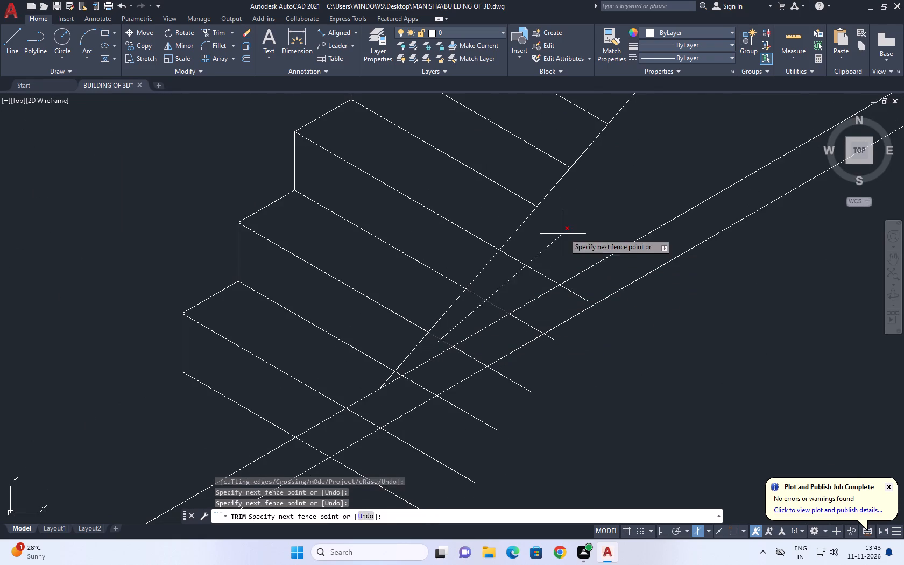
{"action": "left_click", "coordinate": [566, 231]}
Trim the lowest step lines where they cross the wall top, including the short stub past the sloped line's foot.
{"action": "left_click_drag", "start_coordinate": [588, 286], "coordinate": [585, 291]}
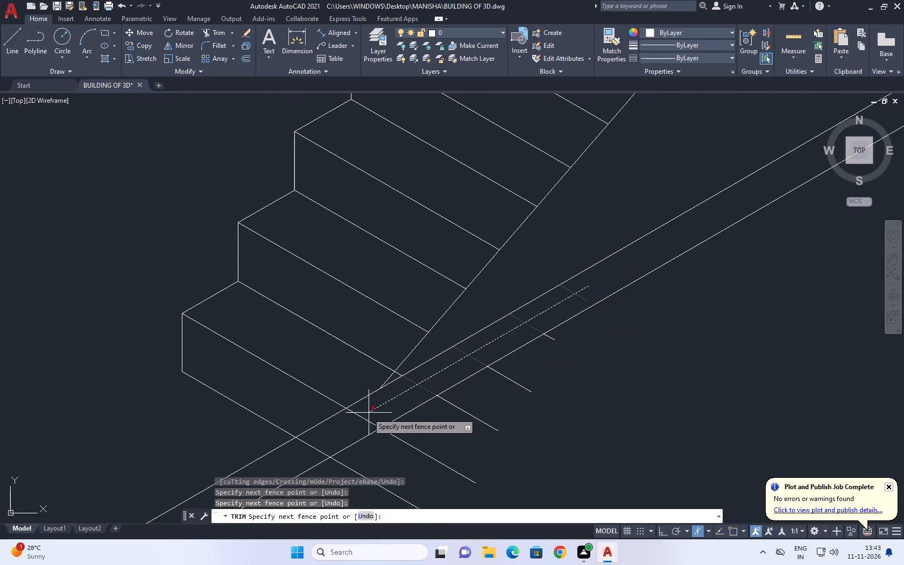
{"action": "left_click_drag", "start_coordinate": [315, 441], "coordinate": [307, 441]}
{"action": "left_click", "coordinate": [305, 441]}
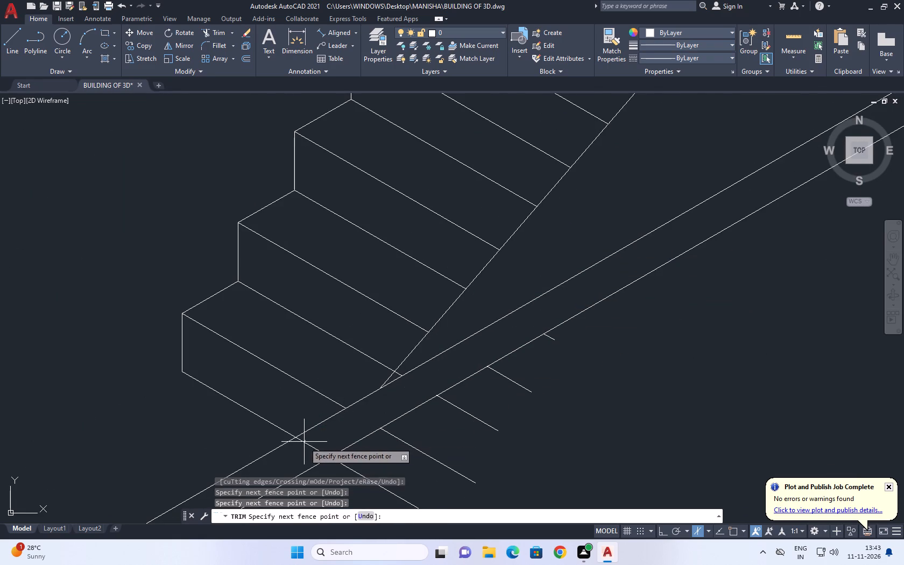
{"action": "left_click_drag", "start_coordinate": [298, 449], "coordinate": [303, 446]}
{"action": "middle_click_drag", "start_coordinate": [553, 243], "coordinate": [472, 169]}
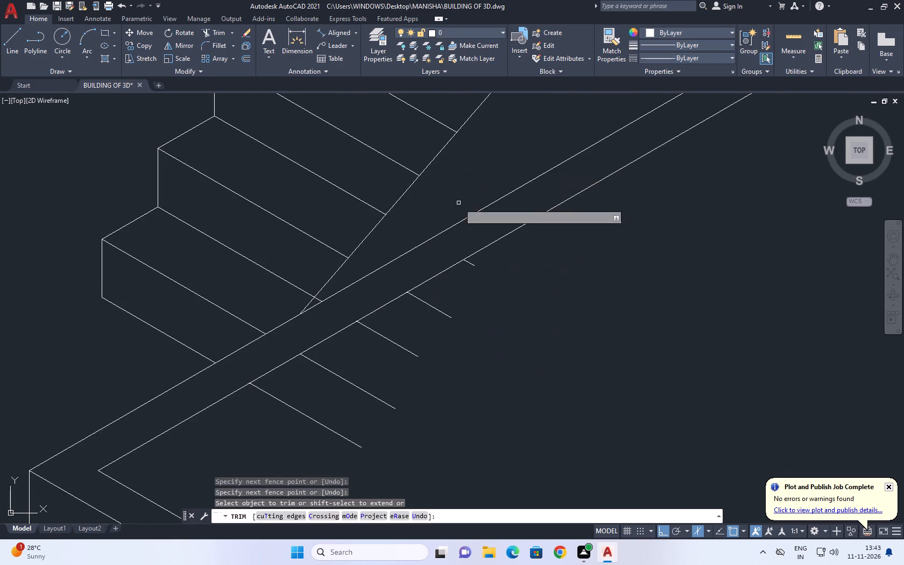
{"action": "scroll", "coordinate": [317, 302], "scroll_direction": "up", "scroll_amount": 3}
{"action": "left_click", "coordinate": [321, 293]}
{"action": "right_click", "coordinate": [400, 231]}
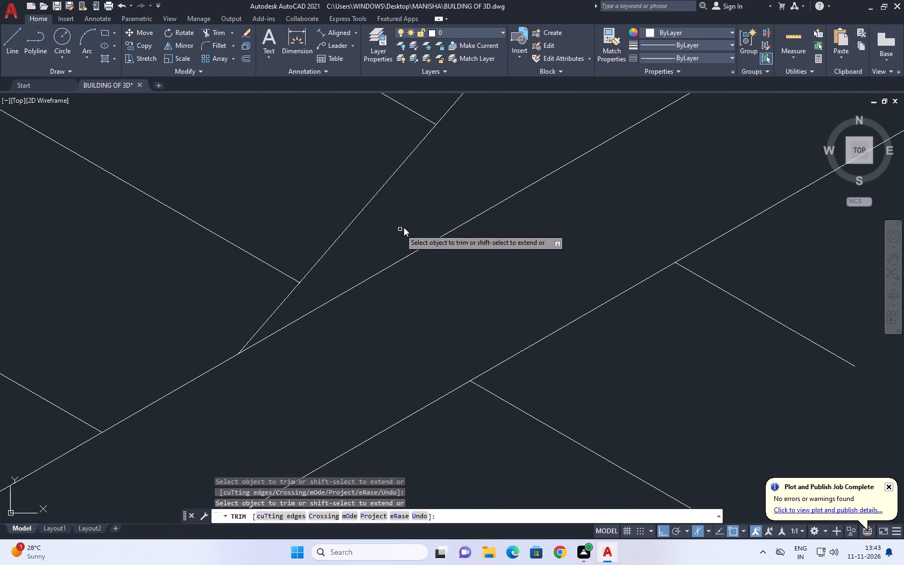
{"action": "left_click", "coordinate": [422, 242]}
Erase the five leftover step-line pieces beyond the inner edge of the wall top below the stairs.
{"action": "scroll", "coordinate": [432, 243], "scroll_direction": "down", "scroll_amount": 3}
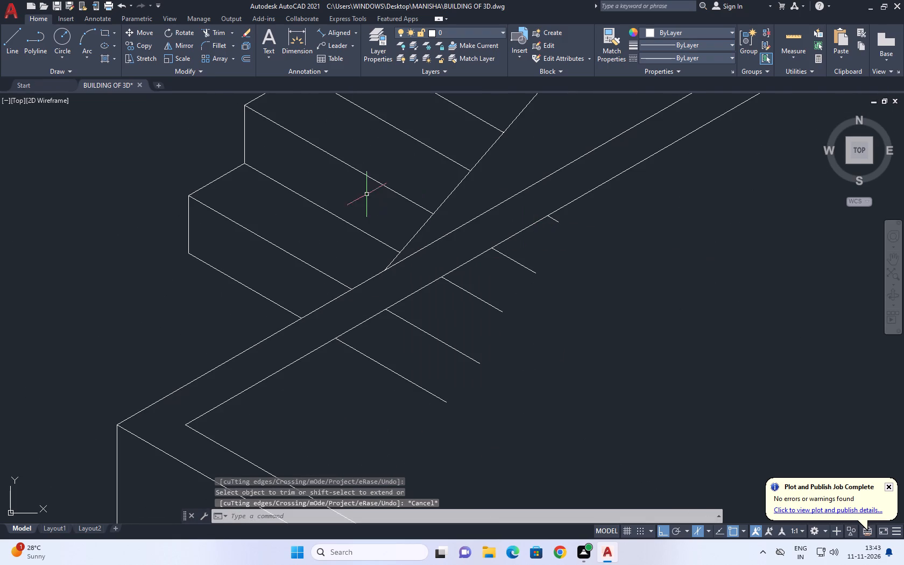
{"action": "left_click", "coordinate": [359, 142]}
{"action": "left_click", "coordinate": [623, 407]}
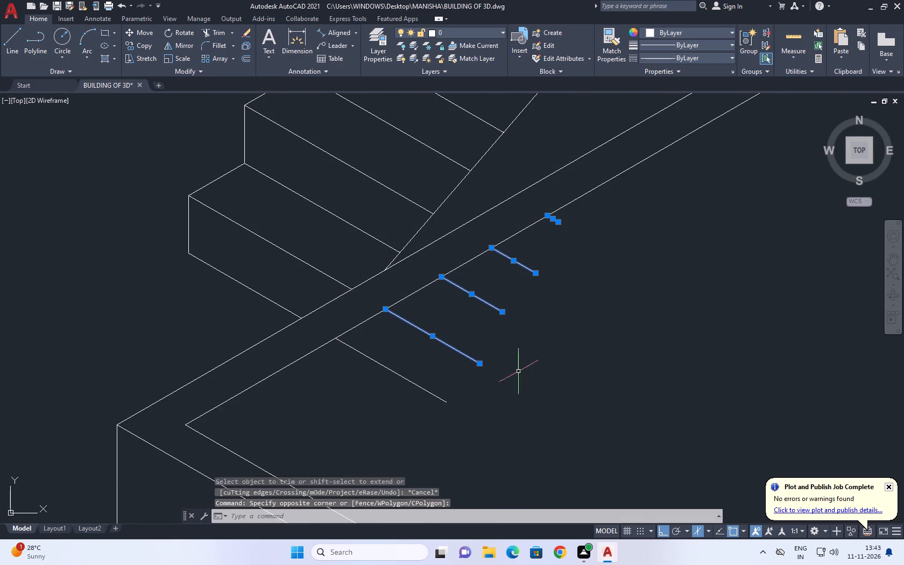
{"action": "left_click_drag", "start_coordinate": [478, 379], "coordinate": [467, 389]}
{"action": "left_click", "coordinate": [404, 421]}
{"action": "right_click", "coordinate": [600, 221]}
{"action": "left_click", "coordinate": [634, 286]}
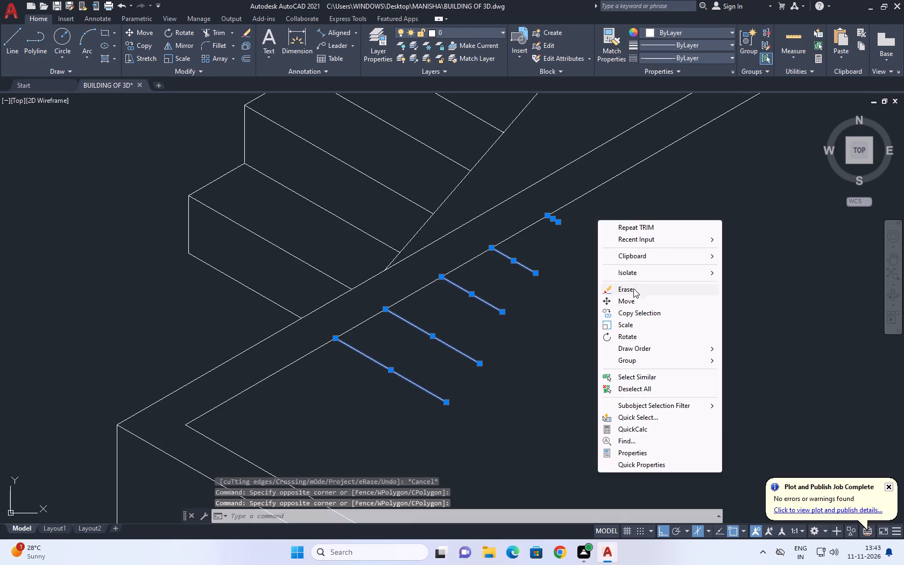
Copy the top step's tread edge, riser and step lines once up the stair, from its riser base to its tread's back corner.
{"action": "scroll", "coordinate": [508, 252], "scroll_direction": "down", "scroll_amount": 4}
{"action": "middle_click_drag", "start_coordinate": [576, 189], "coordinate": [562, 264]}
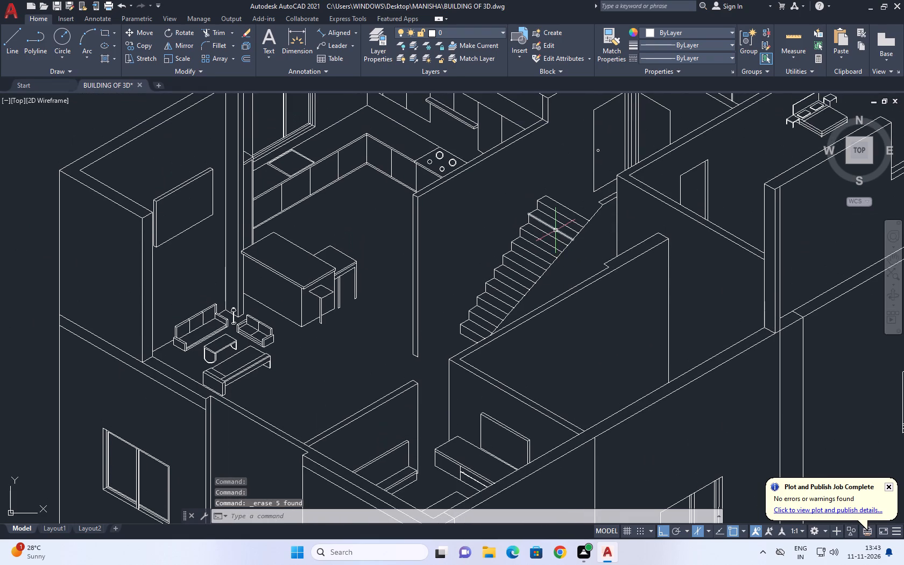
{"action": "middle_click_drag", "start_coordinate": [553, 207], "coordinate": [556, 237]}
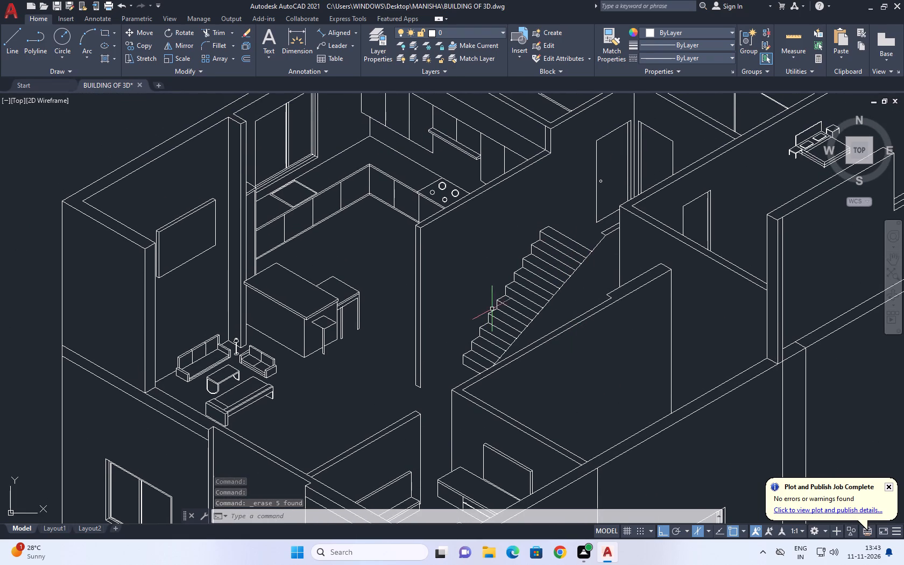
{"action": "scroll", "coordinate": [585, 239], "scroll_direction": "up", "scroll_amount": 3}
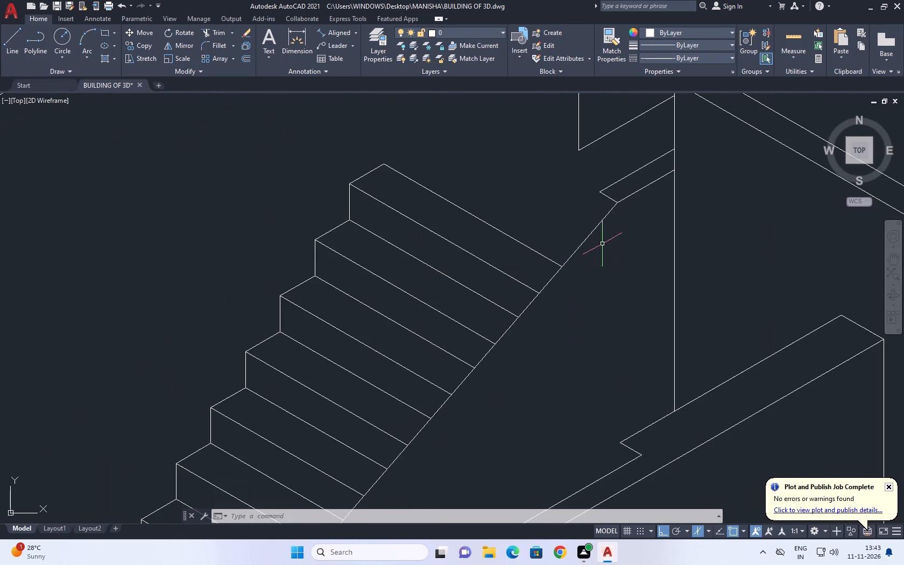
{"action": "middle_click_drag", "start_coordinate": [554, 200], "coordinate": [564, 236]}
{"action": "left_click", "coordinate": [341, 135]}
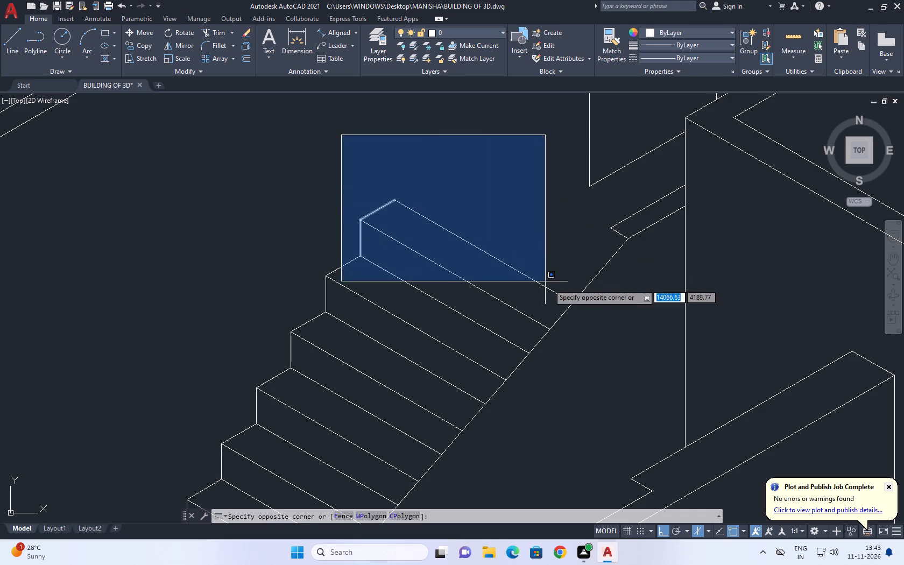
{"action": "left_click", "coordinate": [584, 366]}
{"action": "left_click", "coordinate": [150, 45]}
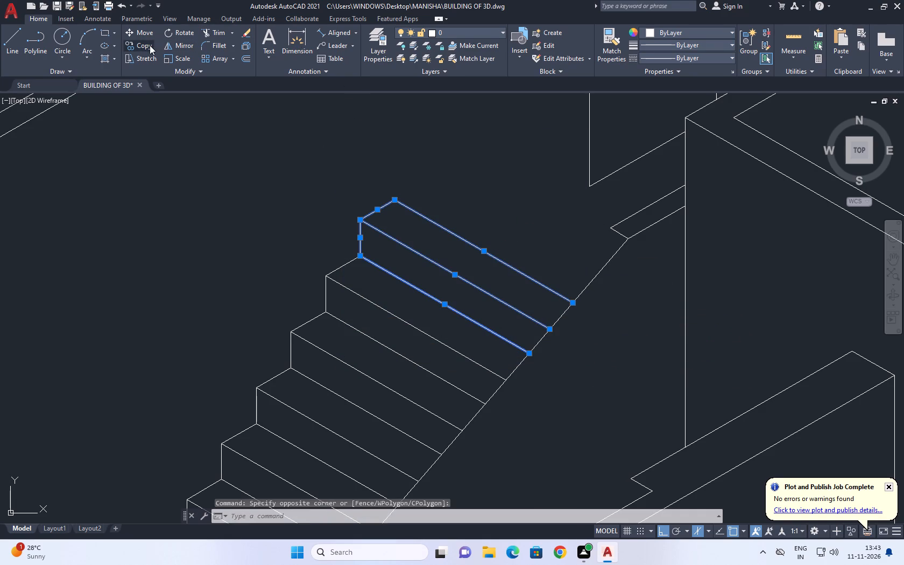
{"action": "left_click", "coordinate": [360, 257]}
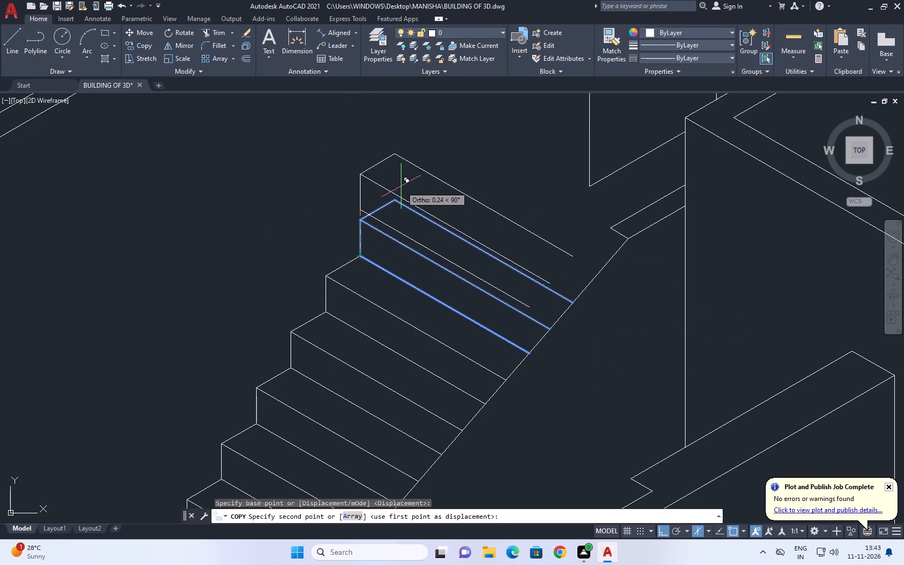
{"action": "left_click", "coordinate": [398, 197]}
{"action": "right_click", "coordinate": [472, 137]}
{"action": "left_click", "coordinate": [497, 150]}
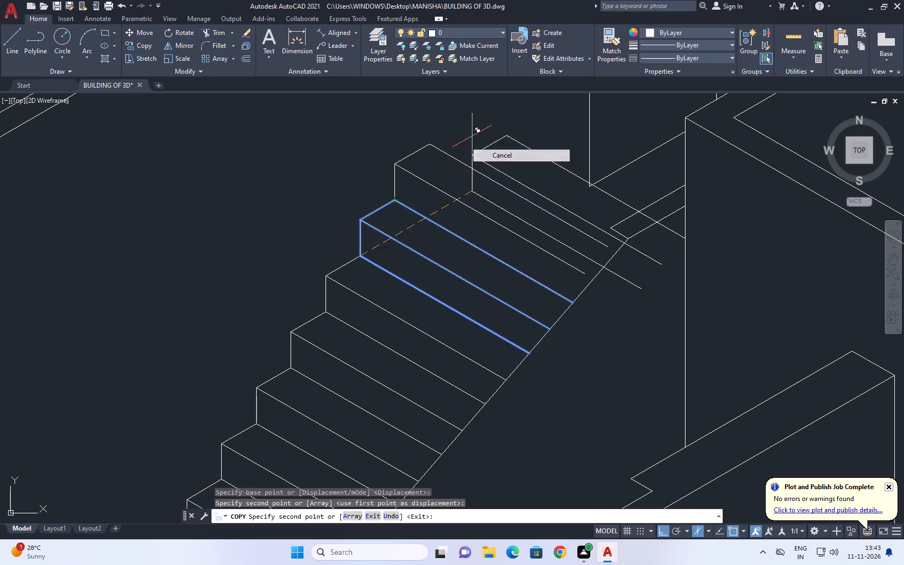
Erase the duplicate step line at the base of the new top step's riser.
{"action": "middle_click_drag", "start_coordinate": [520, 192], "coordinate": [498, 214]}
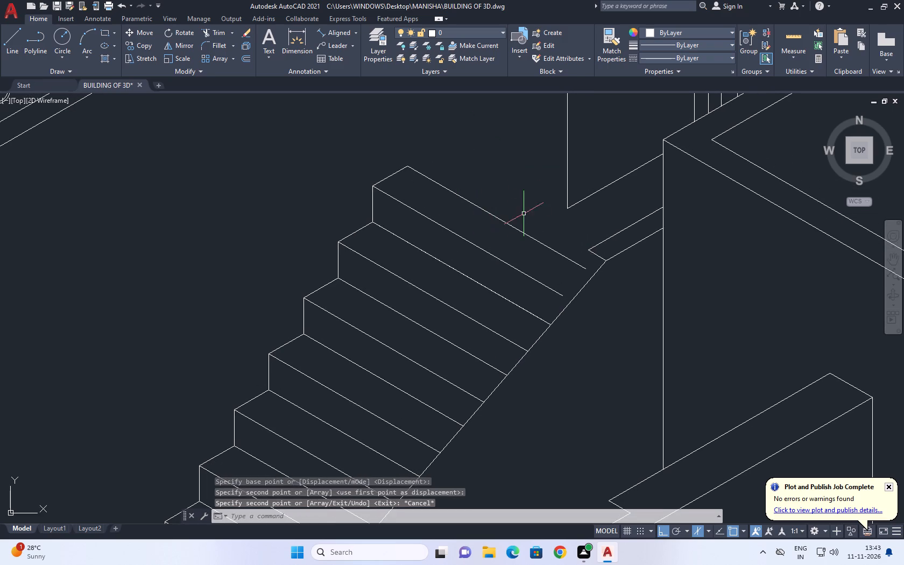
{"action": "left_click", "coordinate": [454, 266]}
{"action": "right_click", "coordinate": [469, 155]}
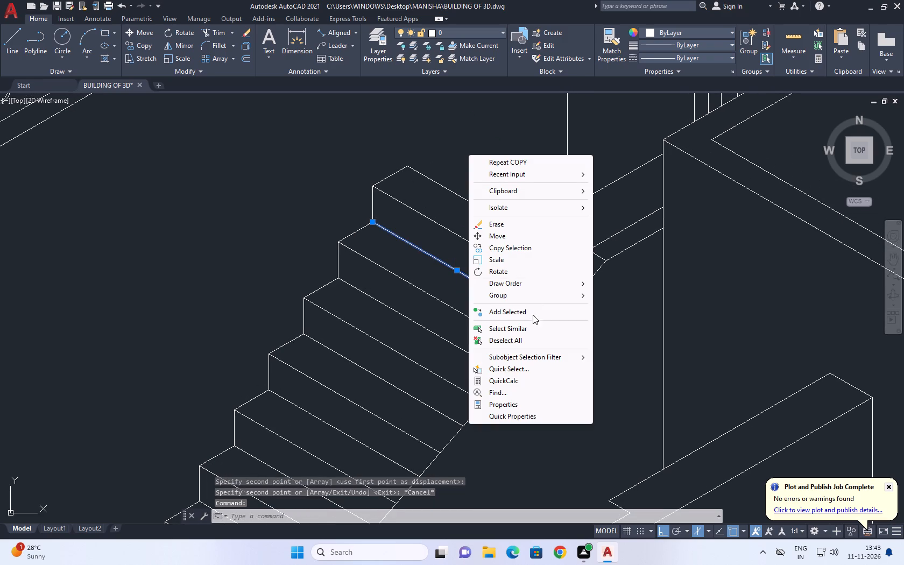
{"action": "left_click", "coordinate": [506, 223]}
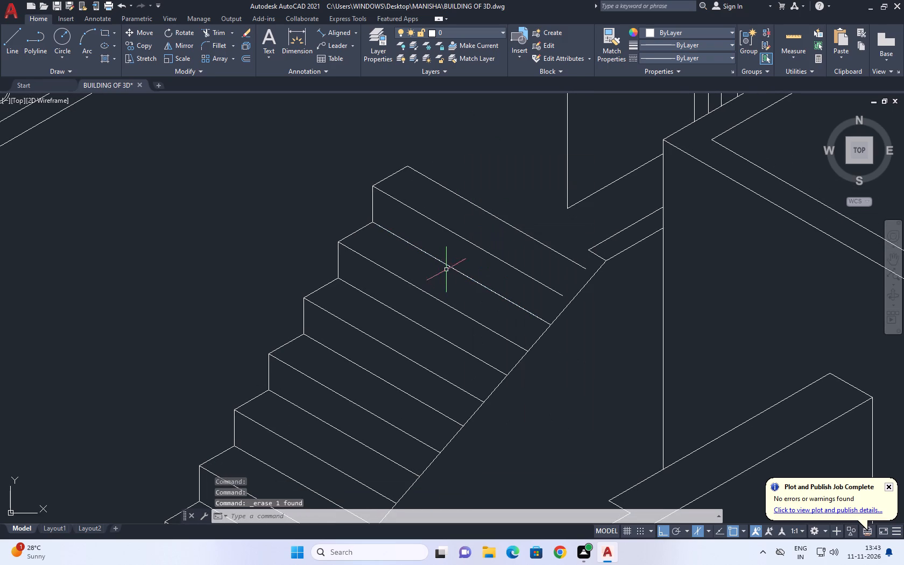
Extend the new top step's two long lines to the sloped stair line.
{"action": "middle_click_drag", "start_coordinate": [575, 265], "coordinate": [567, 284]}
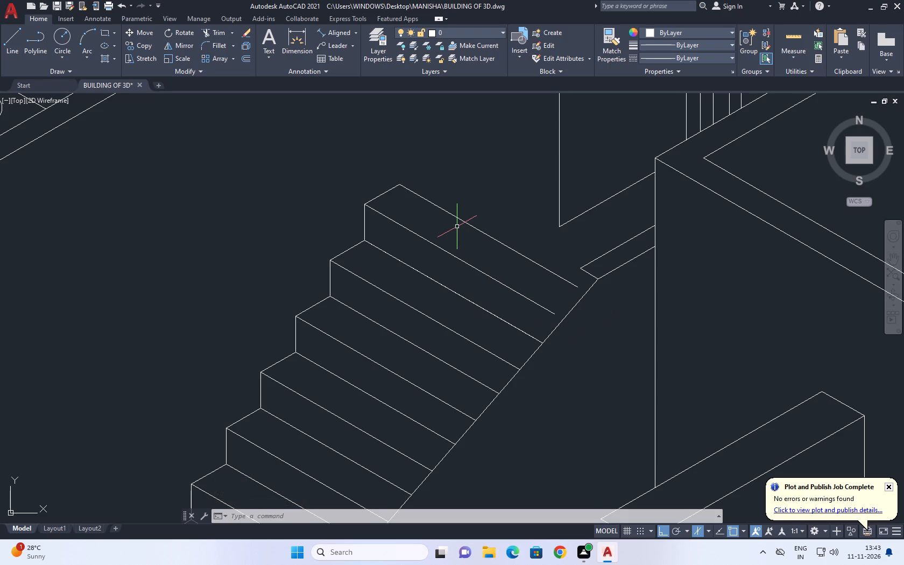
{"action": "type", "text": "EX"}
{"action": "key", "text": "space"}
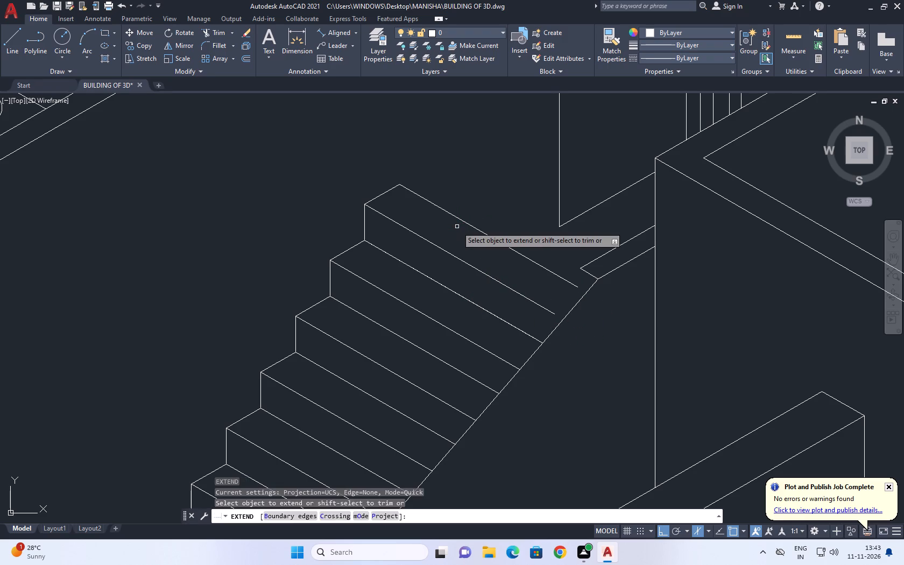
{"action": "left_click", "coordinate": [535, 237]}
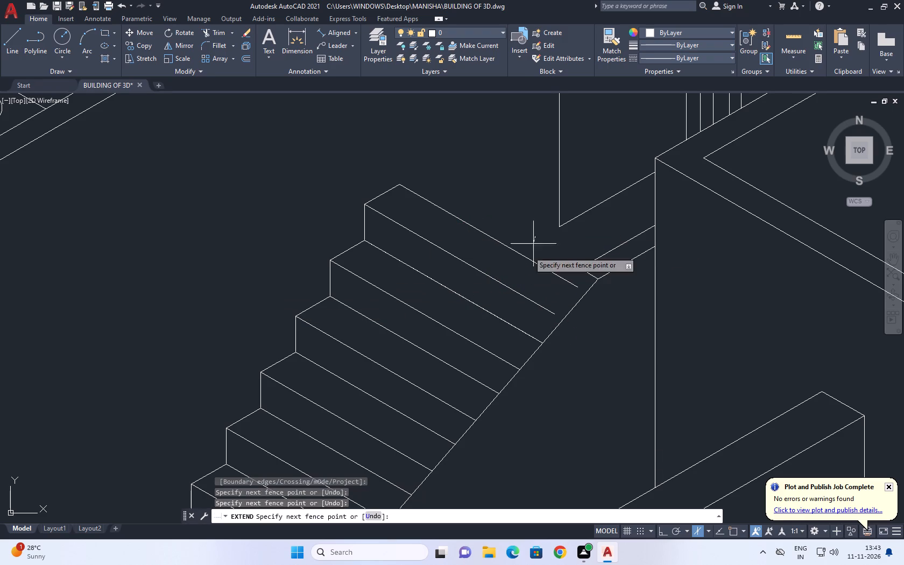
{"action": "left_click", "coordinate": [505, 299]}
{"action": "right_click", "coordinate": [489, 173]}
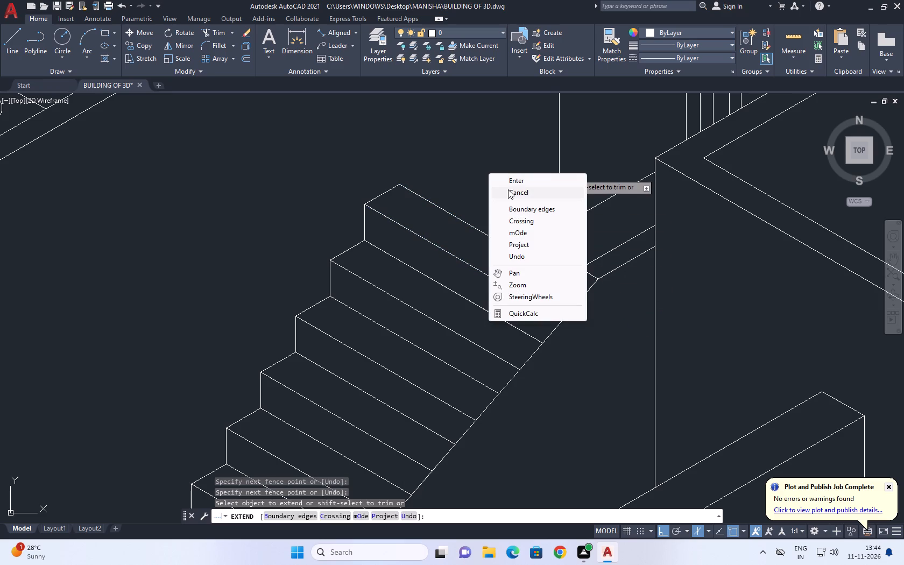
{"action": "left_click", "coordinate": [518, 195]}
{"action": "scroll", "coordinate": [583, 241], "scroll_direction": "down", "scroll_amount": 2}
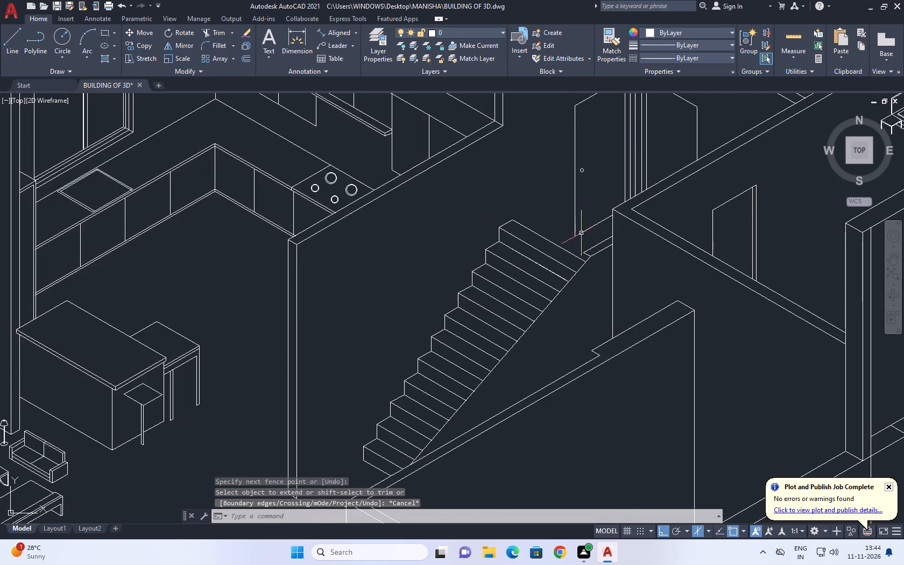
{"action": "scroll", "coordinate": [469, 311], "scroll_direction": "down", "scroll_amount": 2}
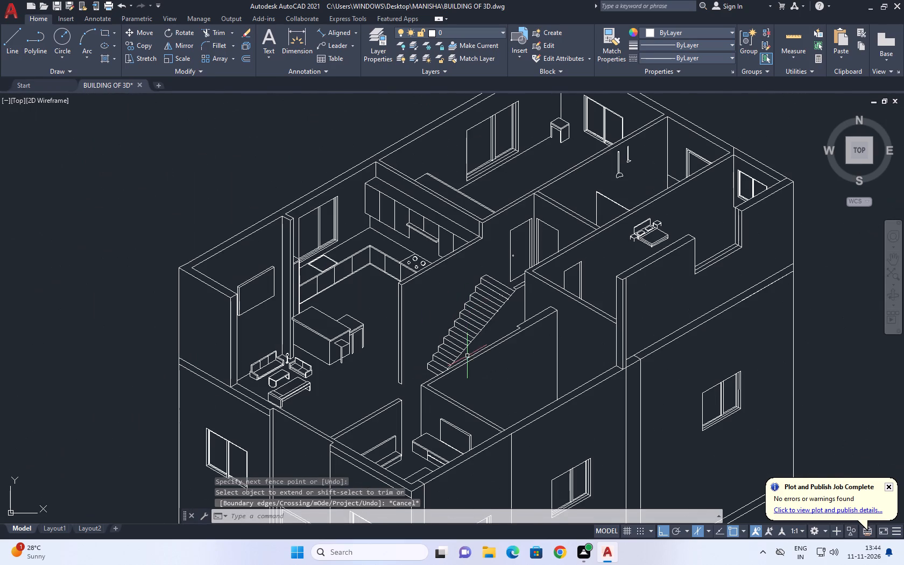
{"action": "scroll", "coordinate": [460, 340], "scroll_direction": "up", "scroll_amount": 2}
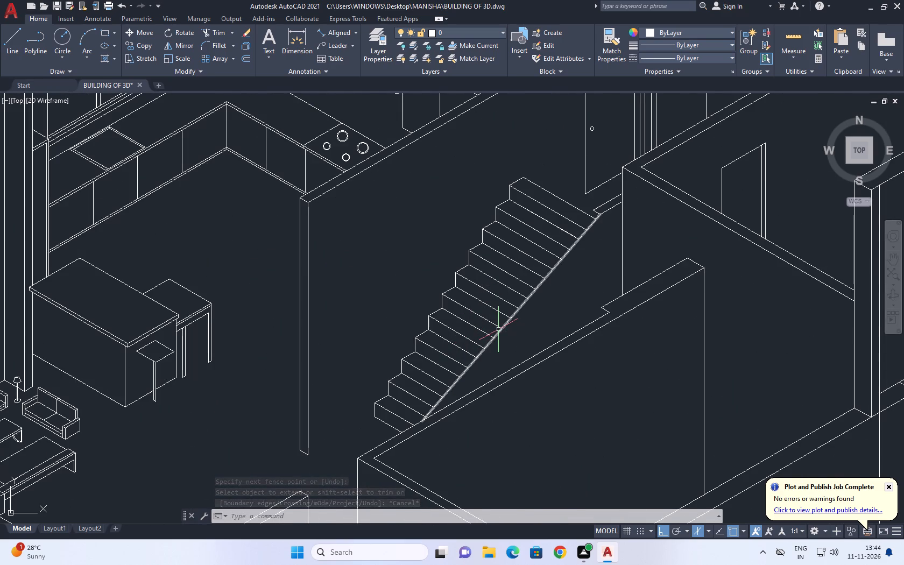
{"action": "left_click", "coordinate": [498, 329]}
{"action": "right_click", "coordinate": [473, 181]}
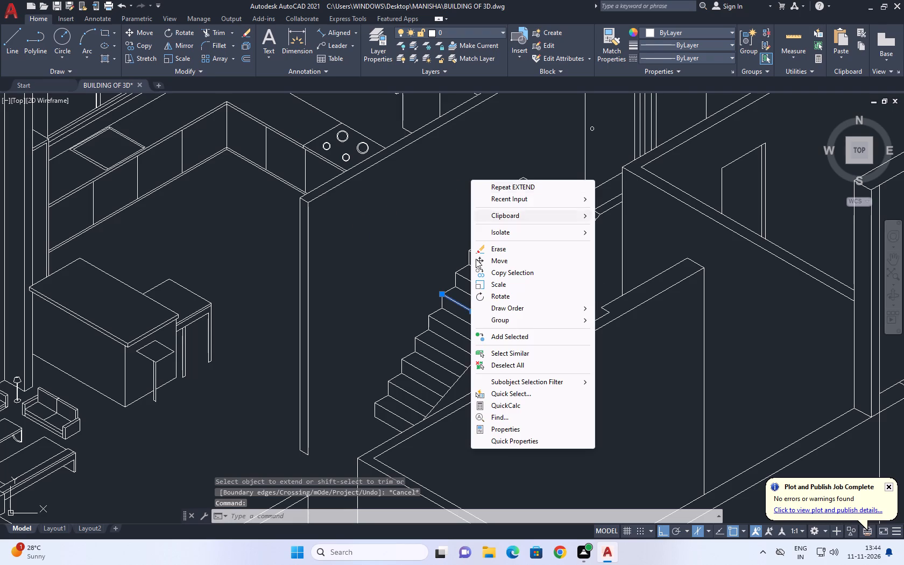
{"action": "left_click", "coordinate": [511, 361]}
Copy the staircase's sloped side line a short distance straight down to make a parallel lower edge.
{"action": "scroll", "coordinate": [454, 317], "scroll_direction": "down", "scroll_amount": 1}
{"action": "scroll", "coordinate": [524, 290], "scroll_direction": "up", "scroll_amount": 2}
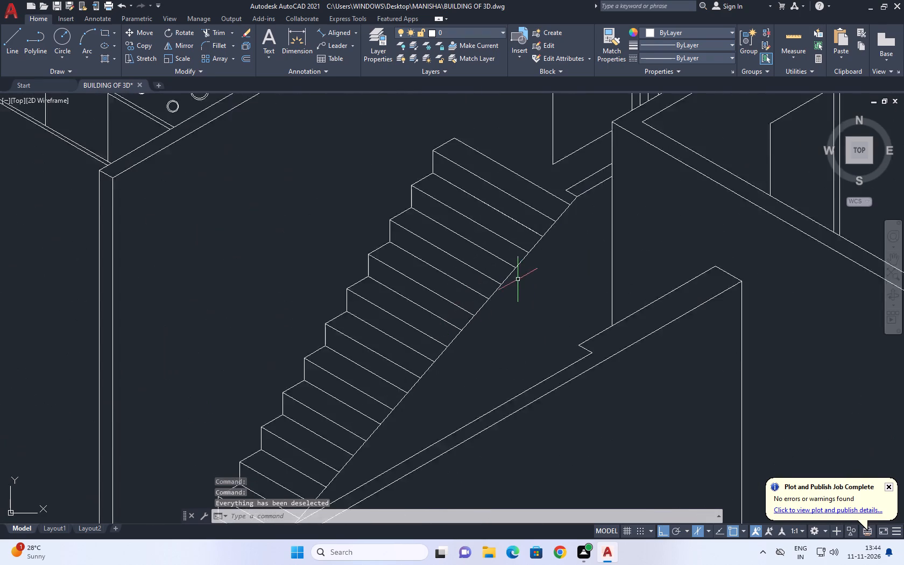
{"action": "scroll", "coordinate": [518, 279], "scroll_direction": "up", "scroll_amount": 3}
{"action": "left_click", "coordinate": [500, 296]}
{"action": "left_click", "coordinate": [496, 289]}
{"action": "scroll", "coordinate": [494, 286], "scroll_direction": "down", "scroll_amount": 4}
{"action": "scroll", "coordinate": [511, 293], "scroll_direction": "up", "scroll_amount": 2}
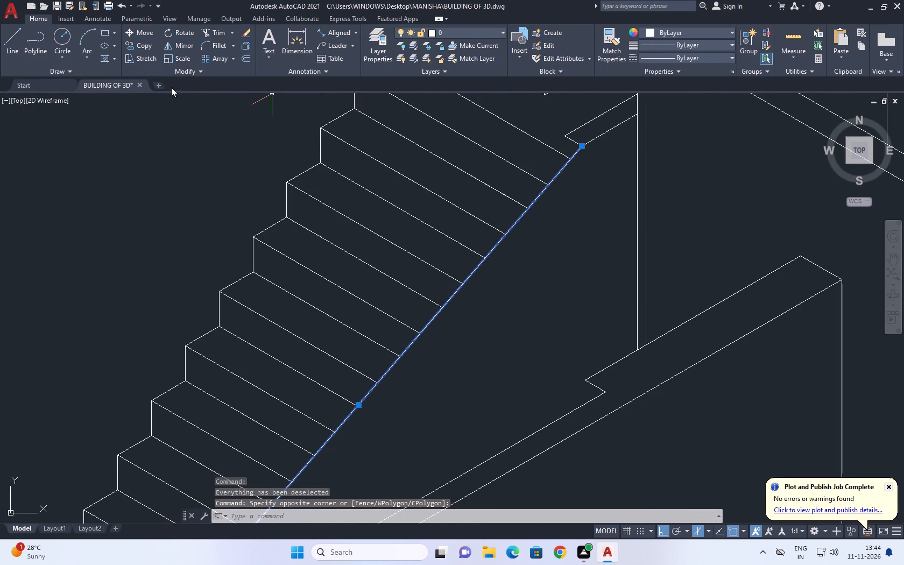
{"action": "left_click", "coordinate": [146, 47]}
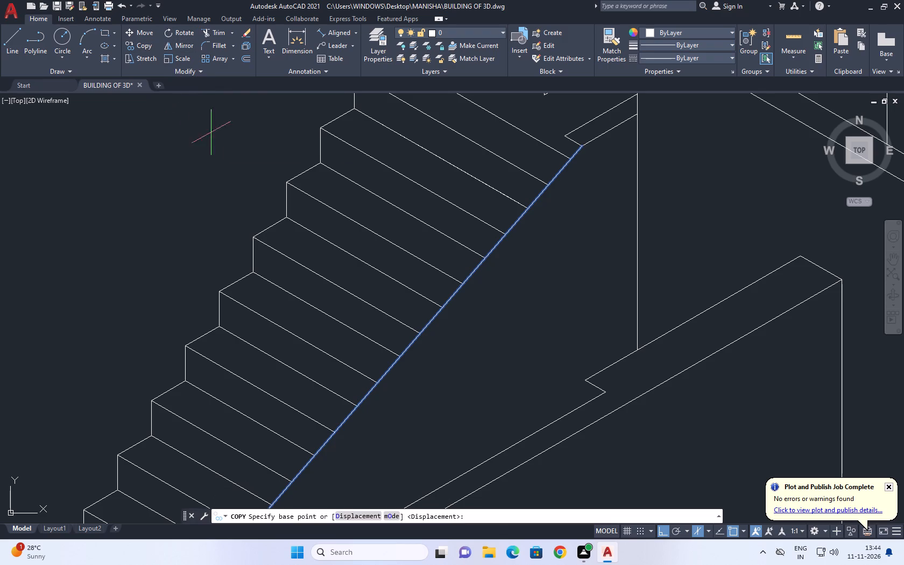
{"action": "scroll", "coordinate": [563, 135], "scroll_direction": "up", "scroll_amount": 1}
{"action": "left_click", "coordinate": [594, 152]}
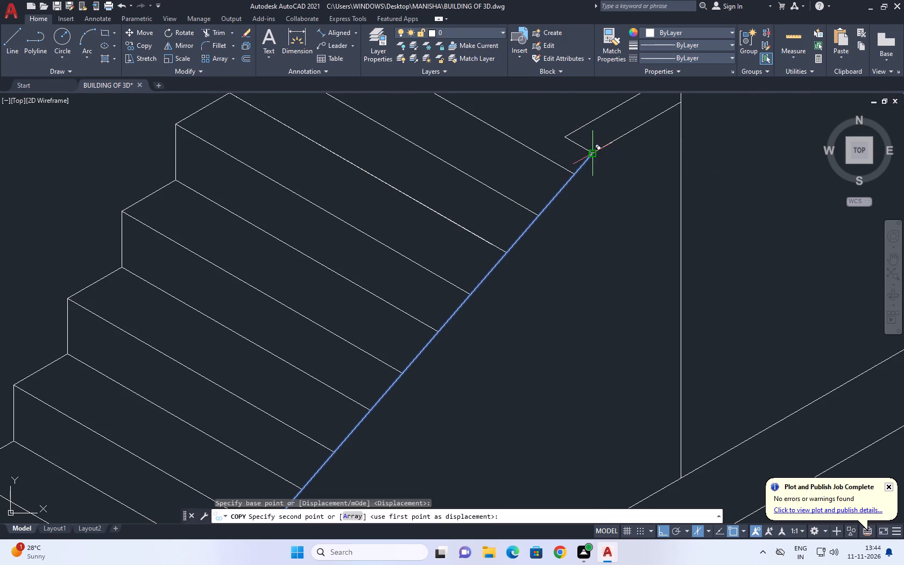
{"action": "left_click_drag", "start_coordinate": [599, 171], "coordinate": [603, 178]}
{"action": "right_click", "coordinate": [639, 156]}
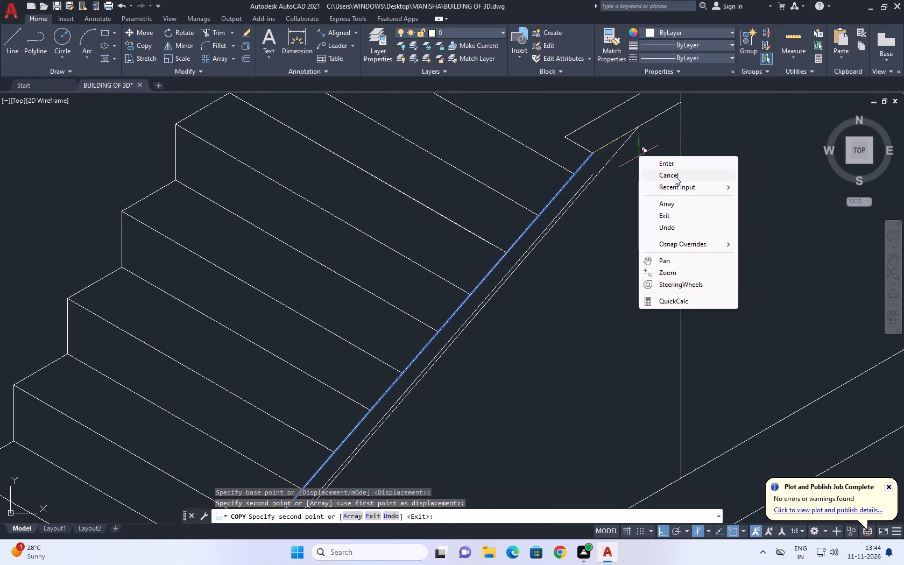
{"action": "left_click", "coordinate": [675, 176]}
Trim the lower end of the copied sloped line where it overruns the edge of the wall top.
{"action": "scroll", "coordinate": [661, 174], "scroll_direction": "down", "scroll_amount": 3}
{"action": "scroll", "coordinate": [476, 365], "scroll_direction": "up", "scroll_amount": 2}
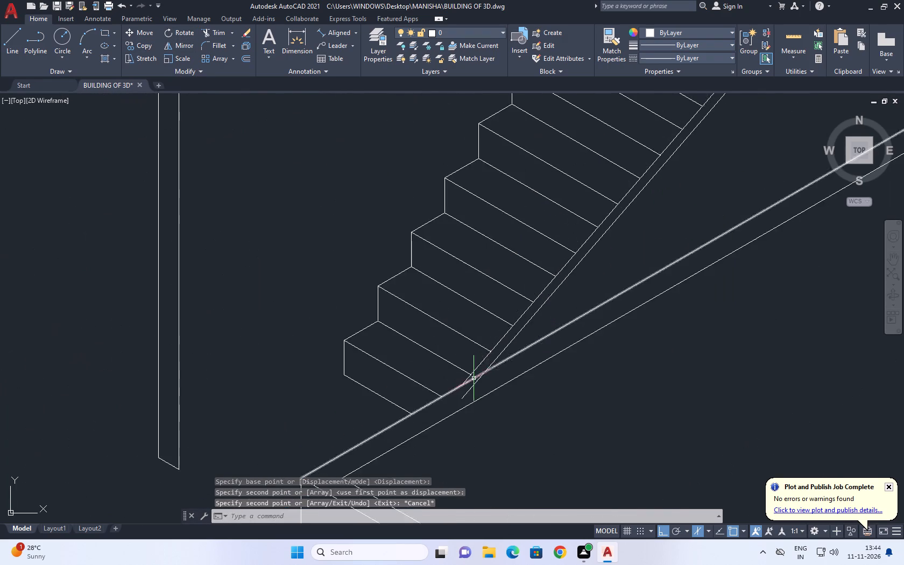
{"action": "scroll", "coordinate": [474, 381], "scroll_direction": "up", "scroll_amount": 1}
{"action": "left_click_drag", "start_coordinate": [221, 32], "coordinate": [223, 48]}
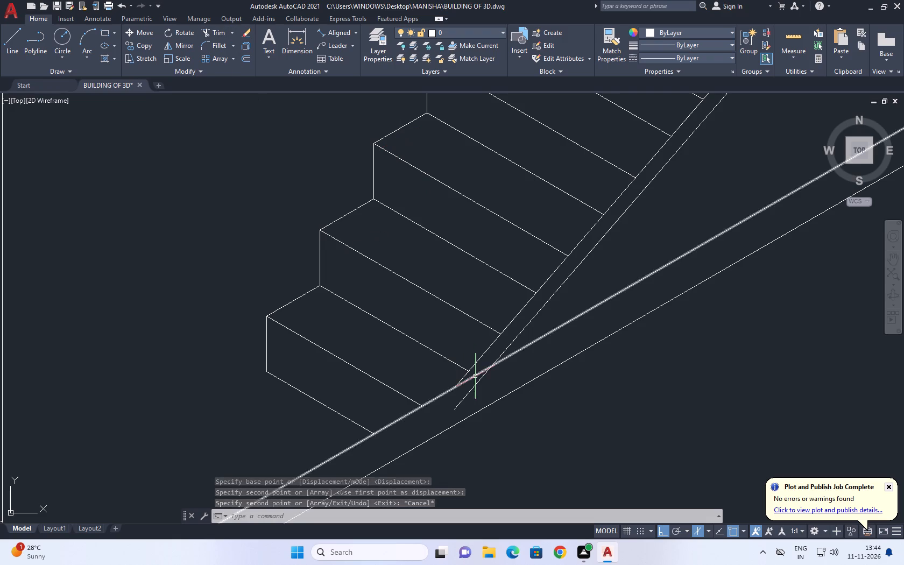
{"action": "left_click", "coordinate": [215, 29]}
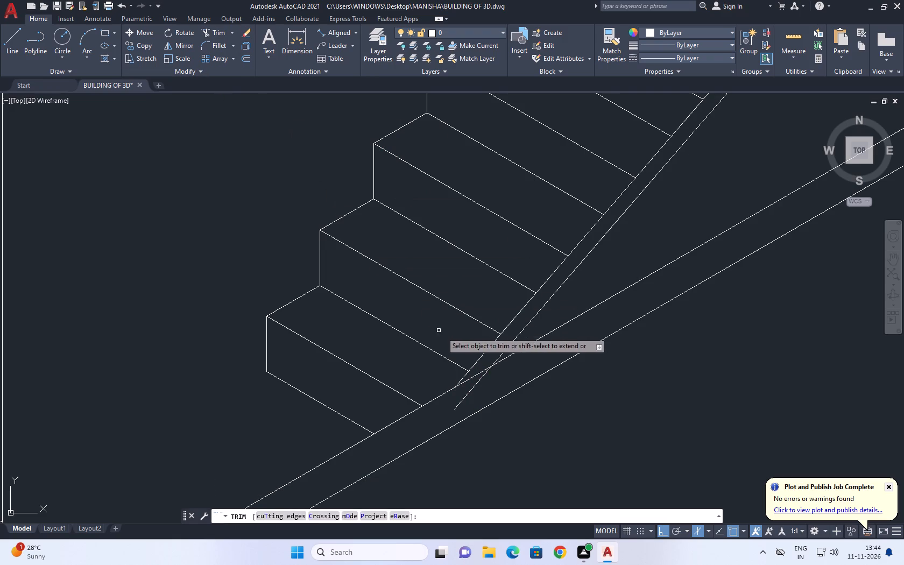
{"action": "left_click", "coordinate": [463, 397]}
Examine the staircase from afar and close up against the surrounding walls, kitchen and living area.
{"action": "scroll", "coordinate": [383, 366], "scroll_direction": "down", "scroll_amount": 3}
{"action": "middle_click_drag", "start_coordinate": [557, 188], "coordinate": [557, 268]}
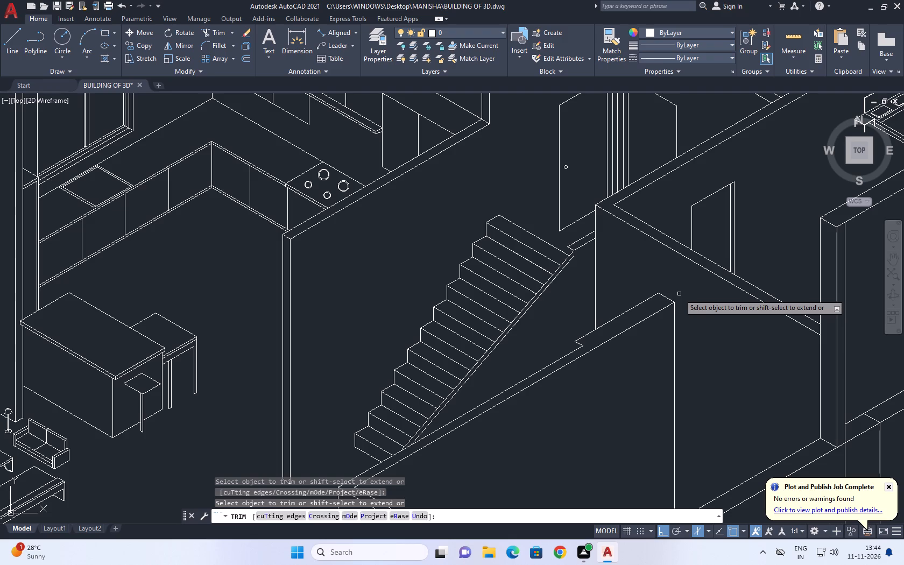
{"action": "scroll", "coordinate": [0, 309], "scroll_direction": "down", "scroll_amount": 1}
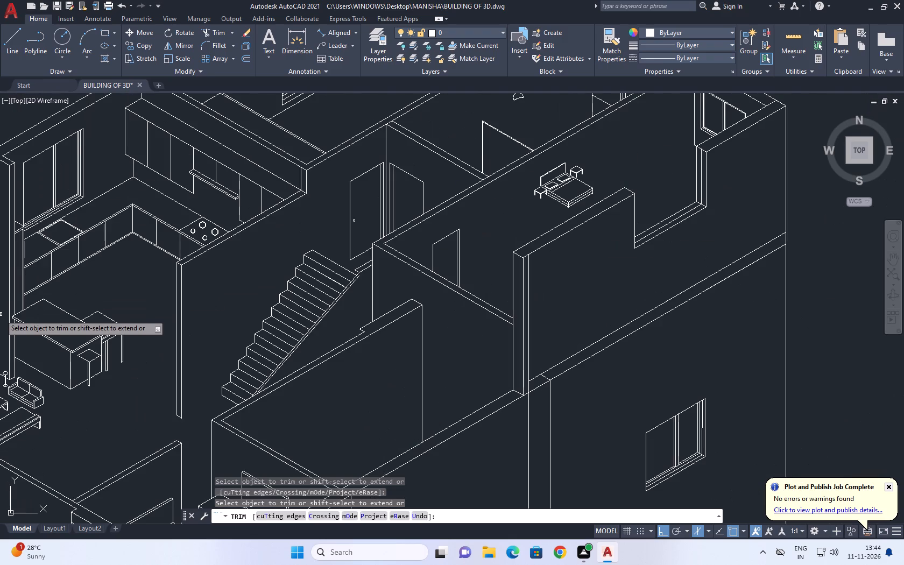
{"action": "scroll", "coordinate": [293, 321], "scroll_direction": "down", "scroll_amount": 2}
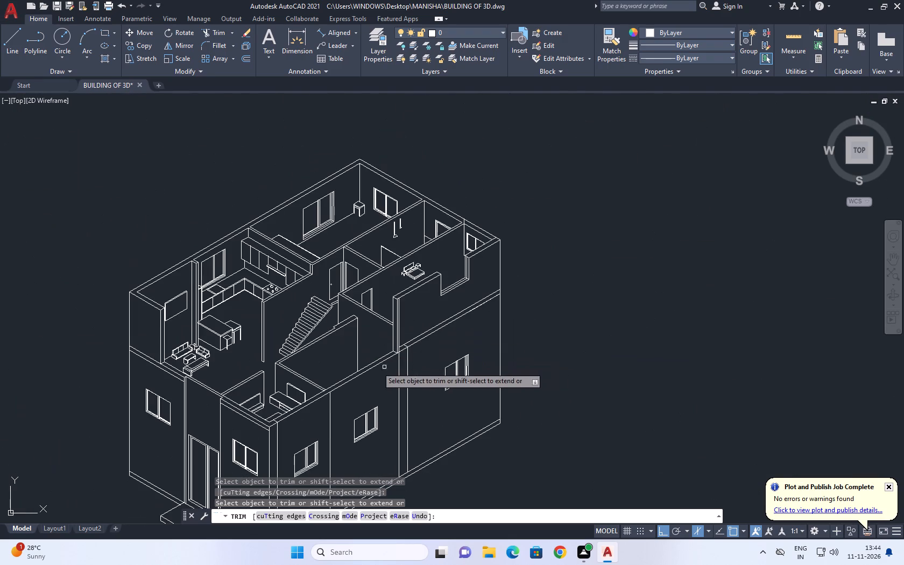
{"action": "middle_click_drag", "start_coordinate": [310, 364], "coordinate": [363, 360]}
{"action": "scroll", "coordinate": [454, 361], "scroll_direction": "up", "scroll_amount": 1}
{"action": "middle_click_drag", "start_coordinate": [288, 310], "coordinate": [330, 336]}
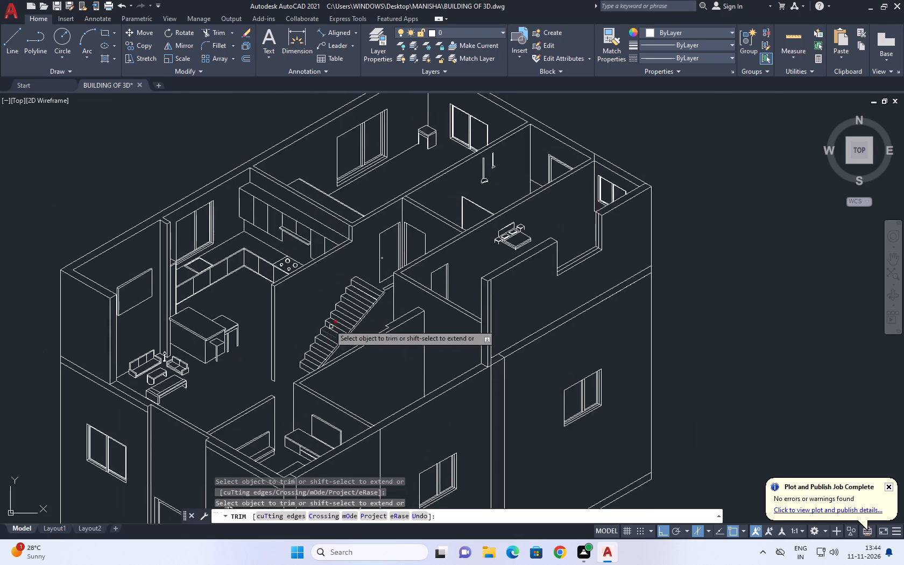
{"action": "scroll", "coordinate": [322, 317], "scroll_direction": "up", "scroll_amount": 2}
{"action": "middle_click_drag", "start_coordinate": [349, 259], "coordinate": [391, 352]}
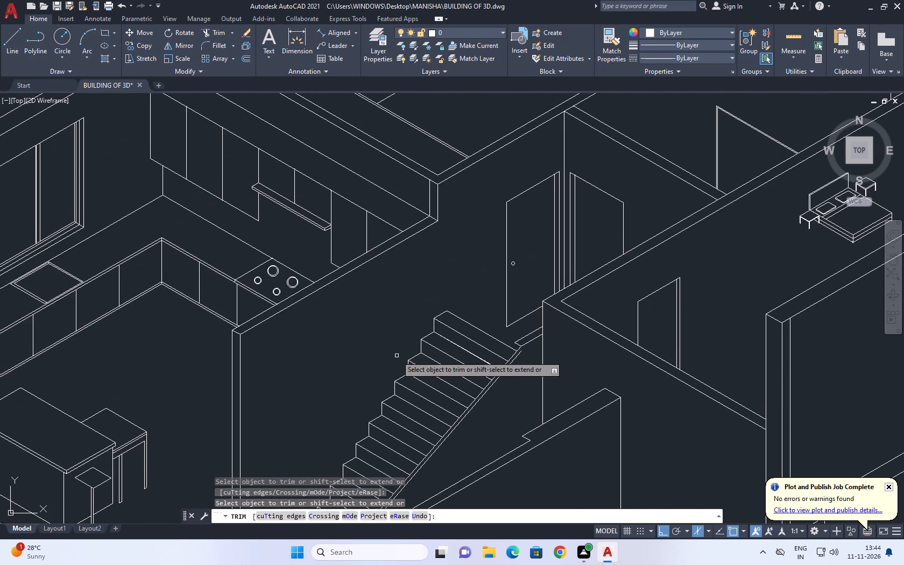
{"action": "scroll", "coordinate": [398, 358], "scroll_direction": "up", "scroll_amount": 1}
{"action": "right_click", "coordinate": [383, 285]}
{"action": "left_click", "coordinate": [408, 305]}
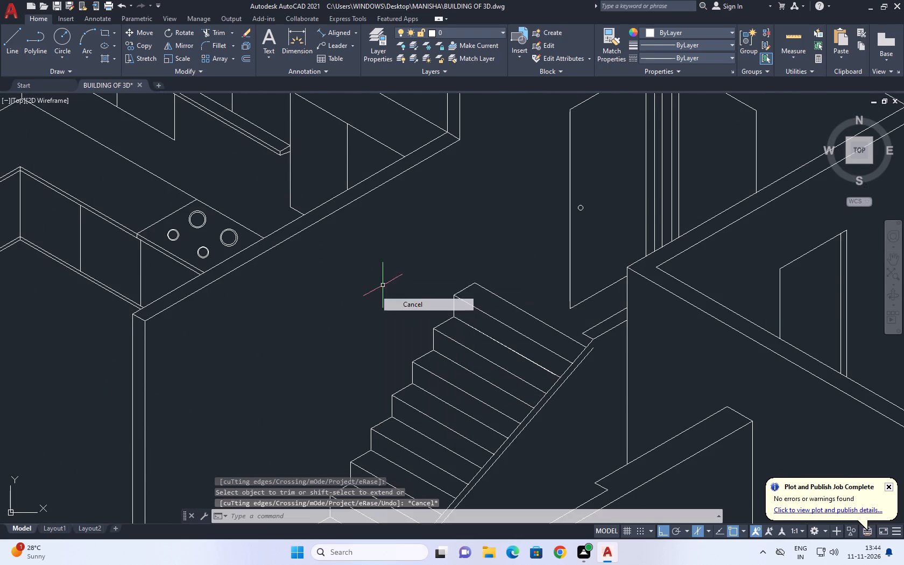
{"action": "middle_click_drag", "start_coordinate": [295, 406], "coordinate": [399, 336]}
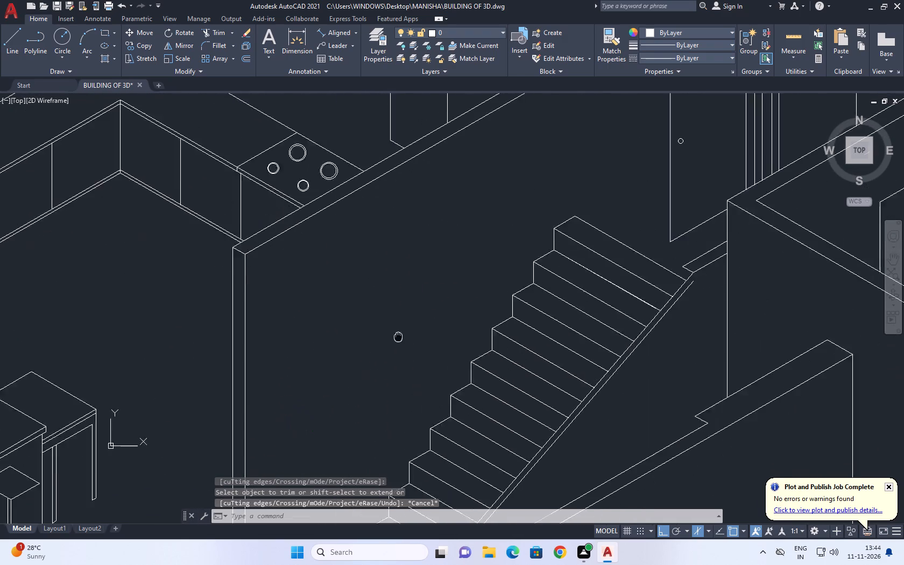
{"action": "middle_click_drag", "start_coordinate": [399, 336], "coordinate": [416, 320]}
{"action": "scroll", "coordinate": [478, 361], "scroll_direction": "down", "scroll_amount": 2}
{"action": "middle_click_drag", "start_coordinate": [385, 430], "coordinate": [450, 401]}
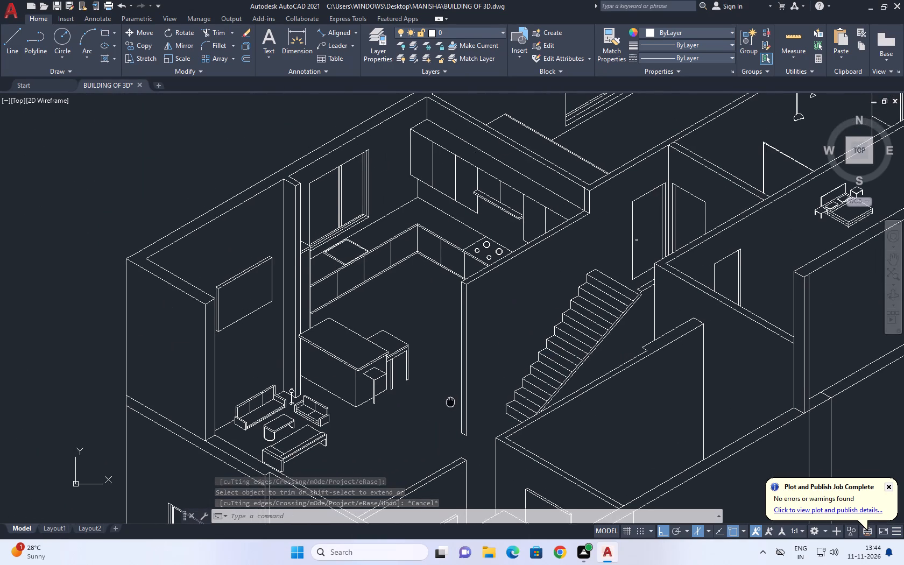
{"action": "middle_click_drag", "start_coordinate": [450, 401], "coordinate": [451, 401]}
{"action": "middle_click_drag", "start_coordinate": [505, 442], "coordinate": [545, 376]}
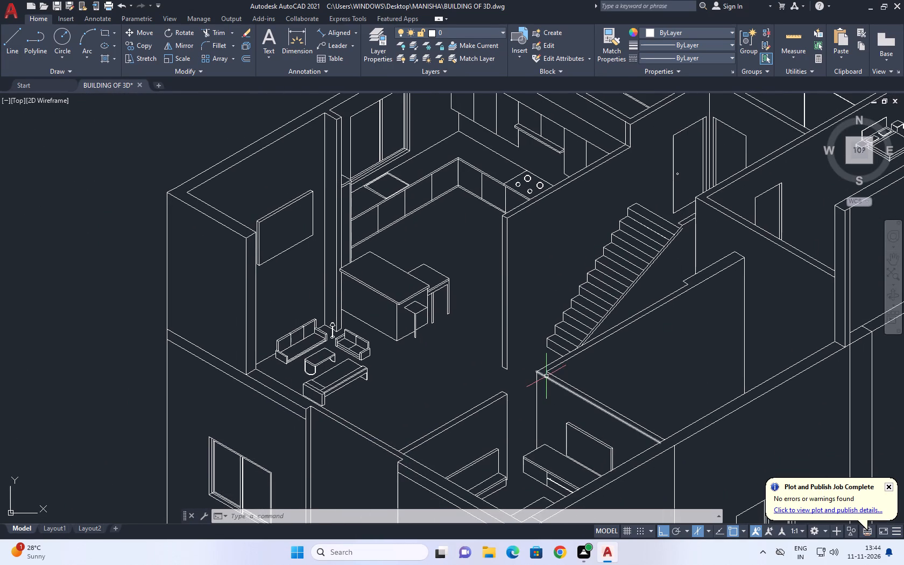
Copy the bottom step's tread edge, riser and step lines three times down the wall, from the back tread line's wall end, as successive lower steps.
{"action": "scroll", "coordinate": [559, 340], "scroll_direction": "up", "scroll_amount": 2}
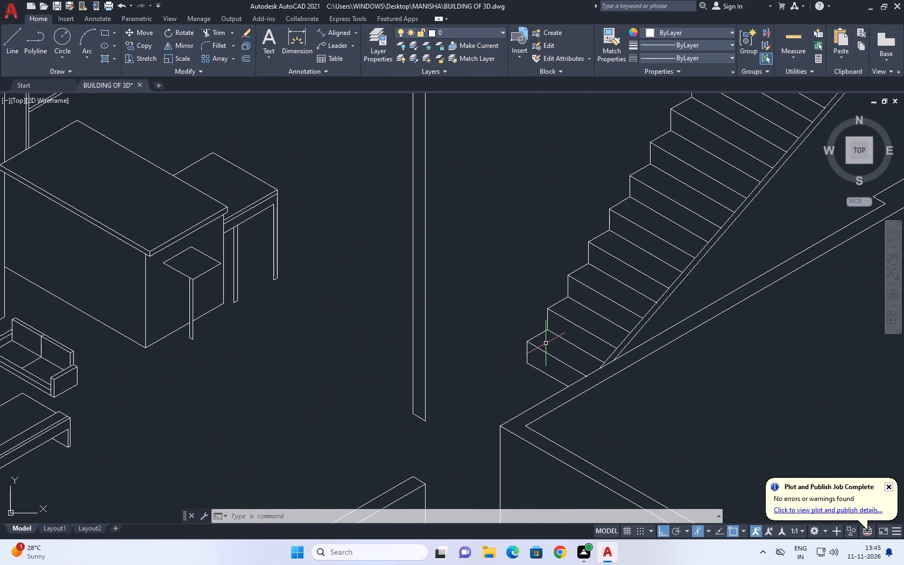
{"action": "scroll", "coordinate": [532, 338], "scroll_direction": "up", "scroll_amount": 1}
{"action": "left_click", "coordinate": [505, 327]}
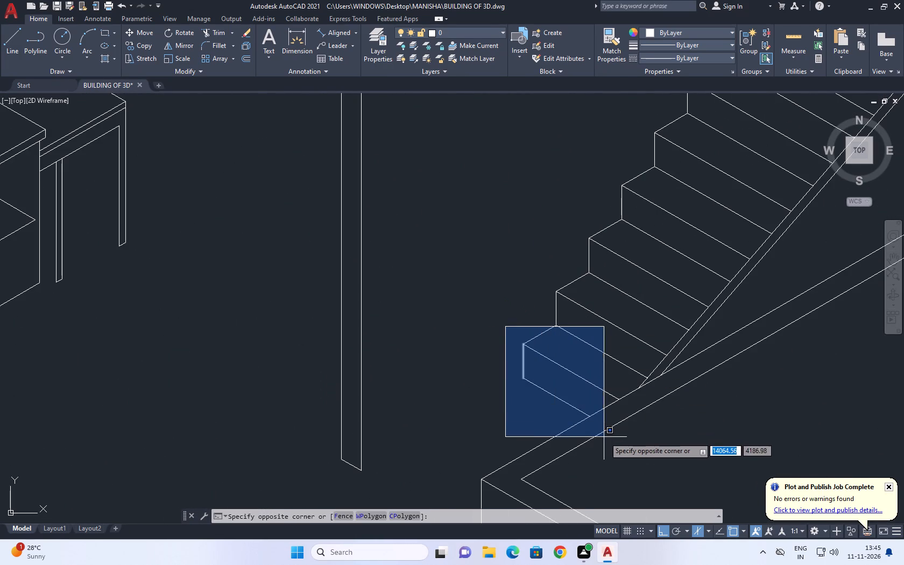
{"action": "left_click", "coordinate": [659, 426]}
{"action": "scroll", "coordinate": [587, 333], "scroll_direction": "up", "scroll_amount": 3}
{"action": "left_click", "coordinate": [577, 328]}
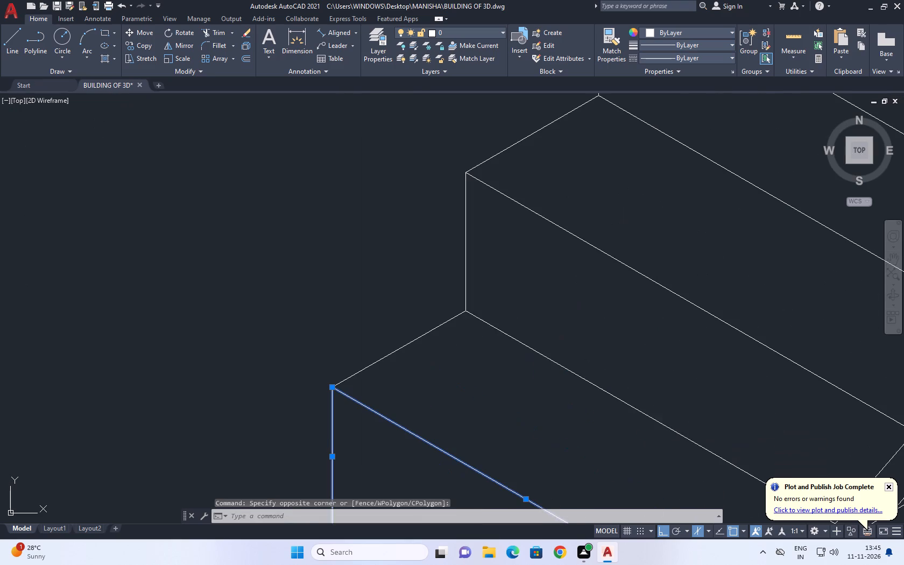
{"action": "left_click_drag", "start_coordinate": [543, 376], "coordinate": [527, 382]}
{"action": "left_click_drag", "start_coordinate": [468, 350], "coordinate": [429, 345]}
{"action": "left_click_drag", "start_coordinate": [393, 334], "coordinate": [378, 331]}
{"action": "scroll", "coordinate": [541, 282], "scroll_direction": "down", "scroll_amount": 4}
{"action": "middle_click_drag", "start_coordinate": [596, 347], "coordinate": [596, 362]}
{"action": "scroll", "coordinate": [596, 350], "scroll_direction": "down", "scroll_amount": 1}
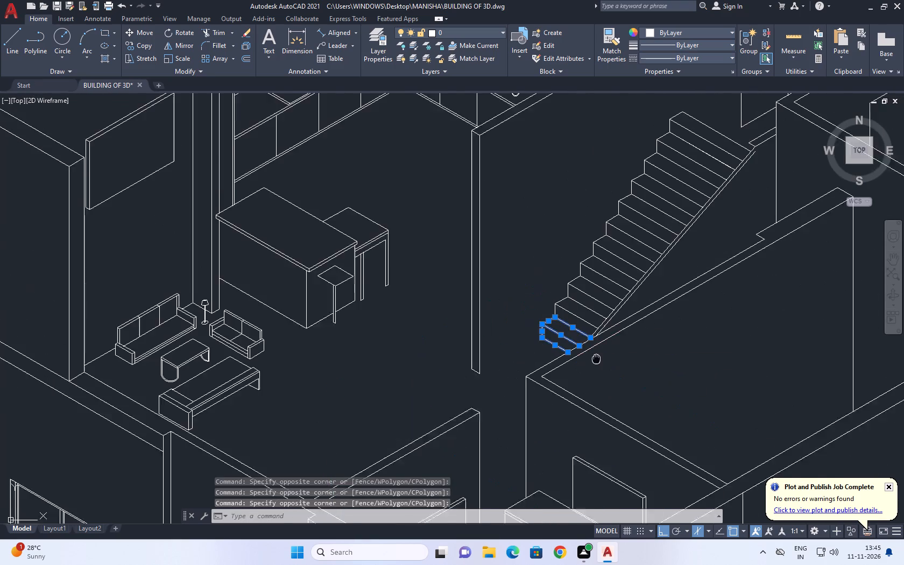
{"action": "middle_click_drag", "start_coordinate": [596, 362], "coordinate": [574, 346]}
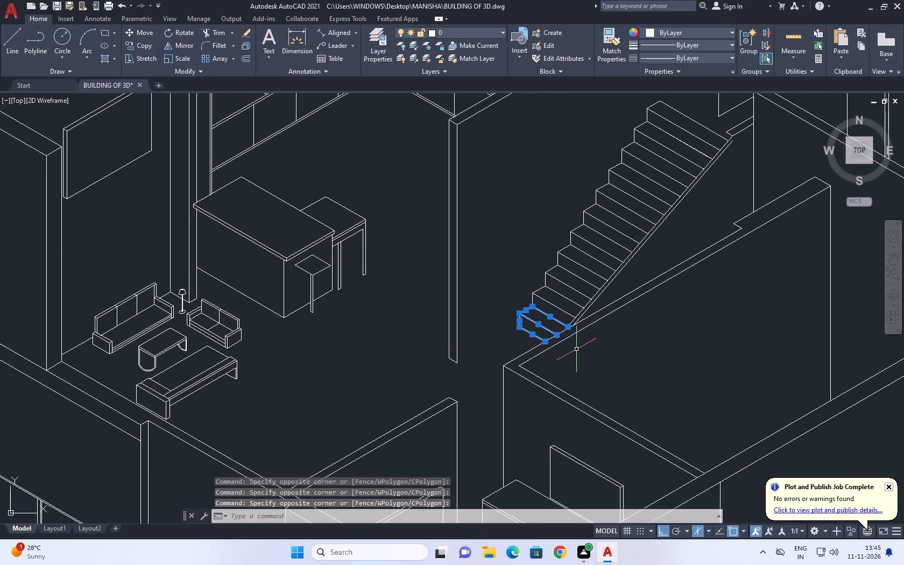
{"action": "scroll", "coordinate": [576, 349], "scroll_direction": "down", "scroll_amount": 2}
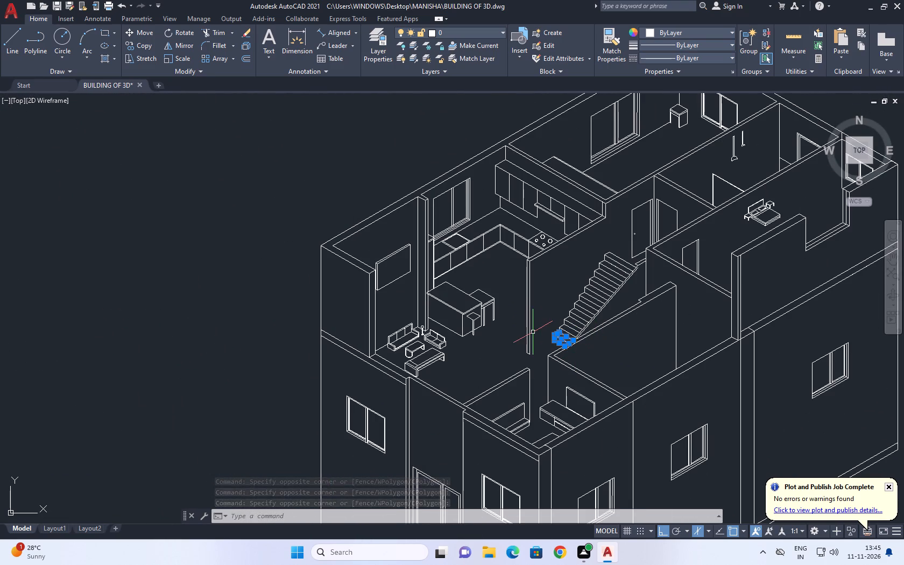
{"action": "scroll", "coordinate": [569, 335], "scroll_direction": "up", "scroll_amount": 2}
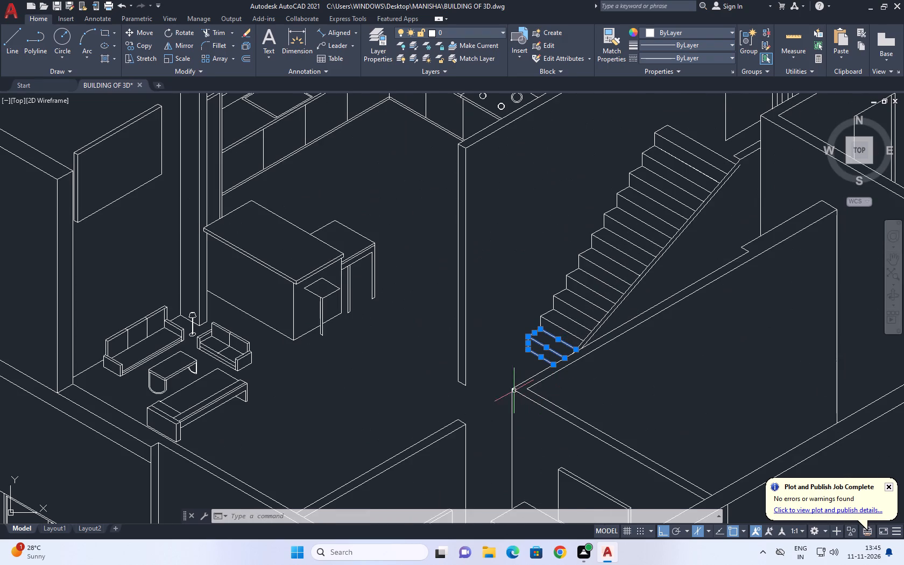
{"action": "middle_click_drag", "start_coordinate": [642, 315], "coordinate": [649, 385]}
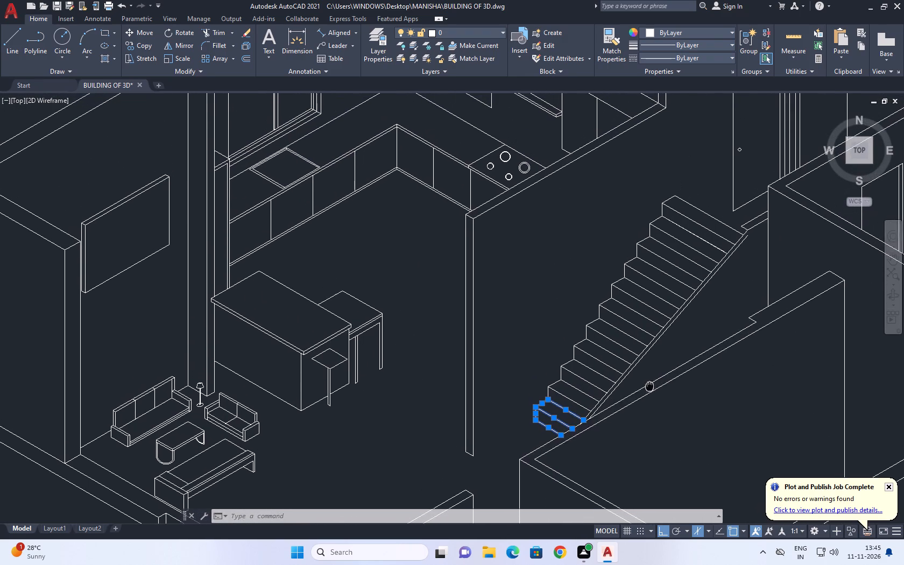
{"action": "middle_click_drag", "start_coordinate": [649, 385], "coordinate": [648, 386]}
{"action": "left_click", "coordinate": [144, 47]}
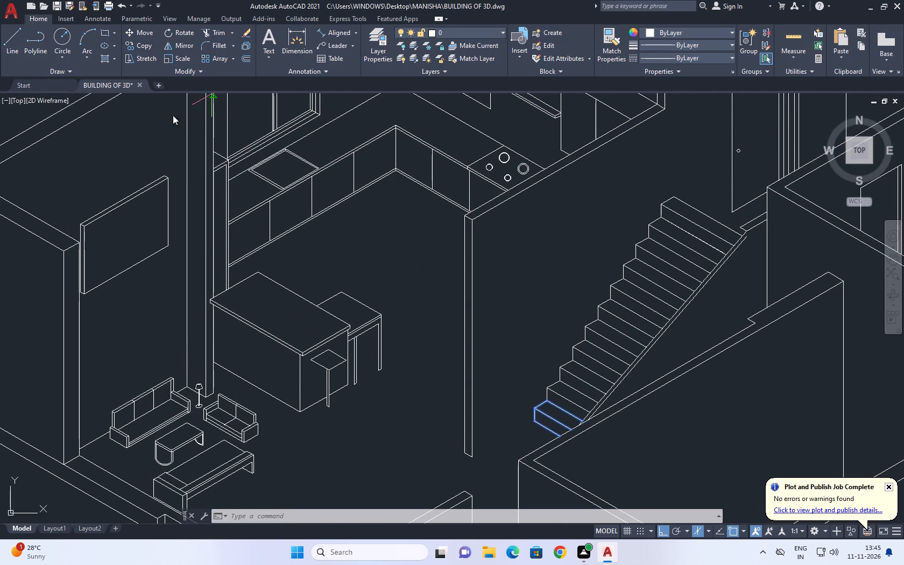
{"action": "scroll", "coordinate": [550, 443], "scroll_direction": "up", "scroll_amount": 2}
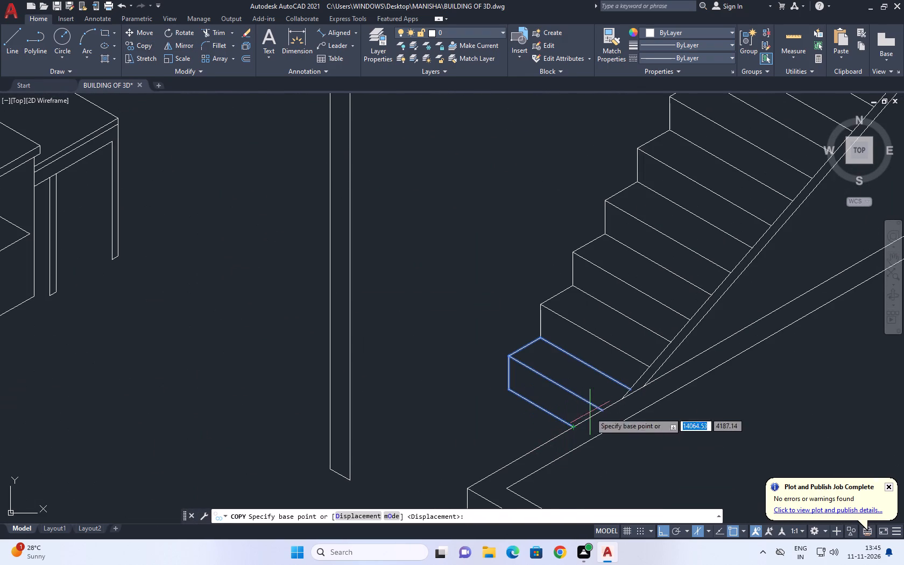
{"action": "left_click_drag", "start_coordinate": [631, 386], "coordinate": [629, 392]}
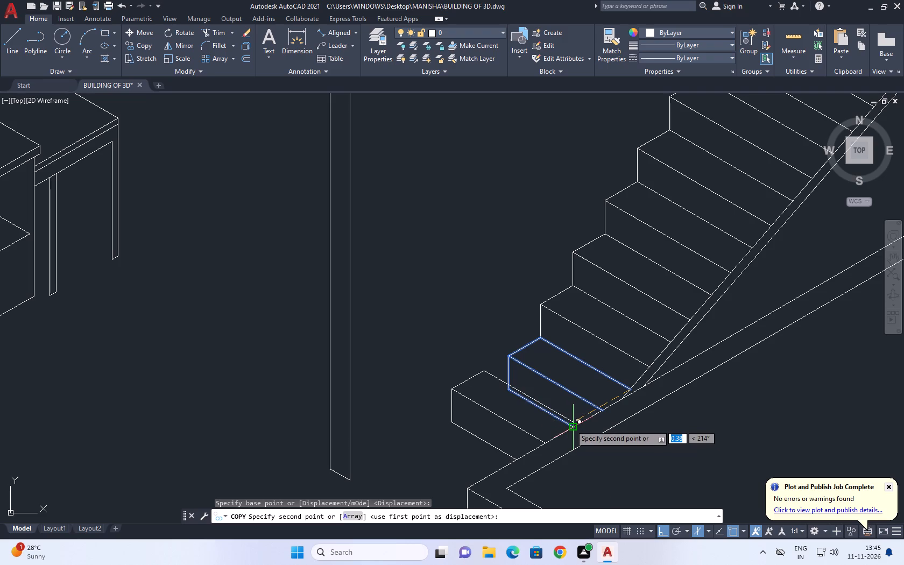
{"action": "scroll", "coordinate": [571, 425], "scroll_direction": "up", "scroll_amount": 1}
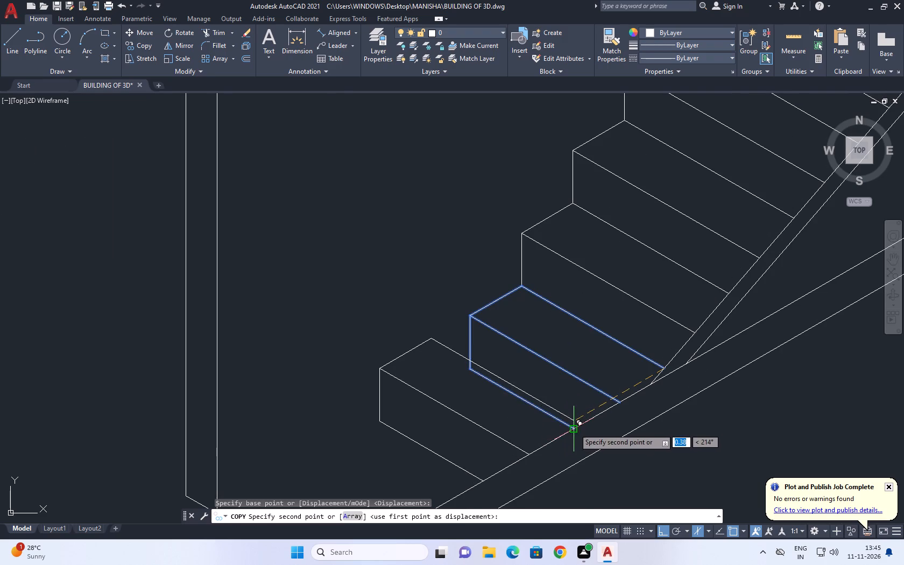
{"action": "left_click", "coordinate": [574, 428]}
{"action": "scroll", "coordinate": [442, 258], "scroll_direction": "down", "scroll_amount": 2}
{"action": "scroll", "coordinate": [447, 357], "scroll_direction": "up", "scroll_amount": 2}
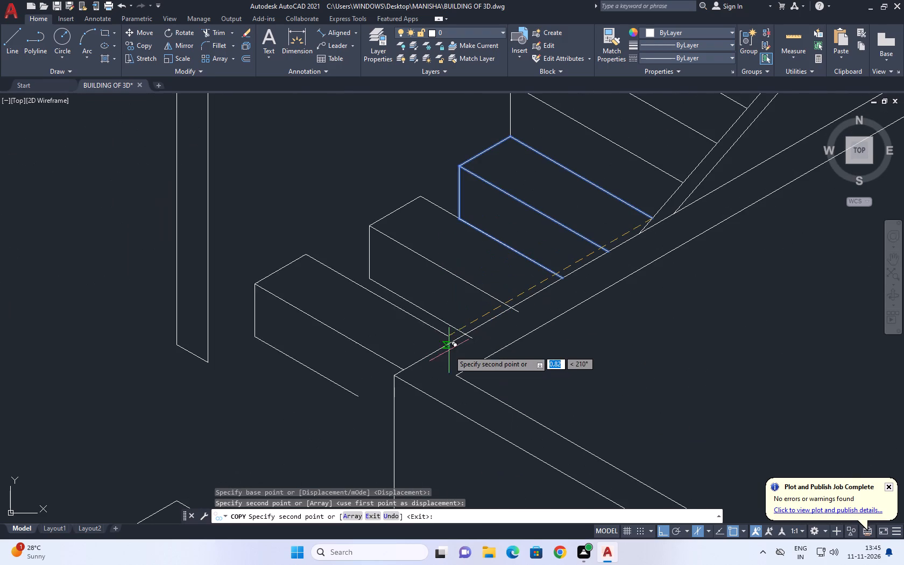
{"action": "left_click", "coordinate": [464, 334]}
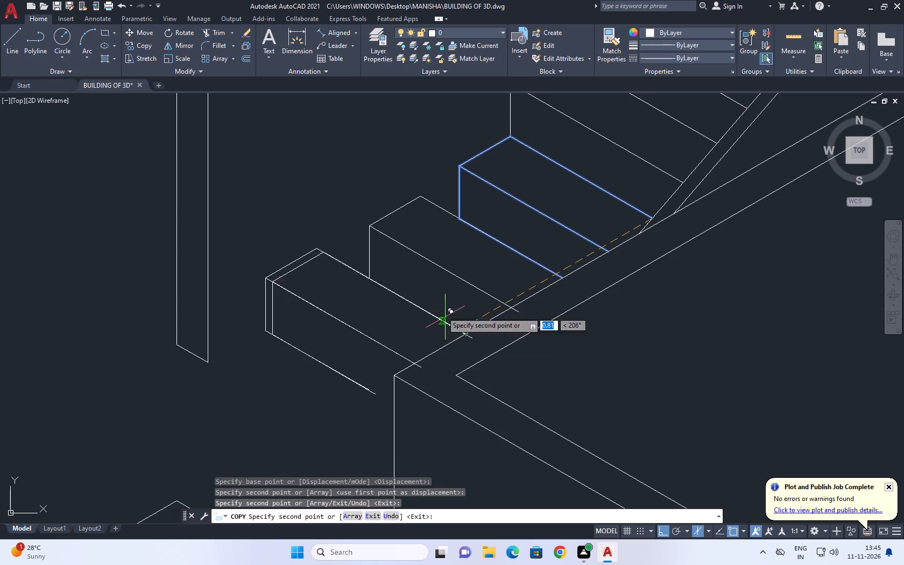
{"action": "scroll", "coordinate": [434, 273], "scroll_direction": "down", "scroll_amount": 2}
{"action": "scroll", "coordinate": [421, 320], "scroll_direction": "up", "scroll_amount": 1}
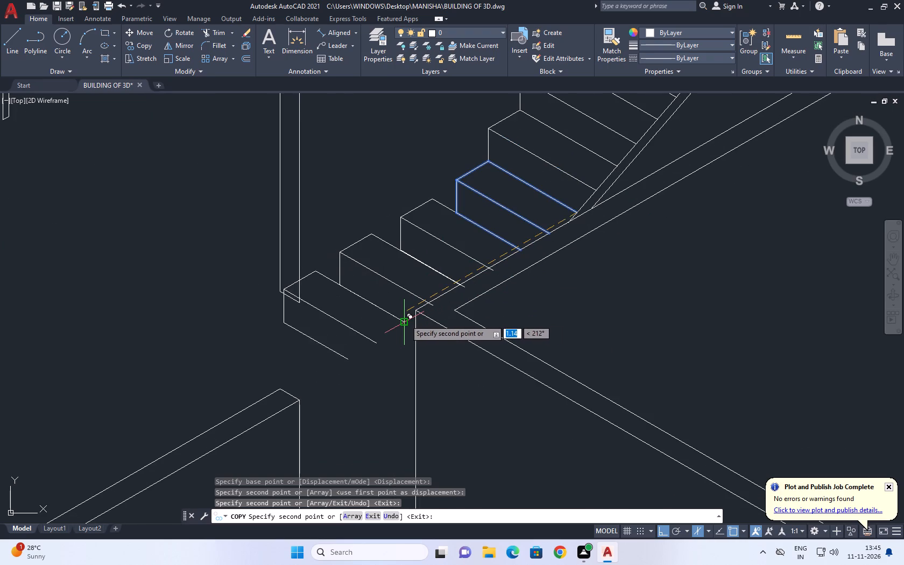
{"action": "left_click", "coordinate": [405, 319]}
{"action": "right_click", "coordinate": [603, 278]}
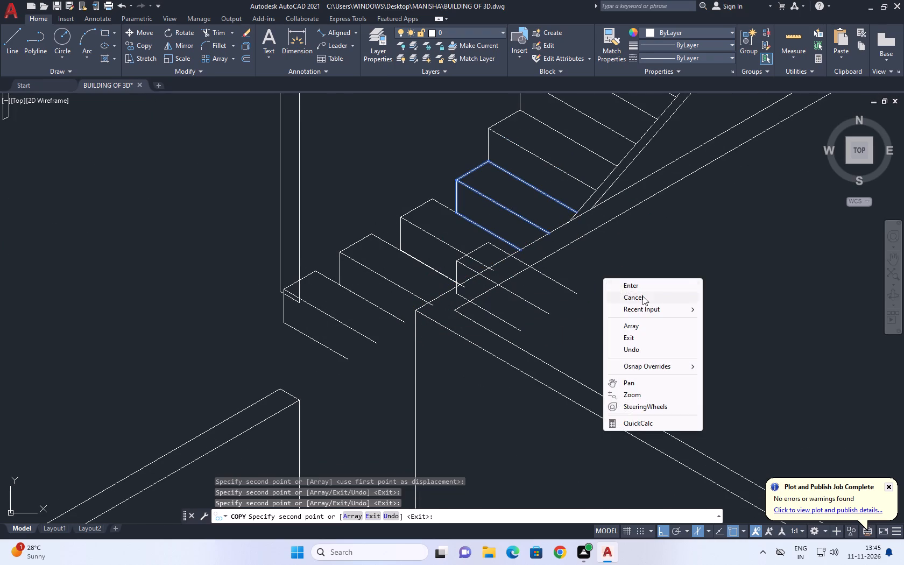
{"action": "left_click", "coordinate": [657, 296]}
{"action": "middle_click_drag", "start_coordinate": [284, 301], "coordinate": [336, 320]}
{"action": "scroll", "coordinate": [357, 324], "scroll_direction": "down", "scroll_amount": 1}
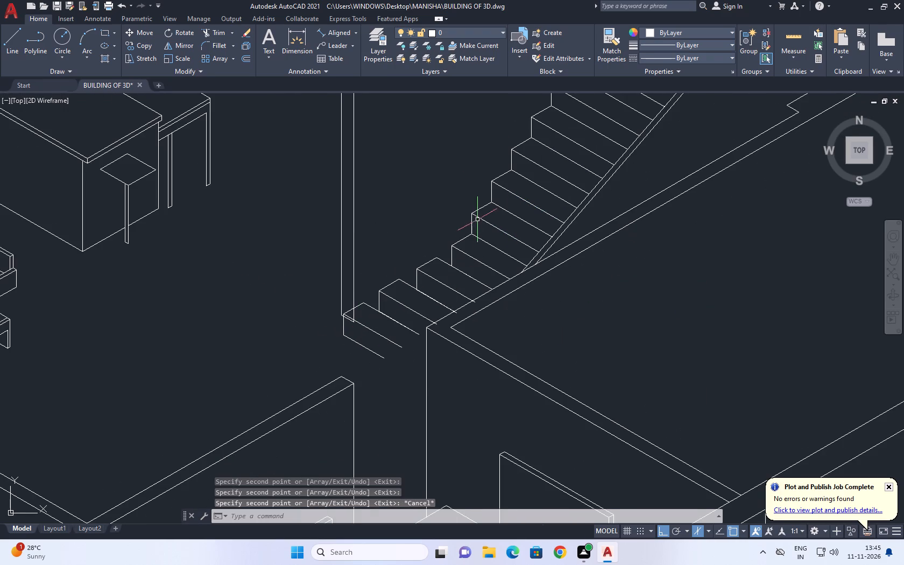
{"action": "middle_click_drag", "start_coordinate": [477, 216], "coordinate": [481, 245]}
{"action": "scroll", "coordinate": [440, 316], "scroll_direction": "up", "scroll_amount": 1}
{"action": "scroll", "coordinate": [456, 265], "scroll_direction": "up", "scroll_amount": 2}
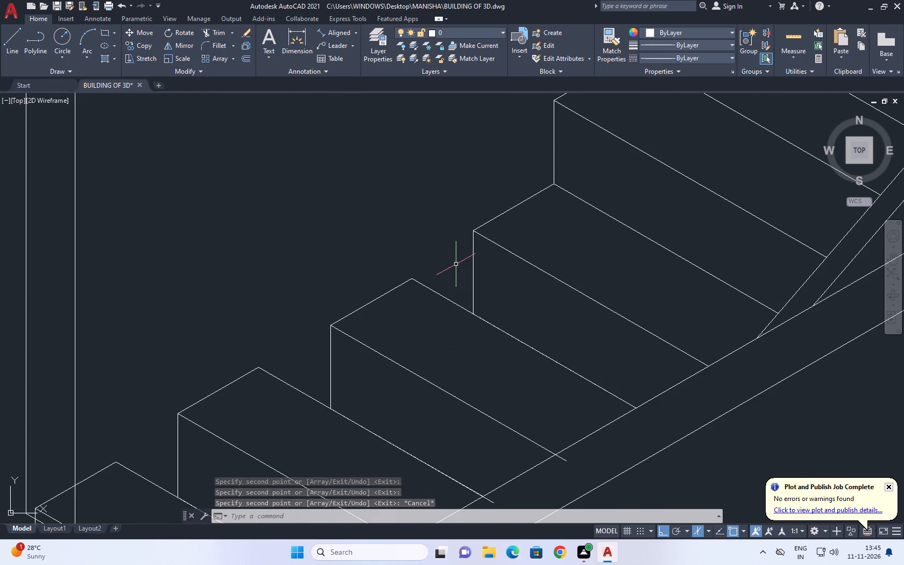
Move the first added lower step's tread edge and riser along to the foot of the riser above.
{"action": "left_click", "coordinate": [376, 296]}
{"action": "left_click", "coordinate": [358, 311]}
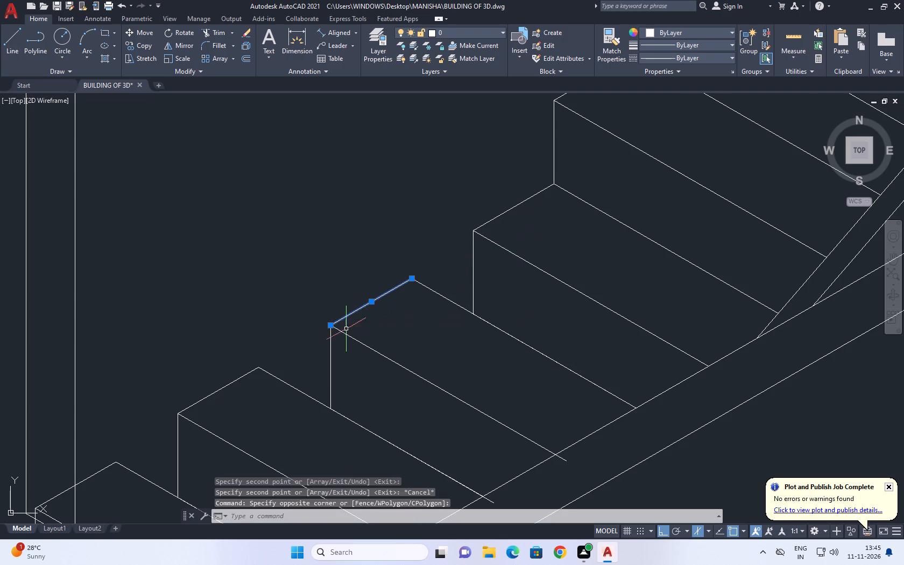
{"action": "left_click", "coordinate": [335, 350]}
{"action": "left_click", "coordinate": [317, 350]}
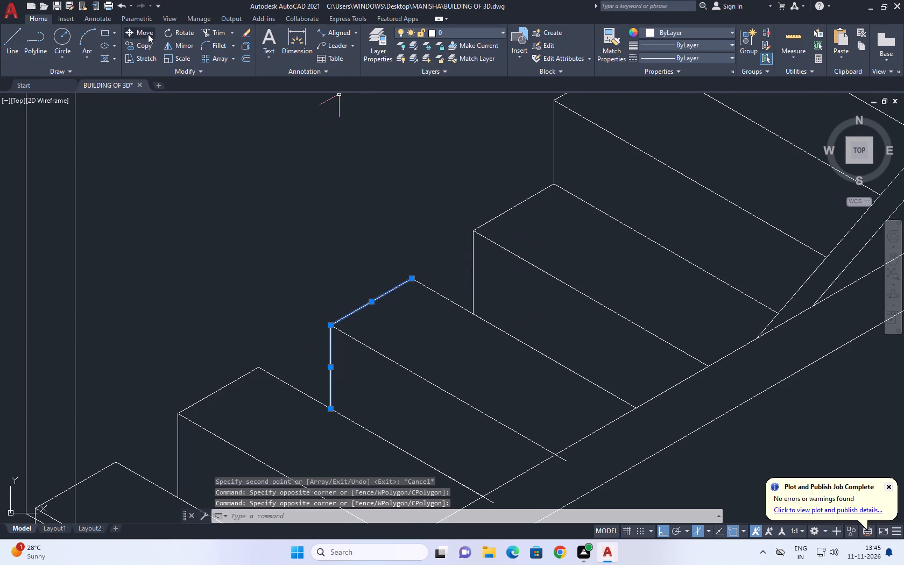
{"action": "left_click", "coordinate": [145, 33]}
{"action": "left_click", "coordinate": [409, 279]}
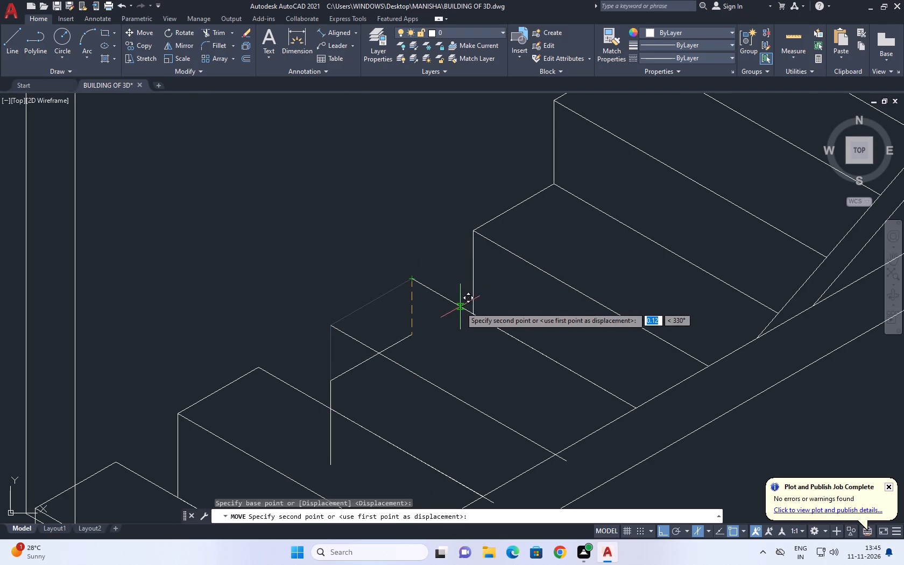
{"action": "left_click", "coordinate": [471, 311]}
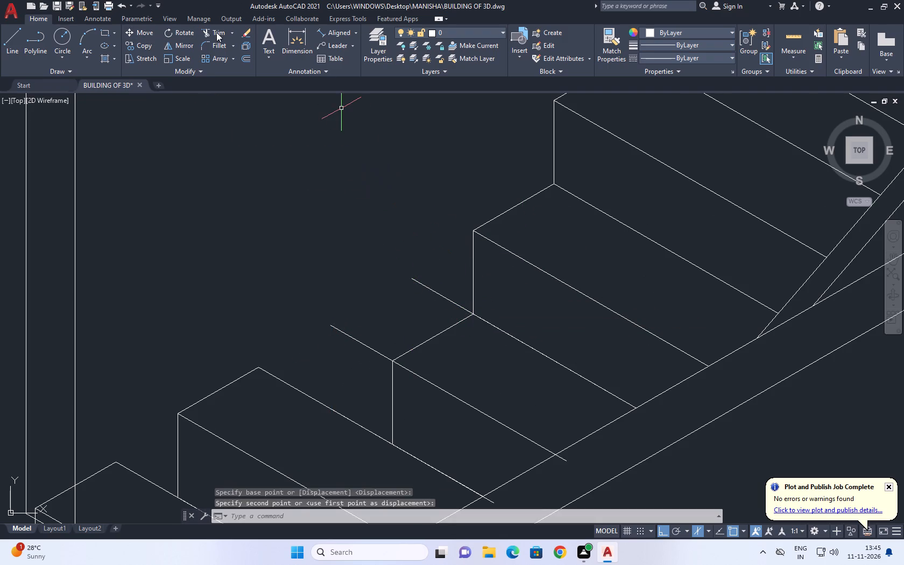
Trim the step lines projecting behind the moved tread edge and riser, and those overrunning the wall's top edge.
{"action": "left_click", "coordinate": [216, 32]}
{"action": "left_click_drag", "start_coordinate": [341, 356], "coordinate": [342, 351]}
{"action": "left_click", "coordinate": [433, 265]}
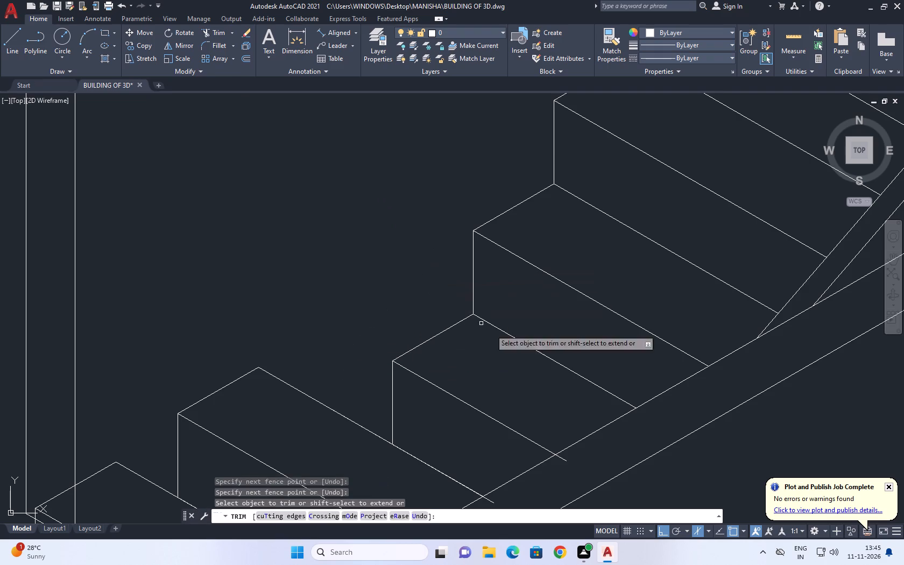
{"action": "middle_click_drag", "start_coordinate": [613, 361], "coordinate": [411, 187]}
{"action": "scroll", "coordinate": [414, 330], "scroll_direction": "up", "scroll_amount": 1}
{"action": "scroll", "coordinate": [331, 261], "scroll_direction": "up", "scroll_amount": 1}
{"action": "left_click", "coordinate": [331, 261]}
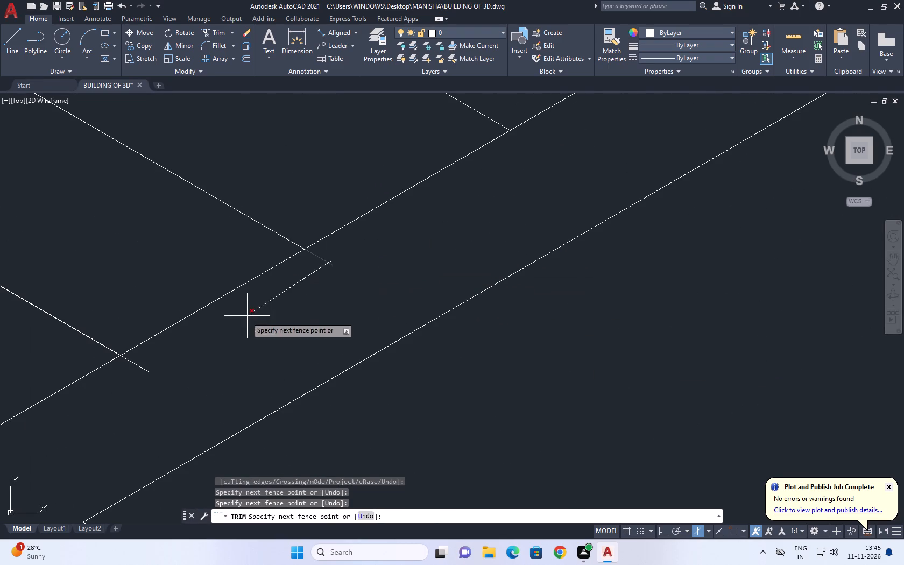
{"action": "left_click_drag", "start_coordinate": [84, 385], "coordinate": [117, 382]}
{"action": "scroll", "coordinate": [366, 284], "scroll_direction": "down", "scroll_amount": 4}
{"action": "scroll", "coordinate": [370, 289], "scroll_direction": "up", "scroll_amount": 4}
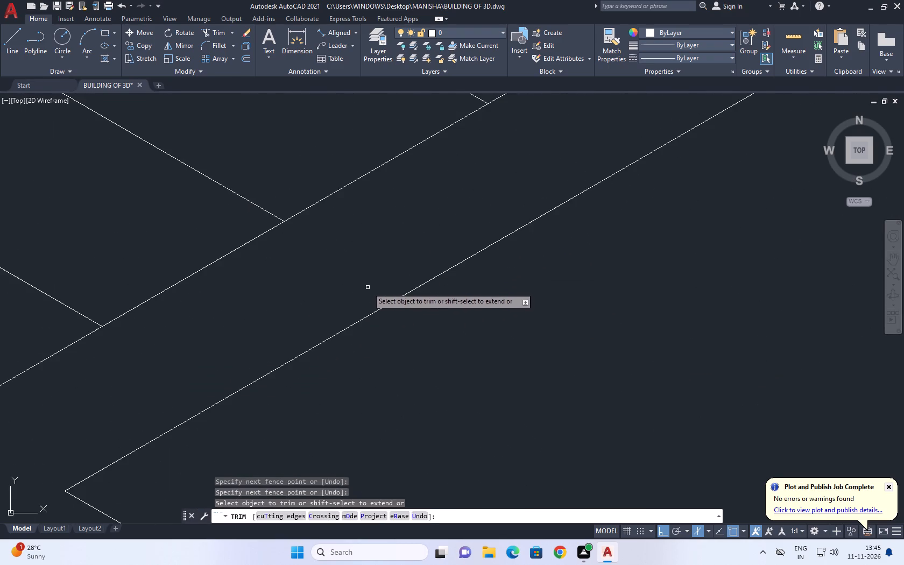
{"action": "scroll", "coordinate": [274, 243], "scroll_direction": "up", "scroll_amount": 2}
{"action": "scroll", "coordinate": [311, 241], "scroll_direction": "down", "scroll_amount": 6}
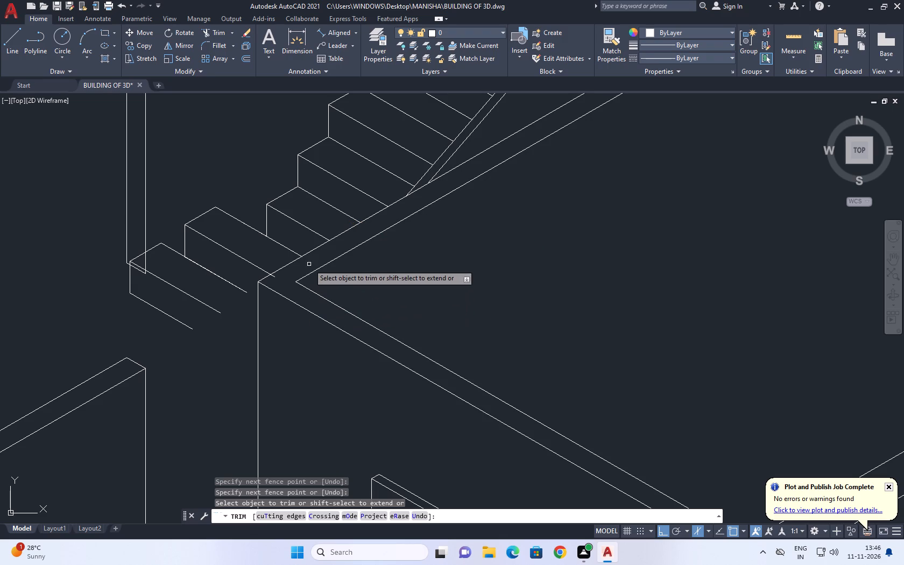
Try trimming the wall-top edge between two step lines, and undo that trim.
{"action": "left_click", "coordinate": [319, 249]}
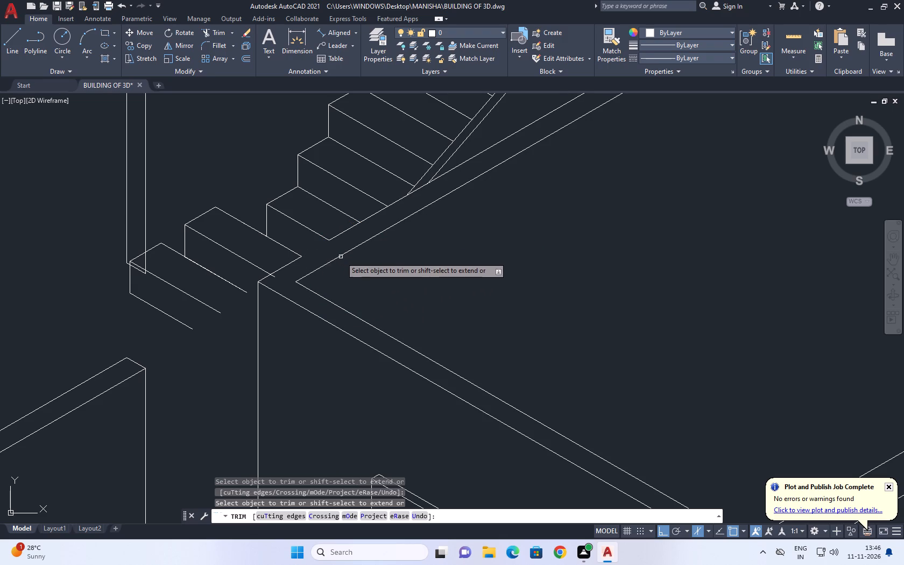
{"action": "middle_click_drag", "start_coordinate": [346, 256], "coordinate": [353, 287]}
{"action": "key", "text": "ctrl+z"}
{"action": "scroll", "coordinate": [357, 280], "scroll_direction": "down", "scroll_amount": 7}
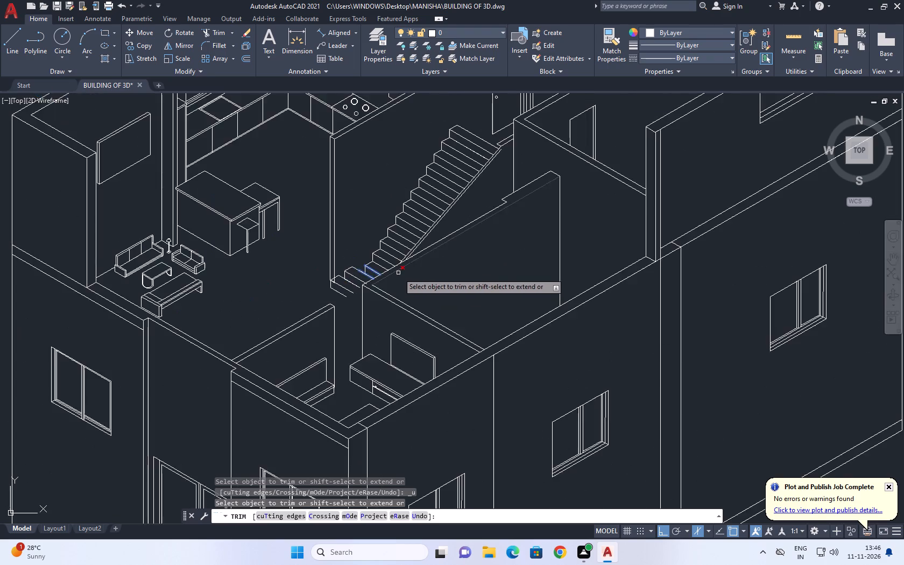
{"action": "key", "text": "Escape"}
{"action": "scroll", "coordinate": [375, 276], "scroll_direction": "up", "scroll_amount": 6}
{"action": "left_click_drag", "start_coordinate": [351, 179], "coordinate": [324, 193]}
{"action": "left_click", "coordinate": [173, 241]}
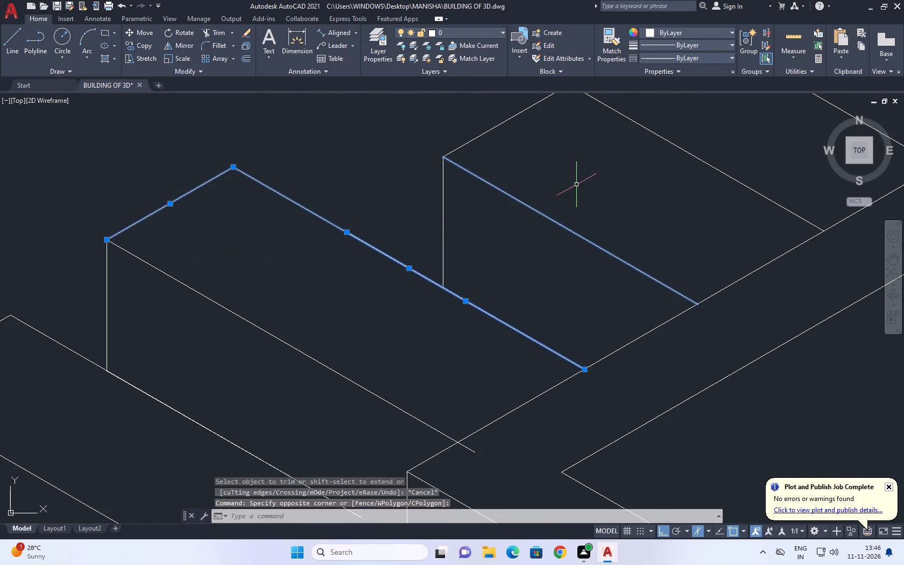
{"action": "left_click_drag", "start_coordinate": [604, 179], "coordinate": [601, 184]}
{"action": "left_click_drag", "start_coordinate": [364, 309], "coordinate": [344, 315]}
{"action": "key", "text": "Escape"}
Erase the longer overlapping back tread line of the second added lower step, which runs up to the wall top.
{"action": "scroll", "coordinate": [482, 238], "scroll_direction": "down", "scroll_amount": 5}
{"action": "scroll", "coordinate": [455, 240], "scroll_direction": "up", "scroll_amount": 3}
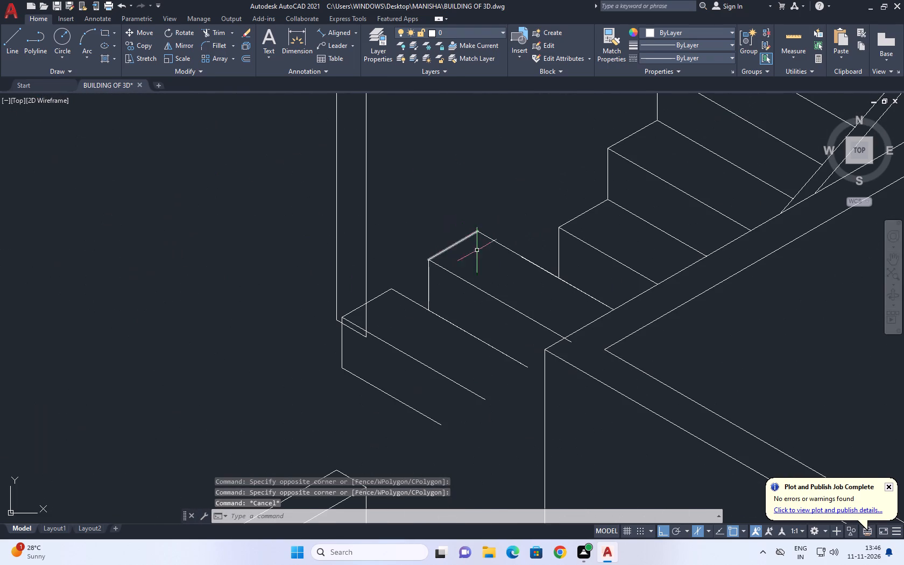
{"action": "left_click", "coordinate": [506, 250]}
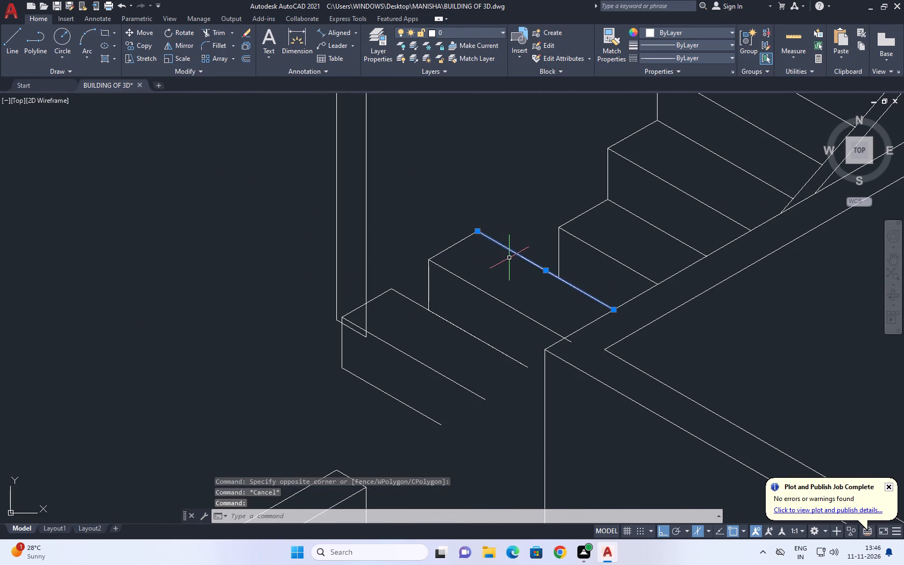
{"action": "key", "text": "Delete"}
{"action": "middle_click_drag", "start_coordinate": [503, 240], "coordinate": [489, 271]}
Move the second added lower step's tread edge and riser along to the foot of the riser above.
{"action": "left_click", "coordinate": [433, 292]}
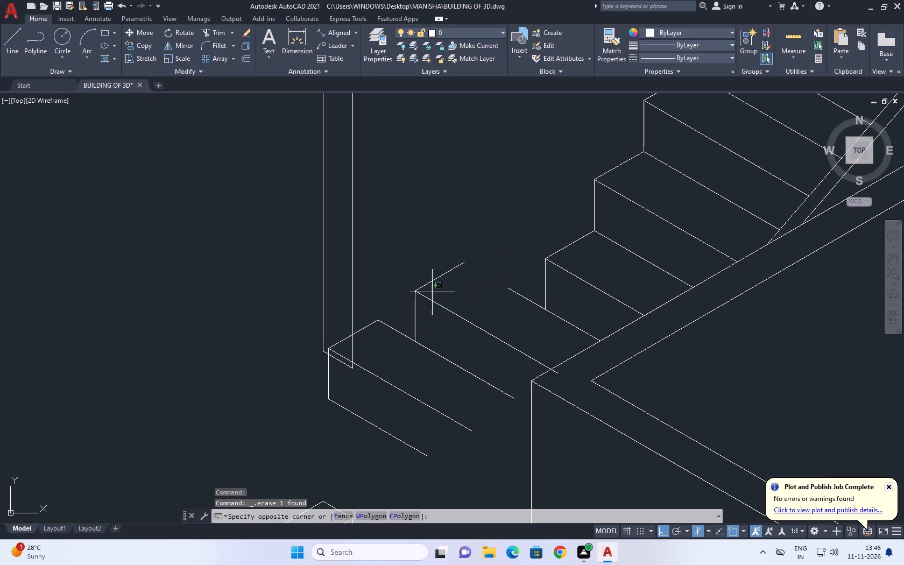
{"action": "left_click", "coordinate": [423, 257]}
{"action": "left_click", "coordinate": [412, 318]}
{"action": "left_click", "coordinate": [407, 313]}
{"action": "left_click", "coordinate": [419, 317]}
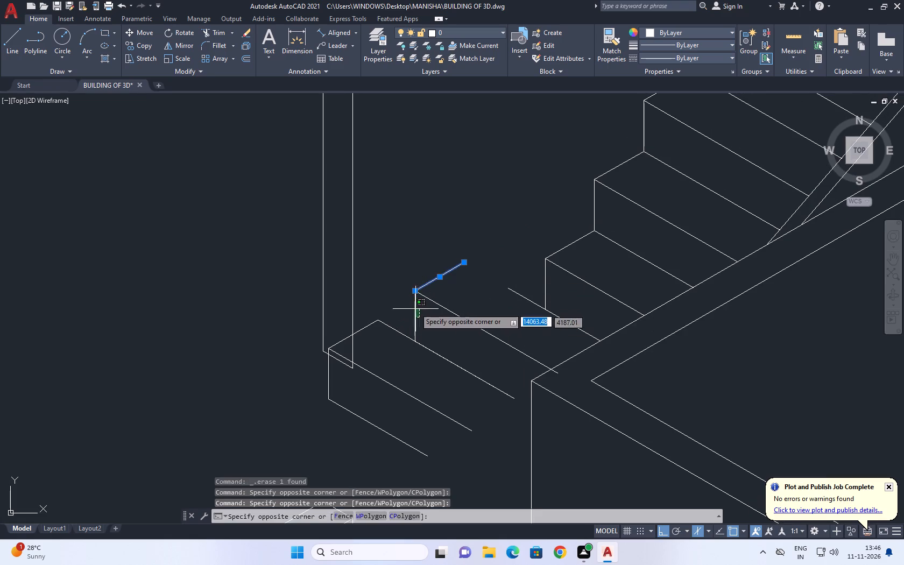
{"action": "left_click", "coordinate": [408, 299]}
{"action": "key", "text": "m"}
{"action": "key", "text": "space"}
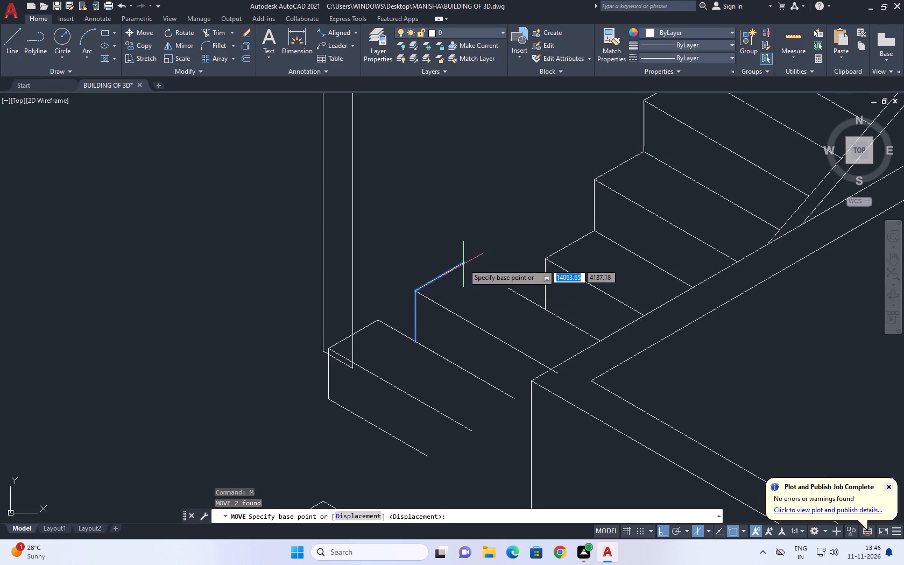
{"action": "left_click_drag", "start_coordinate": [465, 263], "coordinate": [471, 267]}
{"action": "left_click", "coordinate": [540, 307]}
{"action": "scroll", "coordinate": [648, 291], "scroll_direction": "down", "scroll_amount": 2}
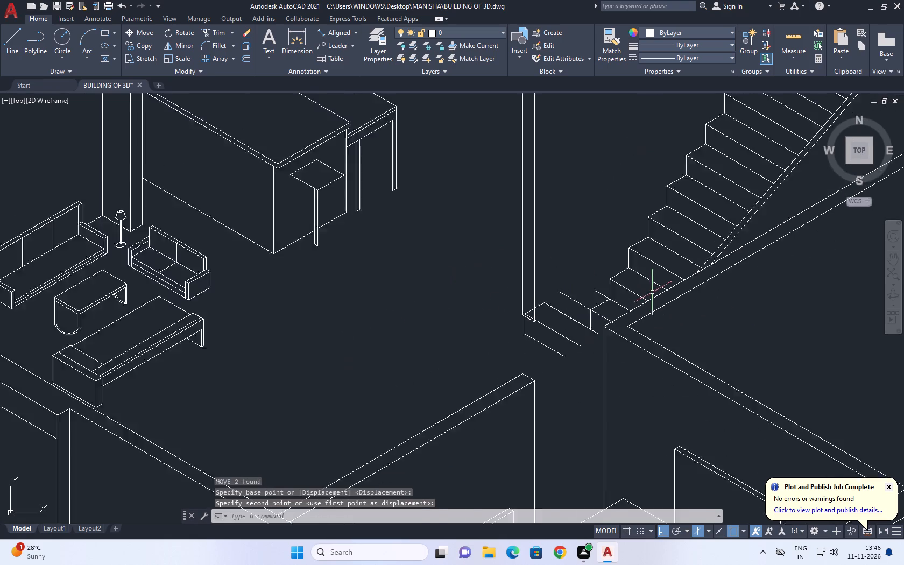
Trim the tread and base lines projecting behind the second added step's tread edge and riser.
{"action": "scroll", "coordinate": [653, 292], "scroll_direction": "down", "scroll_amount": 2}
{"action": "middle_click_drag", "start_coordinate": [672, 340], "coordinate": [574, 382]}
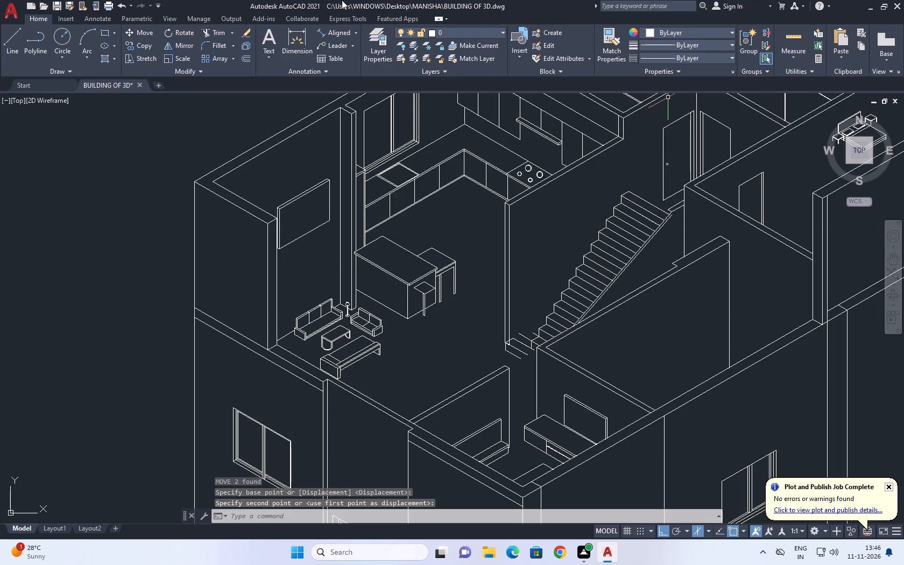
{"action": "scroll", "coordinate": [505, 357], "scroll_direction": "up", "scroll_amount": 2}
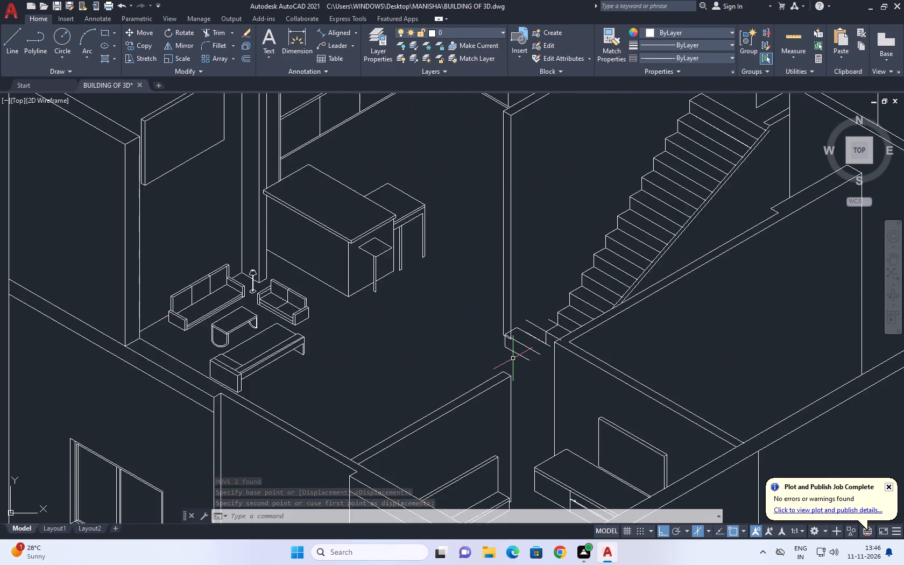
{"action": "scroll", "coordinate": [513, 358], "scroll_direction": "up", "scroll_amount": 1}
{"action": "scroll", "coordinate": [555, 312], "scroll_direction": "up", "scroll_amount": 2}
{"action": "left_click", "coordinate": [599, 170]}
{"action": "left_click_drag", "start_coordinate": [564, 208], "coordinate": [558, 215]}
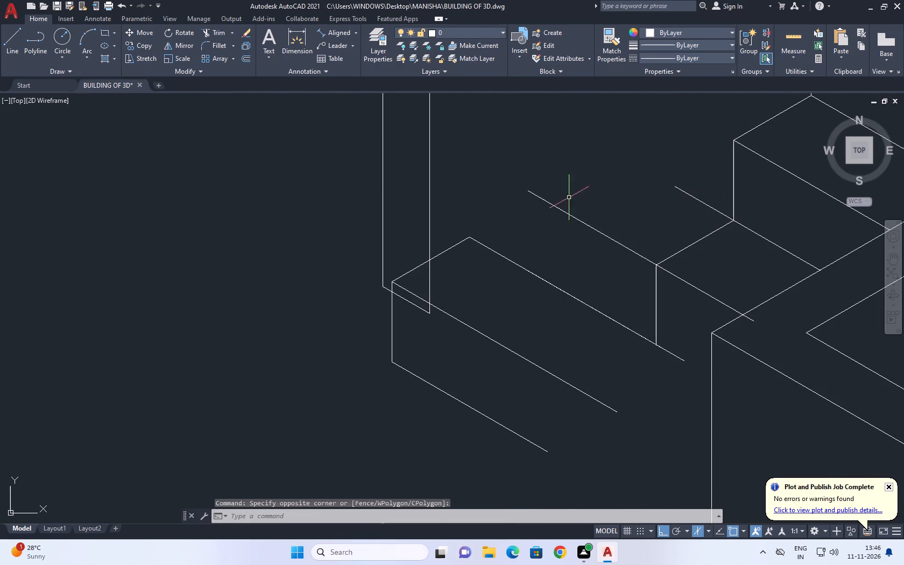
{"action": "scroll", "coordinate": [605, 191], "scroll_direction": "up", "scroll_amount": 1}
{"action": "key", "text": "t"}
{"action": "type", "text": "R"}
{"action": "key", "text": "space"}
{"action": "left_click", "coordinate": [781, 193]}
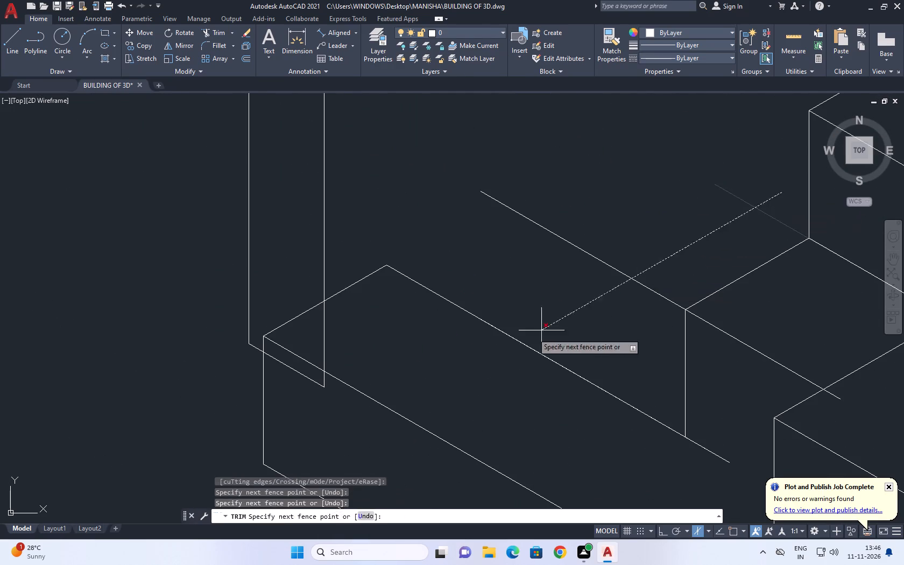
{"action": "left_click", "coordinate": [483, 344]}
{"action": "key", "text": "space"}
{"action": "scroll", "coordinate": [506, 257], "scroll_direction": "down", "scroll_amount": 3}
{"action": "scroll", "coordinate": [459, 277], "scroll_direction": "up", "scroll_amount": 2}
{"action": "key", "text": "Escape"}
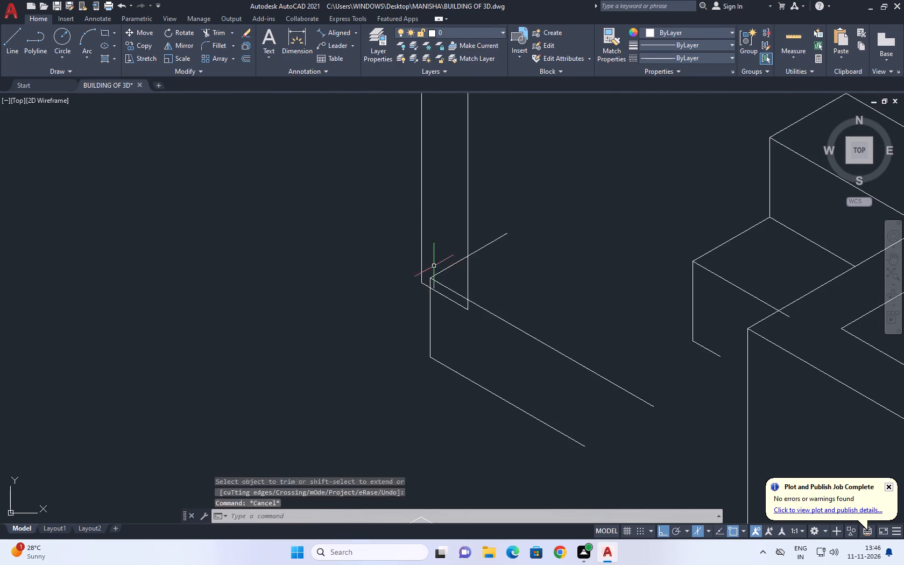
Erase the leftover lowest step's tread edge, riser and two step lines, keeping the bottom edge of the adjacent wall end.
{"action": "left_click", "coordinate": [393, 210]}
{"action": "left_click", "coordinate": [664, 469]}
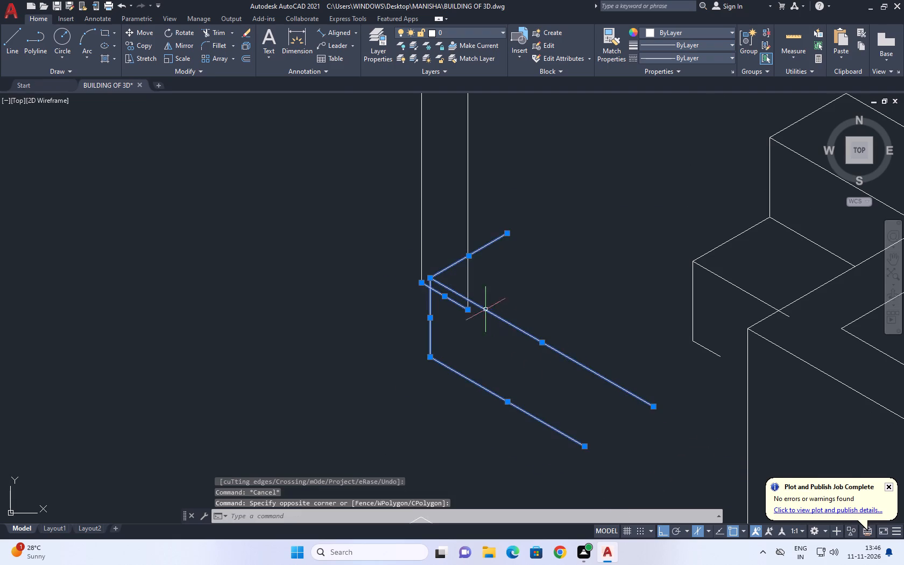
{"action": "scroll", "coordinate": [476, 306], "scroll_direction": "up", "scroll_amount": 5}
{"action": "left_click", "coordinate": [446, 280], "text": "shift"}
{"action": "left_click", "coordinate": [400, 324], "text": "shift"}
{"action": "scroll", "coordinate": [394, 292], "scroll_direction": "down", "scroll_amount": 2}
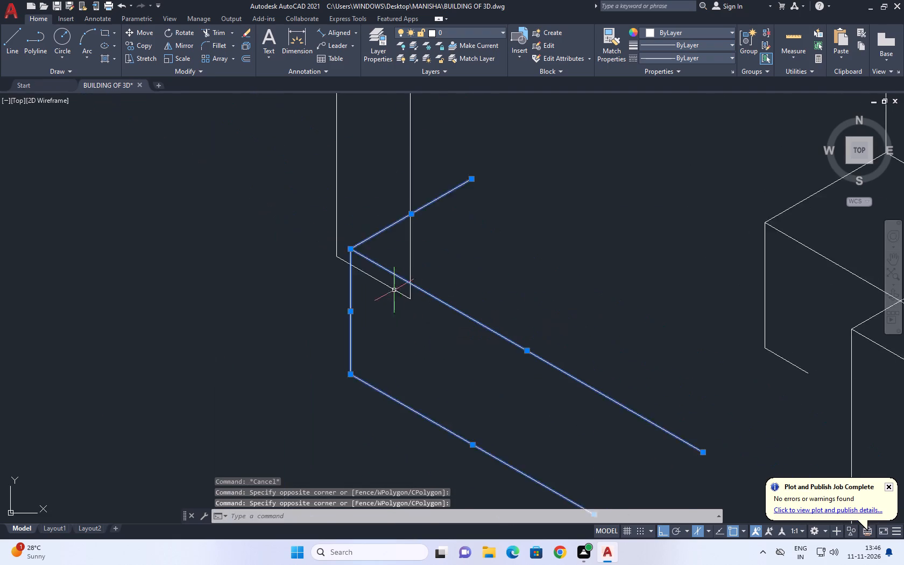
{"action": "scroll", "coordinate": [394, 290], "scroll_direction": "down", "scroll_amount": 3}
{"action": "middle_click_drag", "start_coordinate": [519, 301], "coordinate": [484, 331]}
{"action": "key", "text": "Delete"}
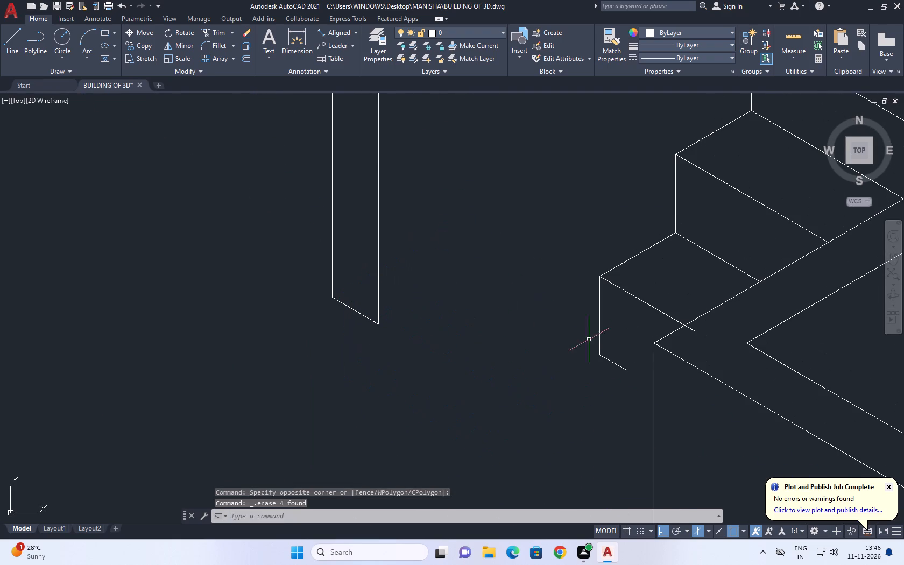
Extend the short base line under the bottom step's riser in both directions to the neighbouring vertical wall edges.
{"action": "middle_click_drag", "start_coordinate": [644, 347], "coordinate": [566, 370]}
{"action": "type", "text": "EX"}
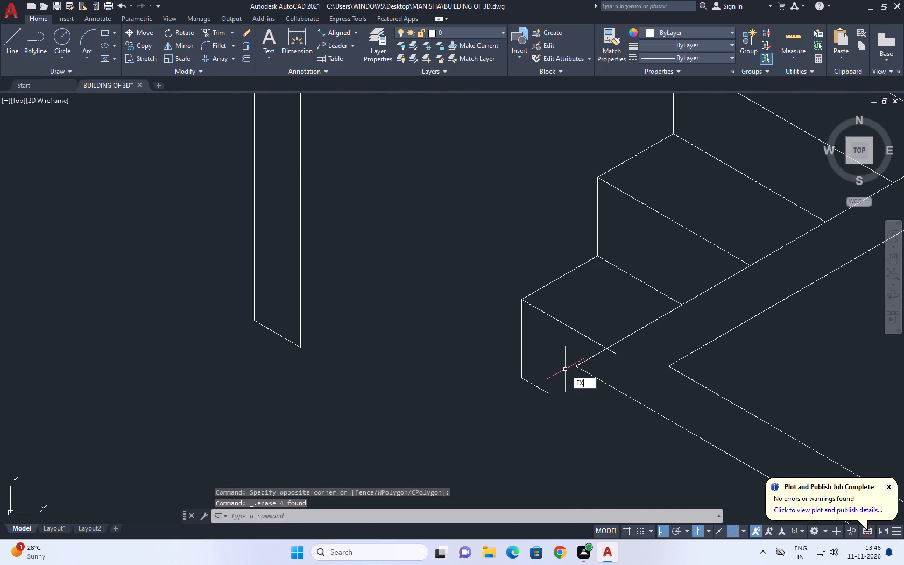
{"action": "left_click", "coordinate": [535, 358]}
{"action": "left_click", "coordinate": [553, 364]}
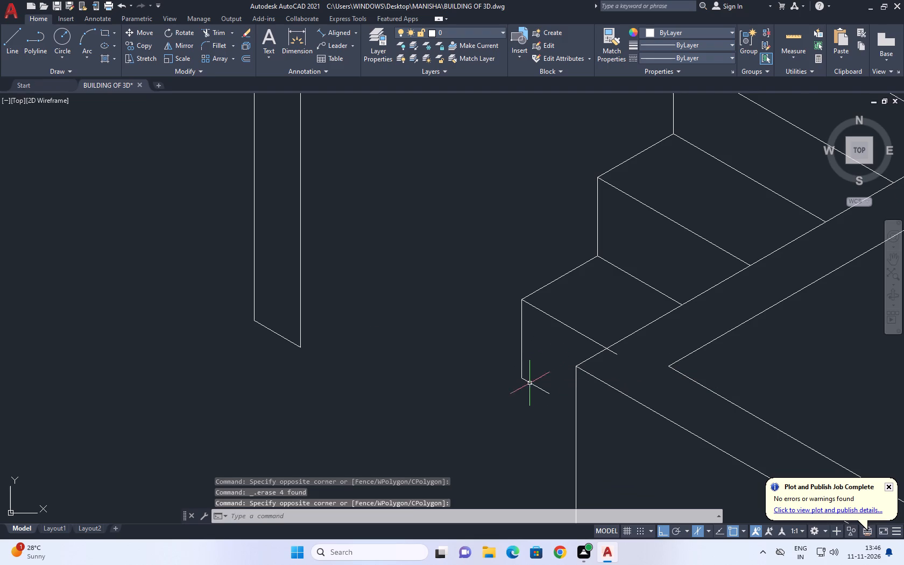
{"action": "key", "text": "e"}
{"action": "type", "text": "X"}
{"action": "key", "text": "space"}
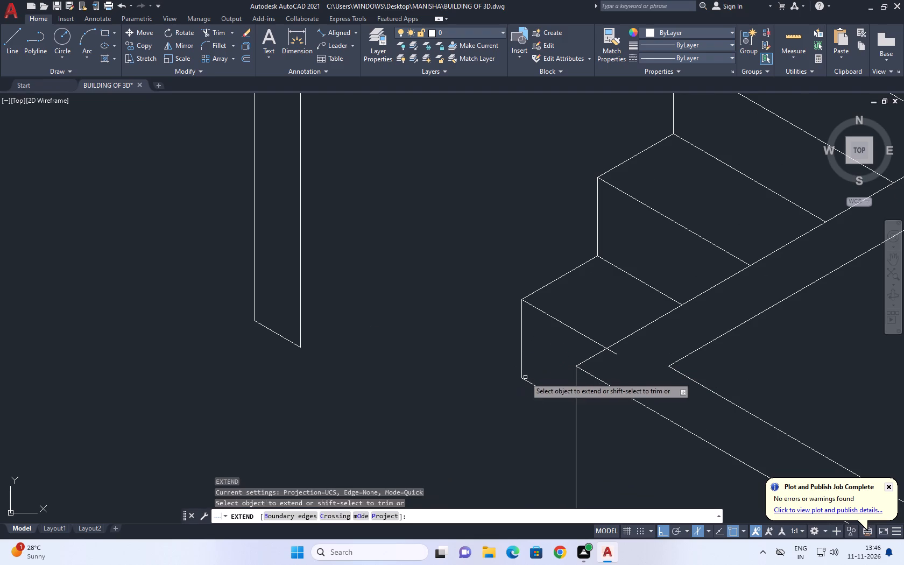
{"action": "left_click", "coordinate": [534, 374]}
{"action": "left_click", "coordinate": [524, 400]}
{"action": "left_click", "coordinate": [548, 380]}
{"action": "left_click", "coordinate": [541, 408]}
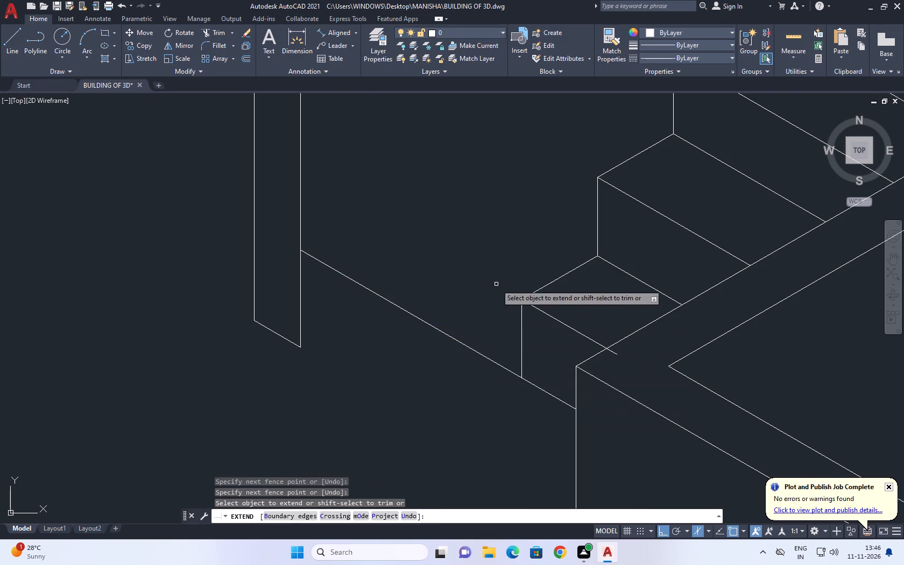
{"action": "middle_click_drag", "start_coordinate": [496, 284], "coordinate": [496, 337]}
{"action": "key", "text": "Escape"}
Trim the extended base line behind the bottom riser and the front tread line where it overruns the wall's top edge.
{"action": "type", "text": "TR"}
{"action": "key", "text": "space"}
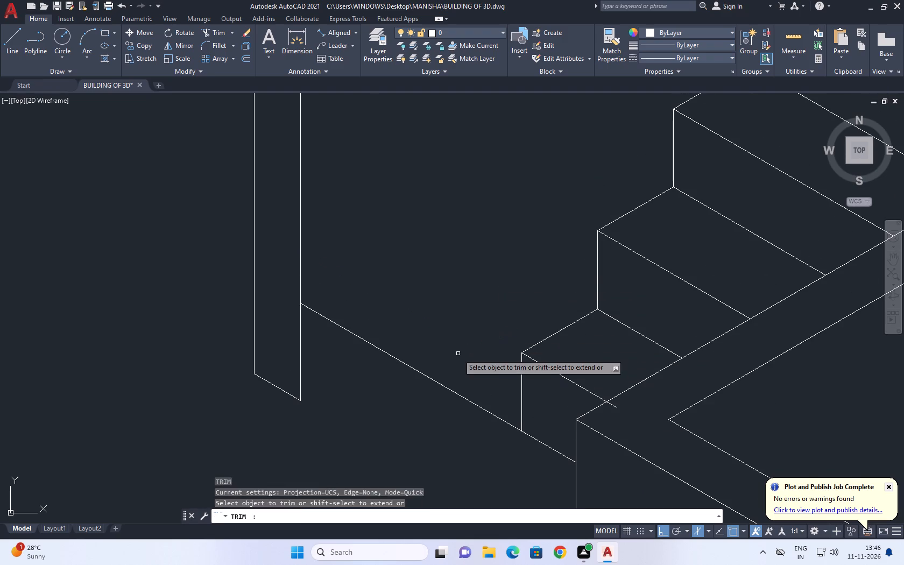
{"action": "left_click_drag", "start_coordinate": [458, 354], "coordinate": [457, 358]}
{"action": "left_click_drag", "start_coordinate": [433, 409], "coordinate": [423, 413]}
{"action": "left_click", "coordinate": [616, 404]}
{"action": "left_click", "coordinate": [607, 407]}
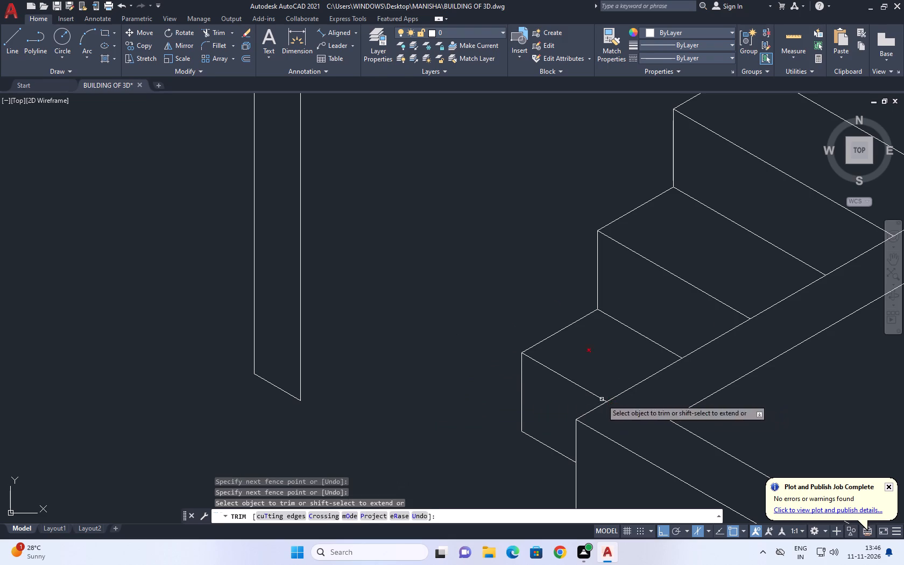
{"action": "scroll", "coordinate": [528, 291], "scroll_direction": "down", "scroll_amount": 4}
{"action": "key", "text": "space"}
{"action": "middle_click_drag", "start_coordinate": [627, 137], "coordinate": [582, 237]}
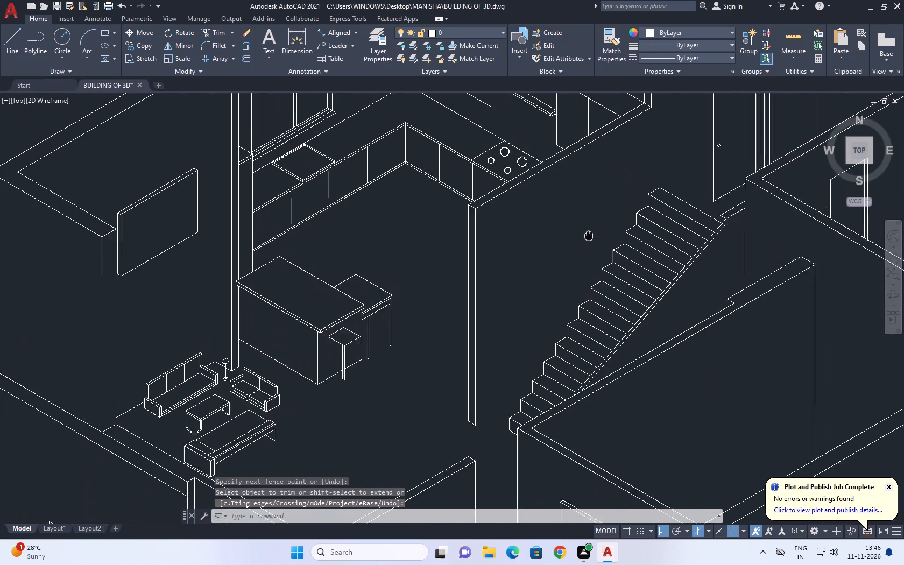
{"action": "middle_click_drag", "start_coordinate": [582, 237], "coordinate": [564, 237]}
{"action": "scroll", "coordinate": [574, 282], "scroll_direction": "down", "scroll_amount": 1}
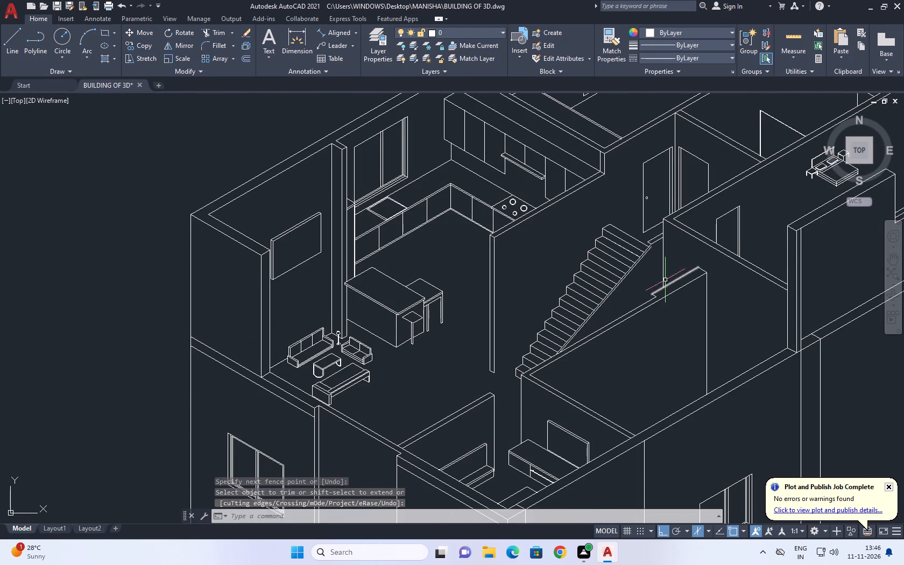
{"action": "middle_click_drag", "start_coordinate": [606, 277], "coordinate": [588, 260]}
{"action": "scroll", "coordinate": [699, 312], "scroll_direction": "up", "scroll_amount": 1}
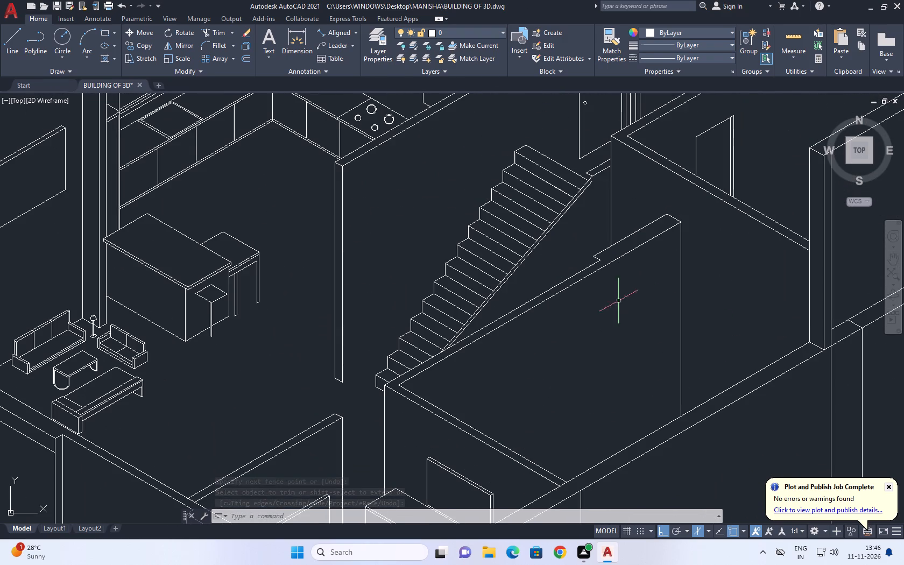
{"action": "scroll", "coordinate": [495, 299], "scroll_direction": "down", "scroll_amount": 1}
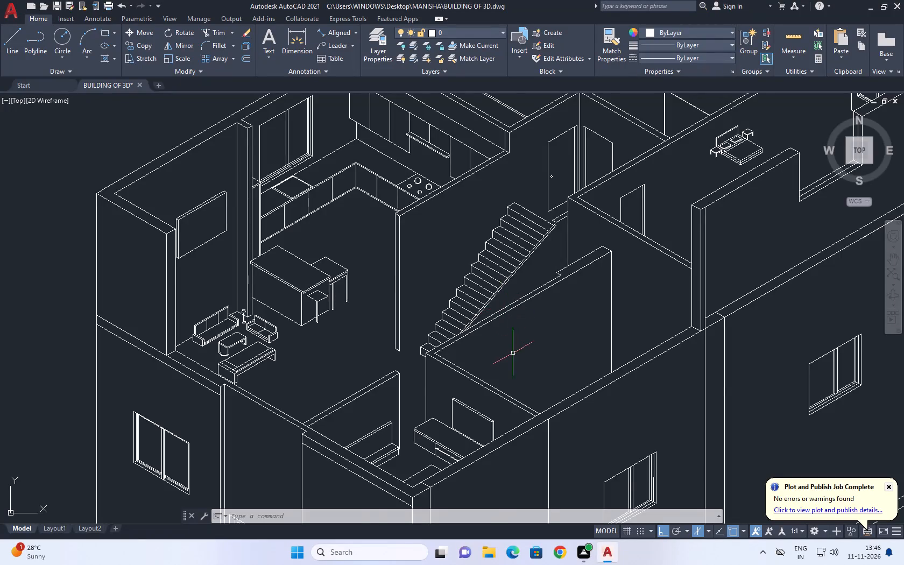
Examine the whole building, checking the finished staircase and interior and the outer walls with their windows.
{"action": "scroll", "coordinate": [513, 380], "scroll_direction": "down", "scroll_amount": 1}
{"action": "middle_click_drag", "start_coordinate": [571, 356], "coordinate": [562, 363]}
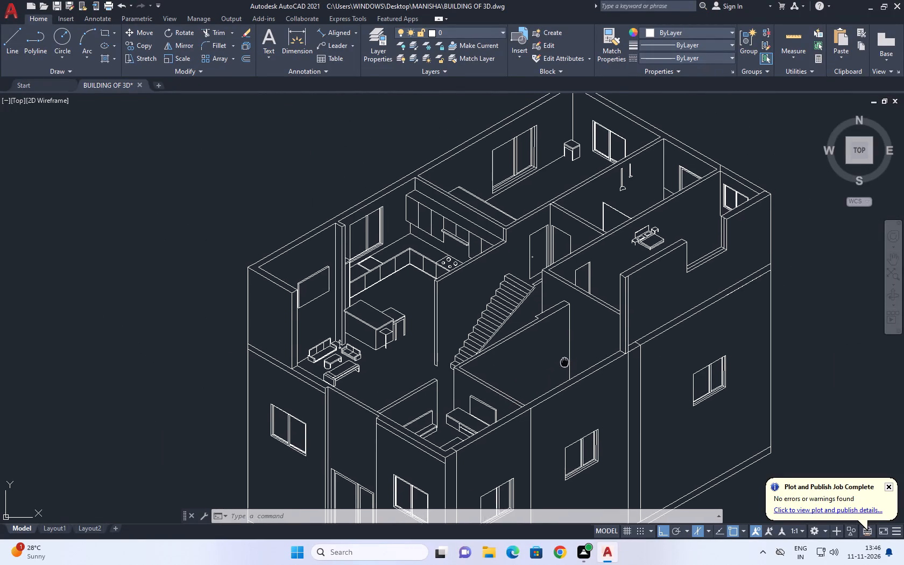
{"action": "middle_click_drag", "start_coordinate": [562, 363], "coordinate": [539, 370]}
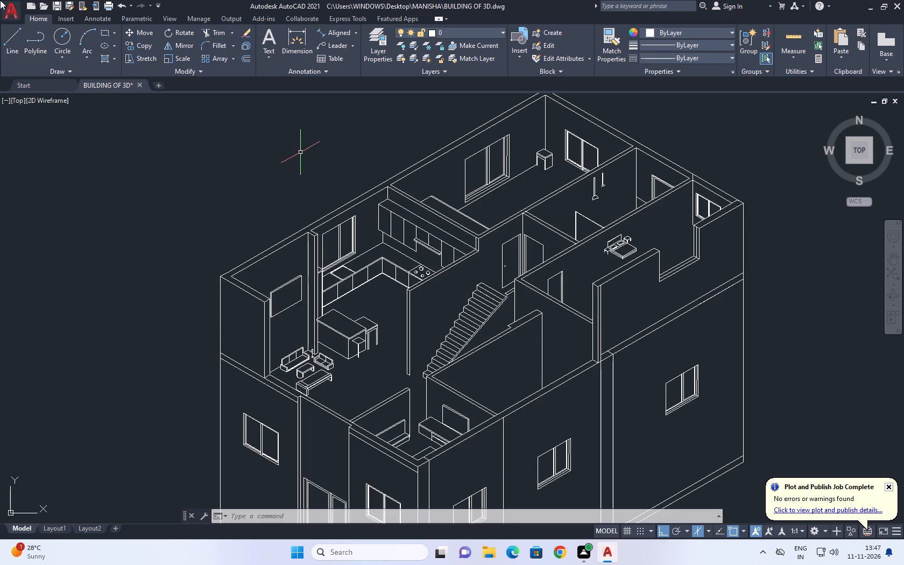
{"action": "scroll", "coordinate": [533, 303], "scroll_direction": "down", "scroll_amount": 2}
{"action": "middle_click_drag", "start_coordinate": [639, 334], "coordinate": [451, 257]}
{"action": "scroll", "coordinate": [315, 313], "scroll_direction": "up", "scroll_amount": 1}
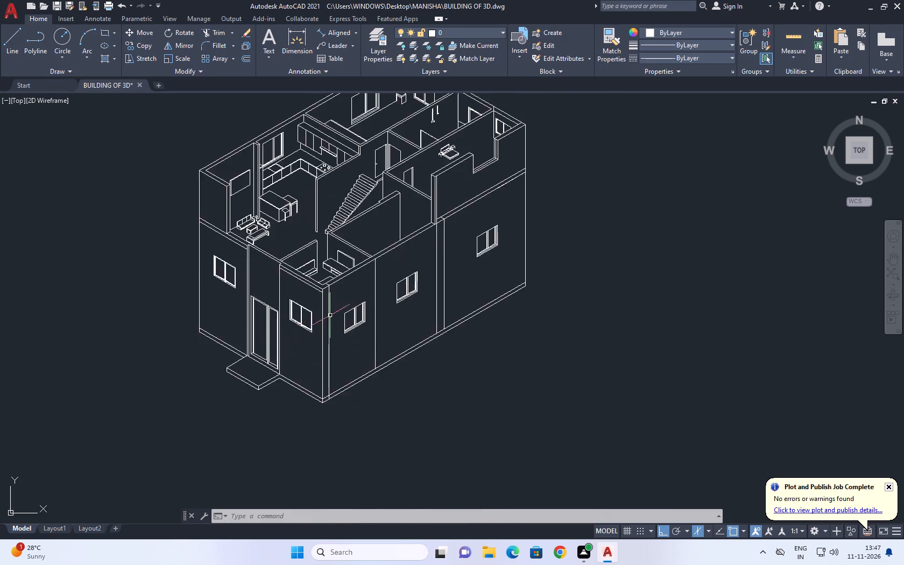
{"action": "scroll", "coordinate": [341, 315], "scroll_direction": "up", "scroll_amount": 1}
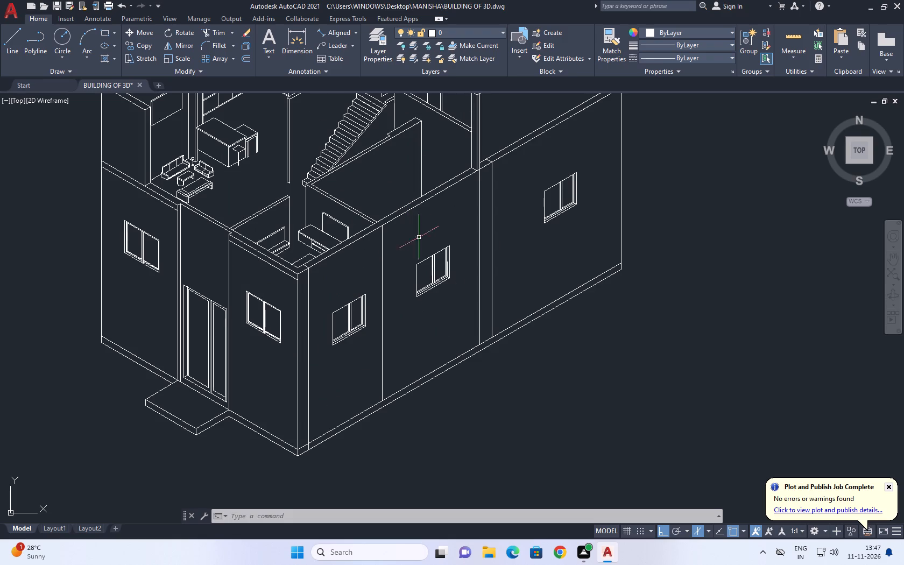
{"action": "middle_click_drag", "start_coordinate": [506, 165], "coordinate": [530, 260]}
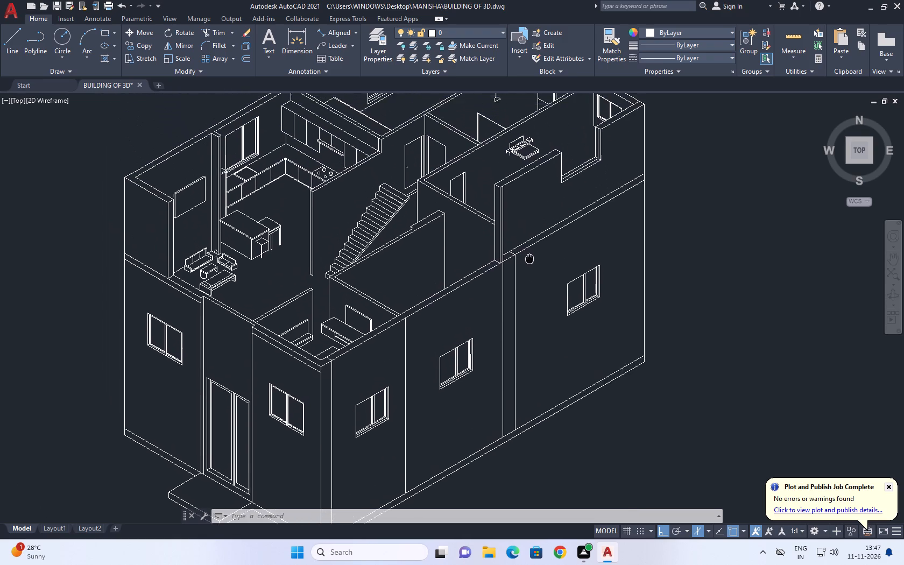
{"action": "middle_click_drag", "start_coordinate": [530, 260], "coordinate": [534, 282]}
{"action": "middle_click_drag", "start_coordinate": [484, 359], "coordinate": [514, 313]}
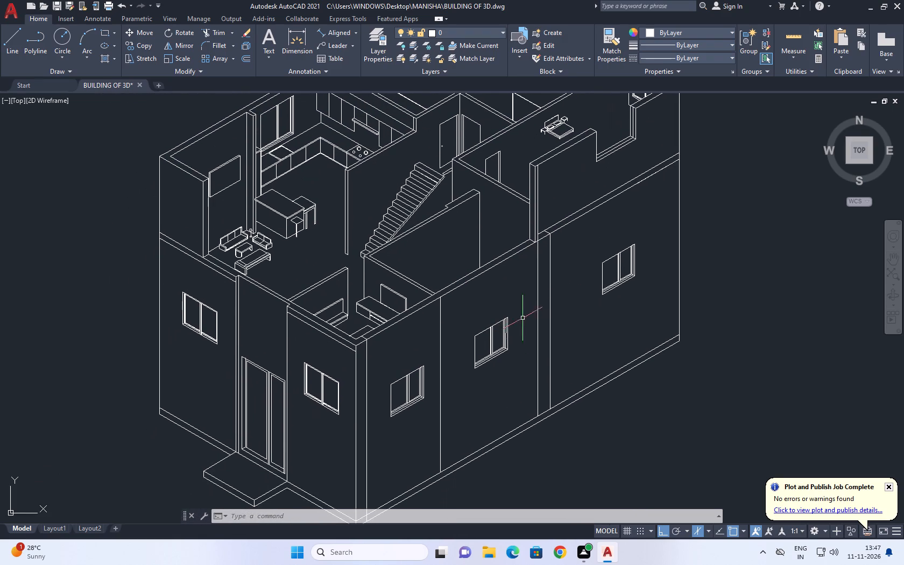
{"action": "scroll", "coordinate": [463, 361], "scroll_direction": "up", "scroll_amount": 2}
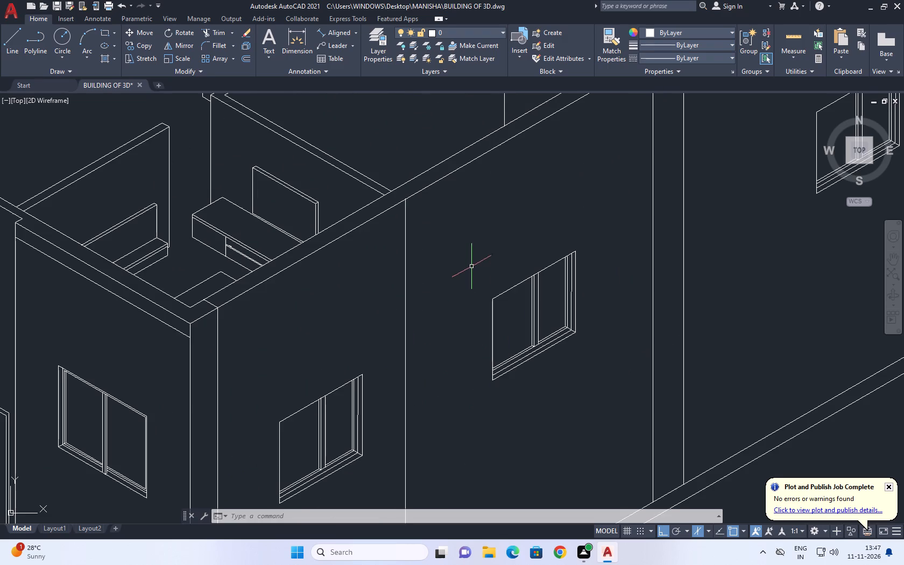
{"action": "middle_click_drag", "start_coordinate": [471, 264], "coordinate": [445, 308]}
Start a hatch inside the long side wall's panel that surrounds the middle window.
{"action": "key", "text": "h"}
{"action": "key", "text": "space"}
{"action": "scroll", "coordinate": [555, 313], "scroll_direction": "down", "scroll_amount": 2}
{"action": "left_click", "coordinate": [539, 275]}
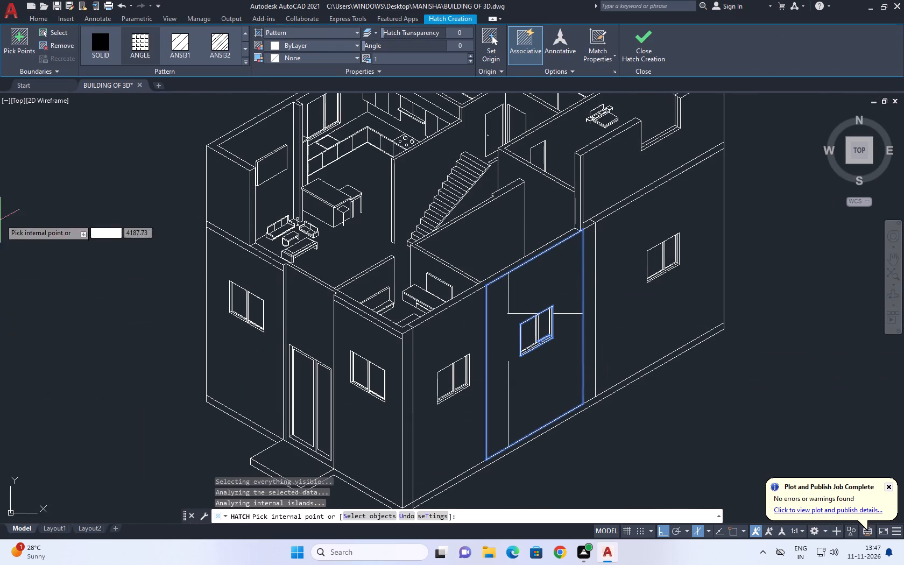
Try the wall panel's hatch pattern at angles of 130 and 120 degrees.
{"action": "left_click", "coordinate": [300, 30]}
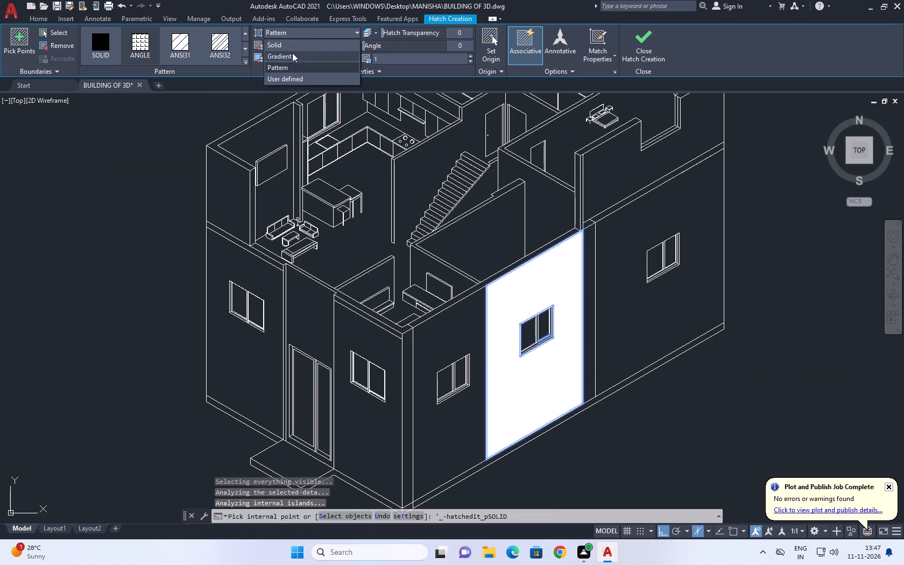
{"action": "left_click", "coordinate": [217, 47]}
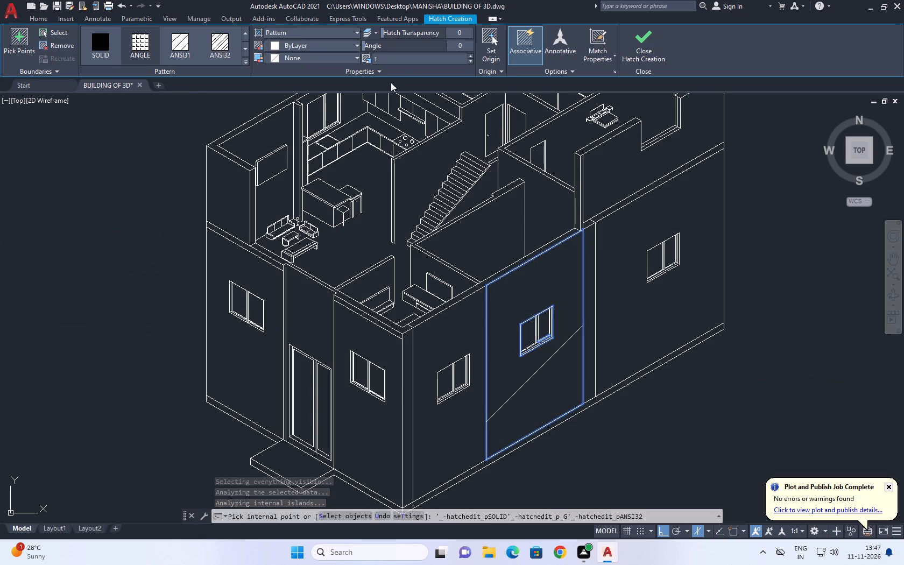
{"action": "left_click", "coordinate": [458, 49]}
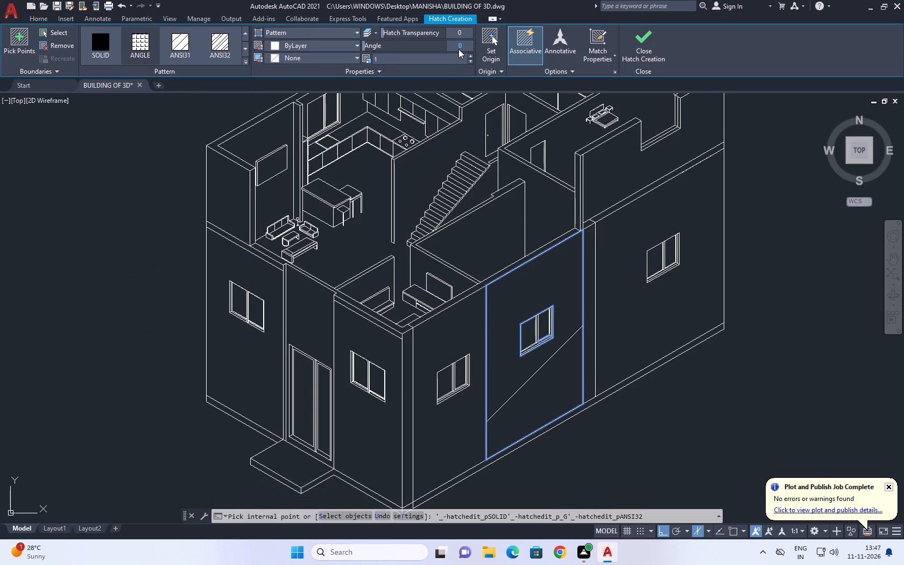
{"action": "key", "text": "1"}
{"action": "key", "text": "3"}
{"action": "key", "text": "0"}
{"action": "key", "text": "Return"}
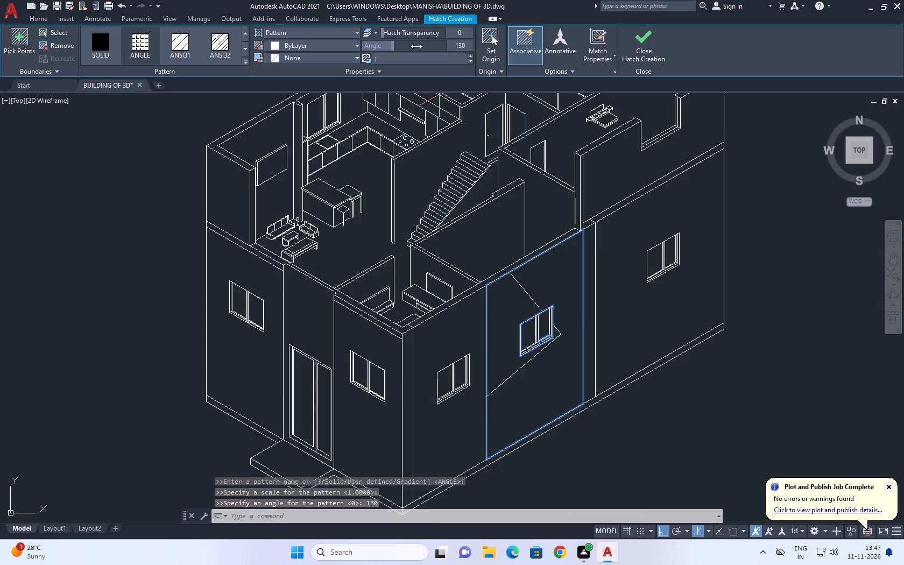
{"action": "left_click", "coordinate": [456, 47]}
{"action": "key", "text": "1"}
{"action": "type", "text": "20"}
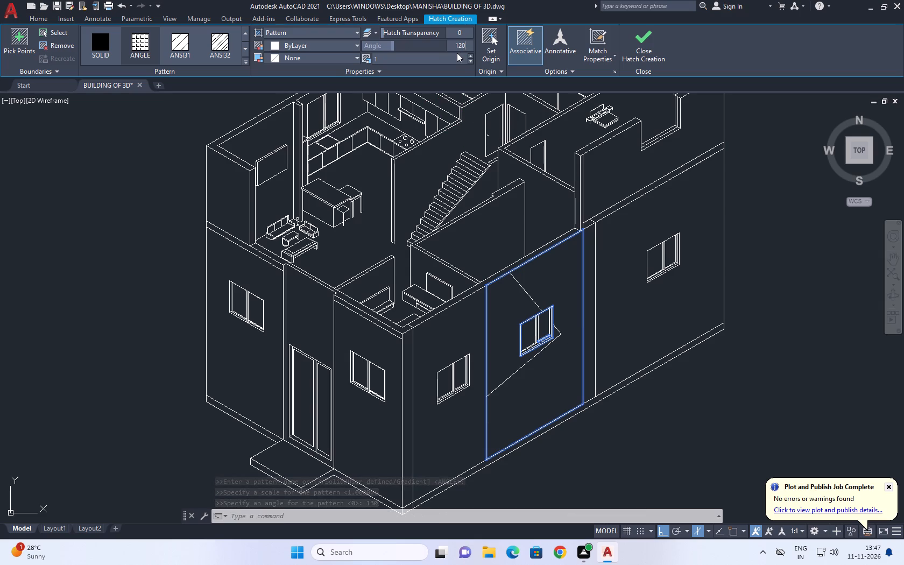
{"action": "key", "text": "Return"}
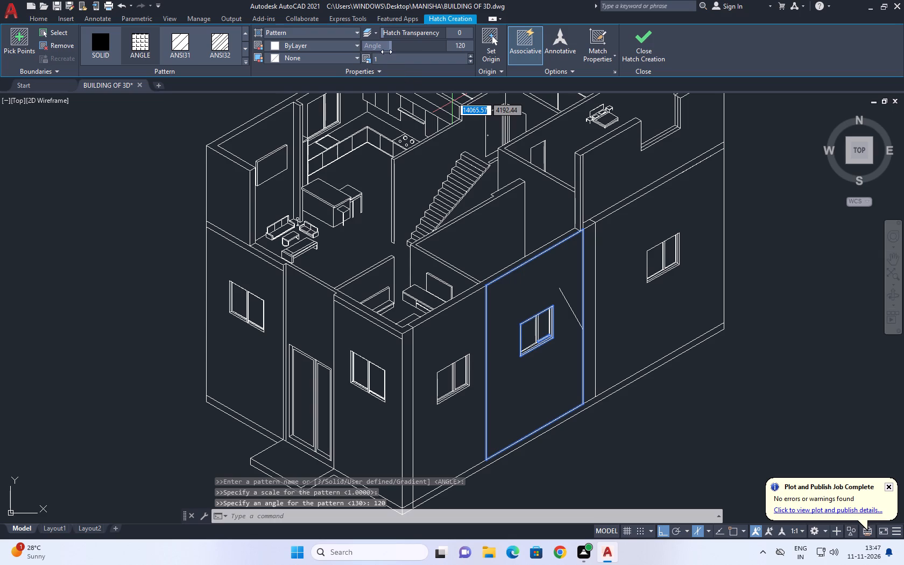
Set the wall panel hatch's scale to 0.2 and change its pattern to ANSI32.
{"action": "scroll", "coordinate": [386, 53], "scroll_direction": "down", "scroll_amount": 4}
{"action": "left_click", "coordinate": [386, 55]}
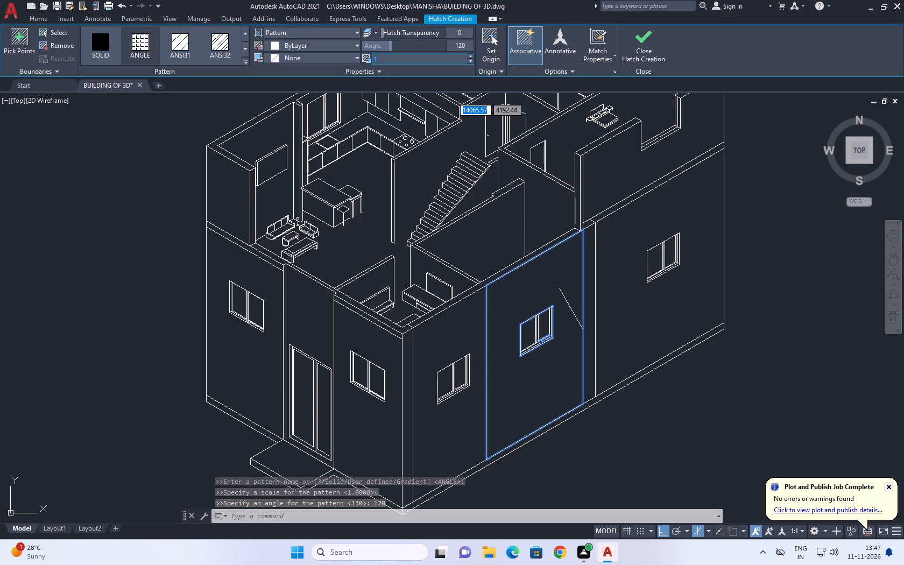
{"action": "type", "text": "0.2"}
{"action": "key", "text": "Return"}
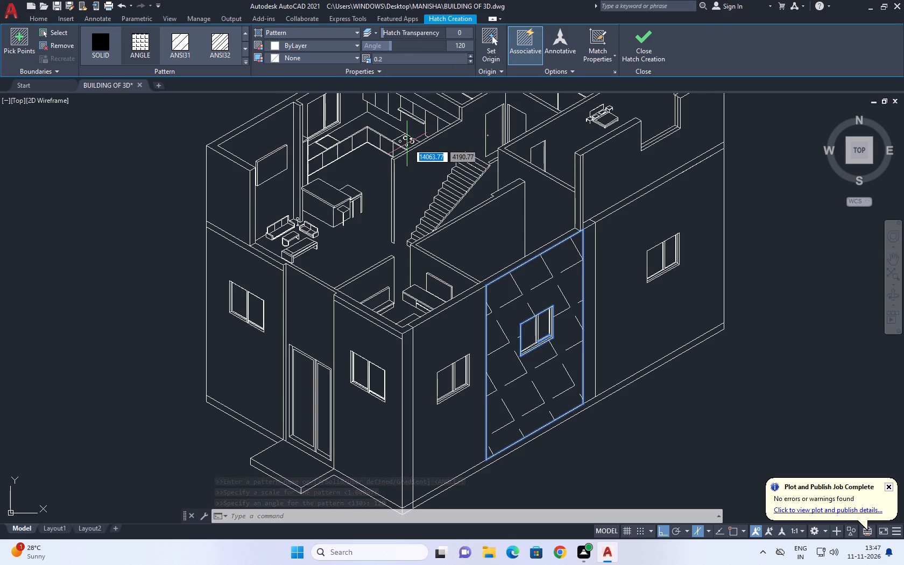
{"action": "left_click", "coordinate": [227, 44]}
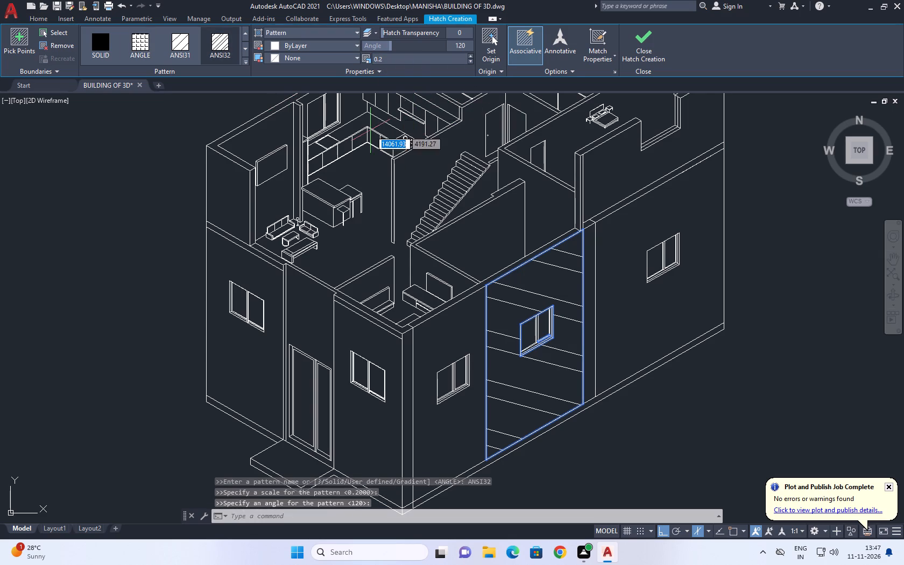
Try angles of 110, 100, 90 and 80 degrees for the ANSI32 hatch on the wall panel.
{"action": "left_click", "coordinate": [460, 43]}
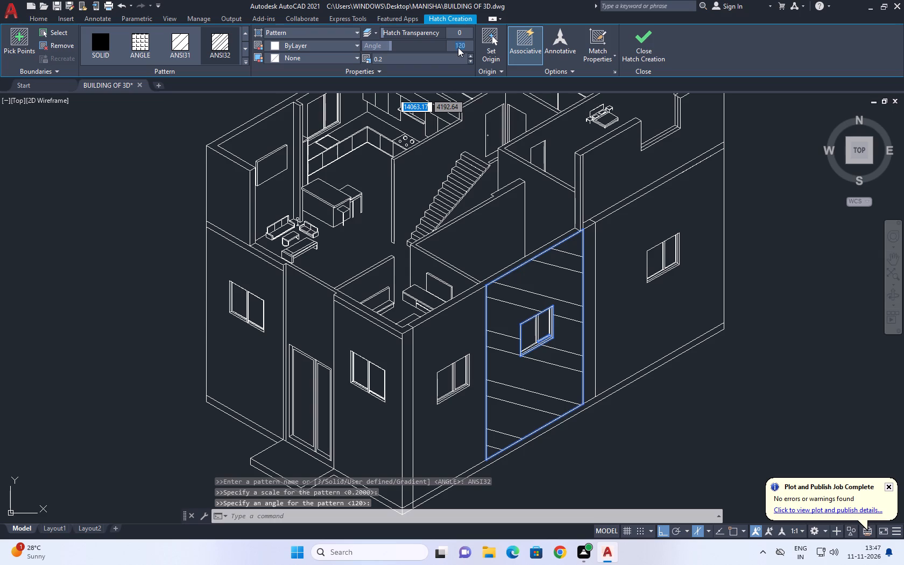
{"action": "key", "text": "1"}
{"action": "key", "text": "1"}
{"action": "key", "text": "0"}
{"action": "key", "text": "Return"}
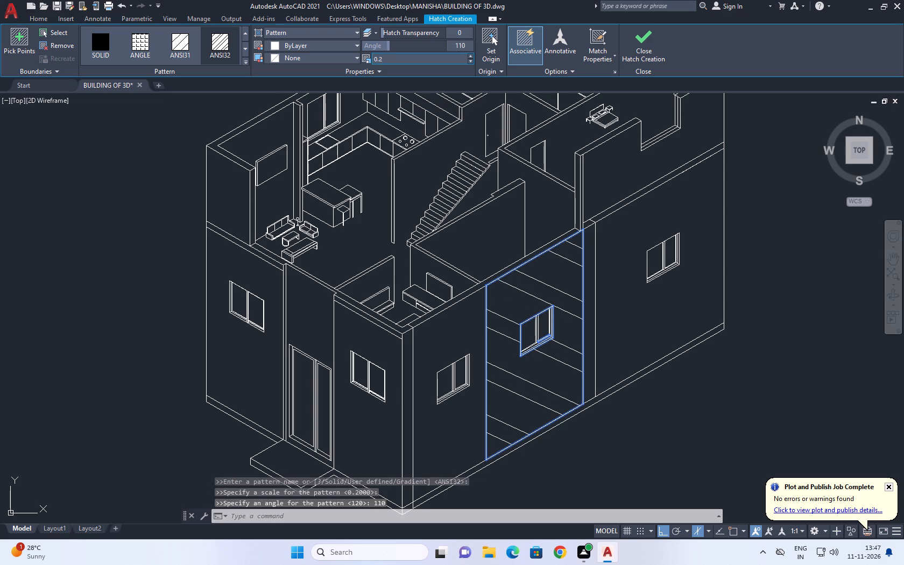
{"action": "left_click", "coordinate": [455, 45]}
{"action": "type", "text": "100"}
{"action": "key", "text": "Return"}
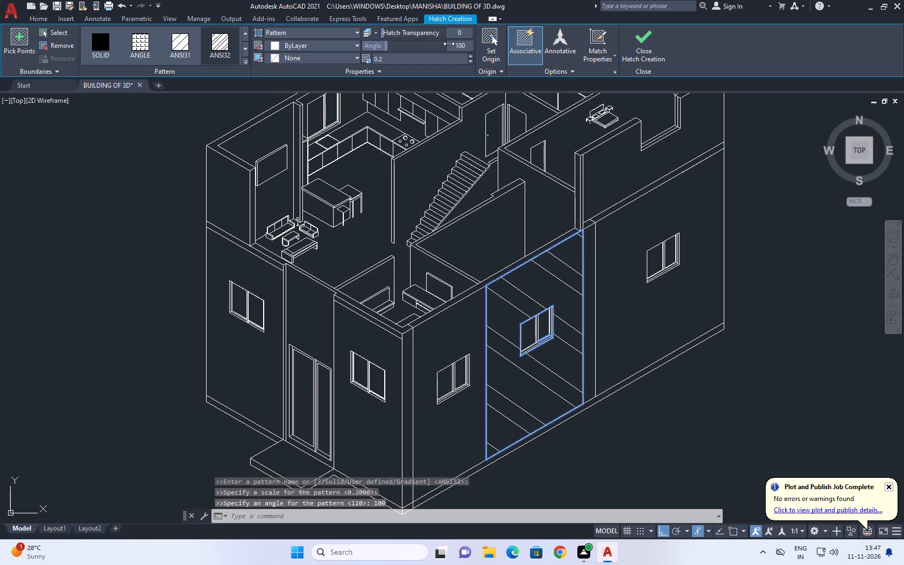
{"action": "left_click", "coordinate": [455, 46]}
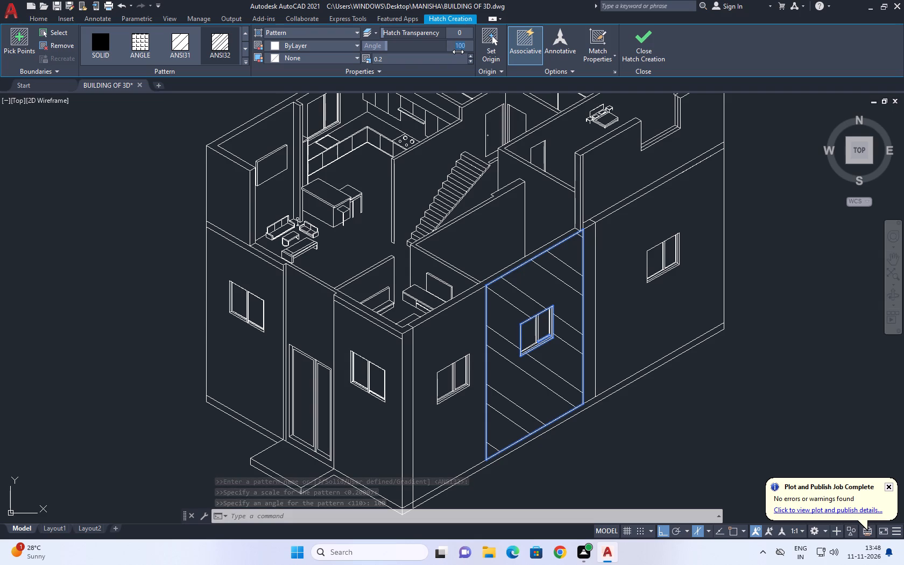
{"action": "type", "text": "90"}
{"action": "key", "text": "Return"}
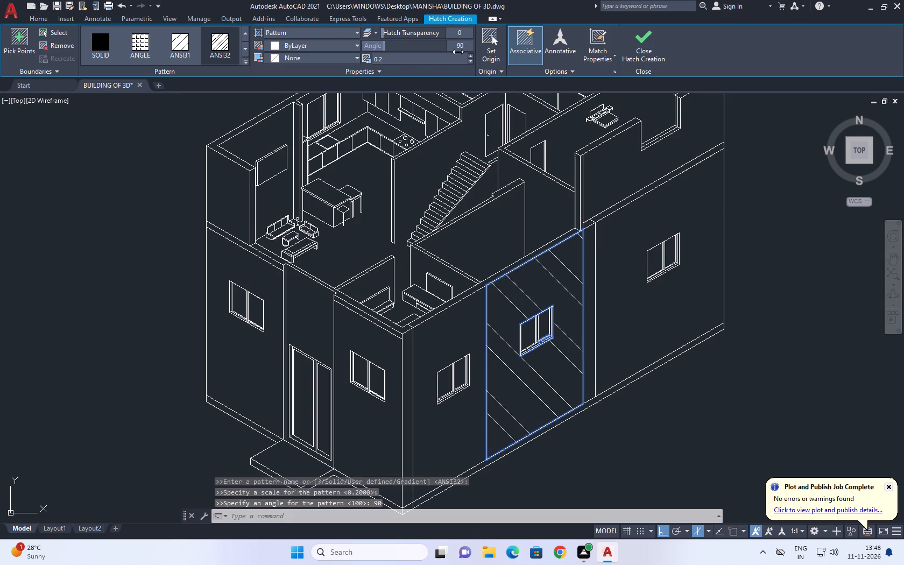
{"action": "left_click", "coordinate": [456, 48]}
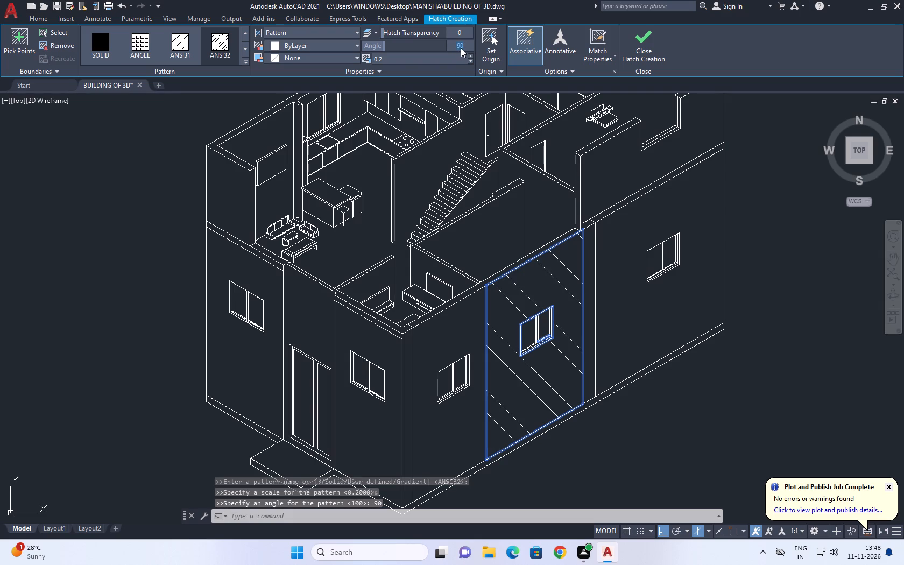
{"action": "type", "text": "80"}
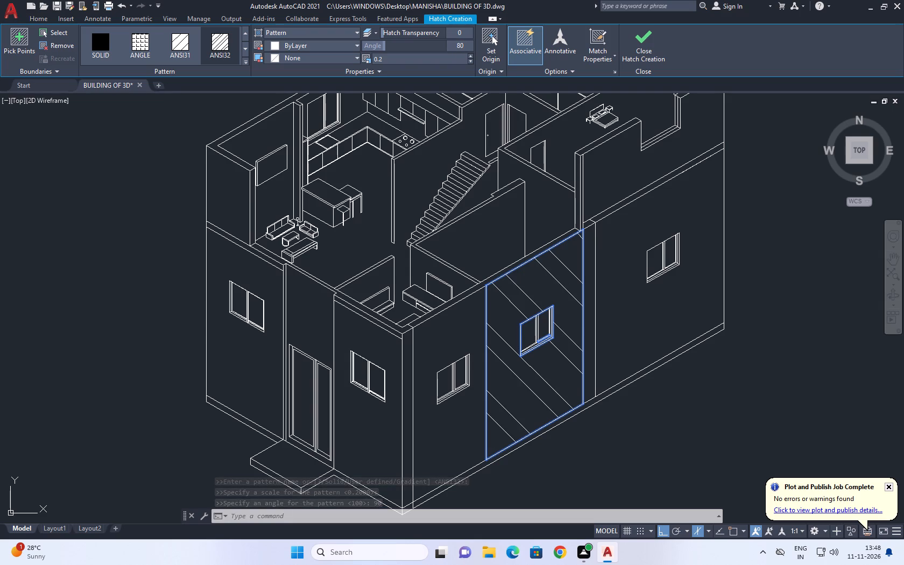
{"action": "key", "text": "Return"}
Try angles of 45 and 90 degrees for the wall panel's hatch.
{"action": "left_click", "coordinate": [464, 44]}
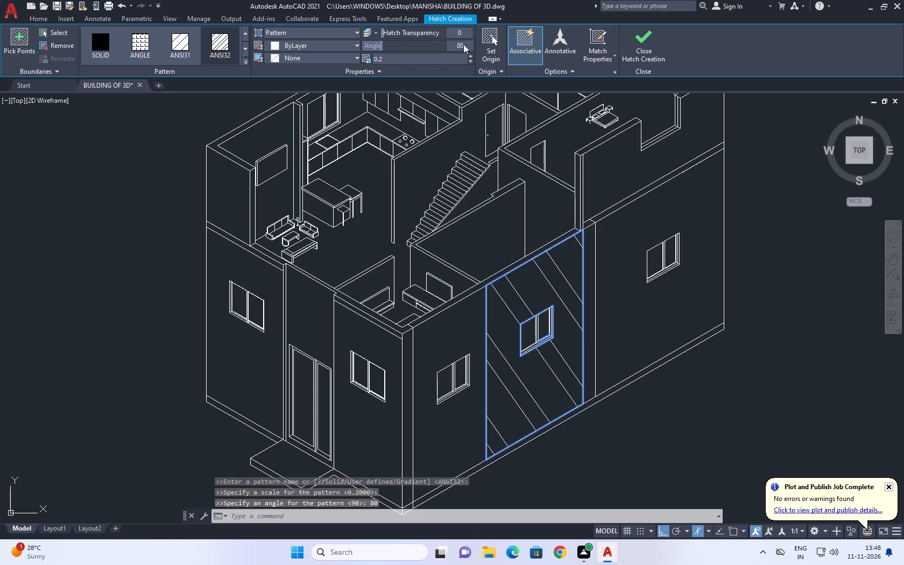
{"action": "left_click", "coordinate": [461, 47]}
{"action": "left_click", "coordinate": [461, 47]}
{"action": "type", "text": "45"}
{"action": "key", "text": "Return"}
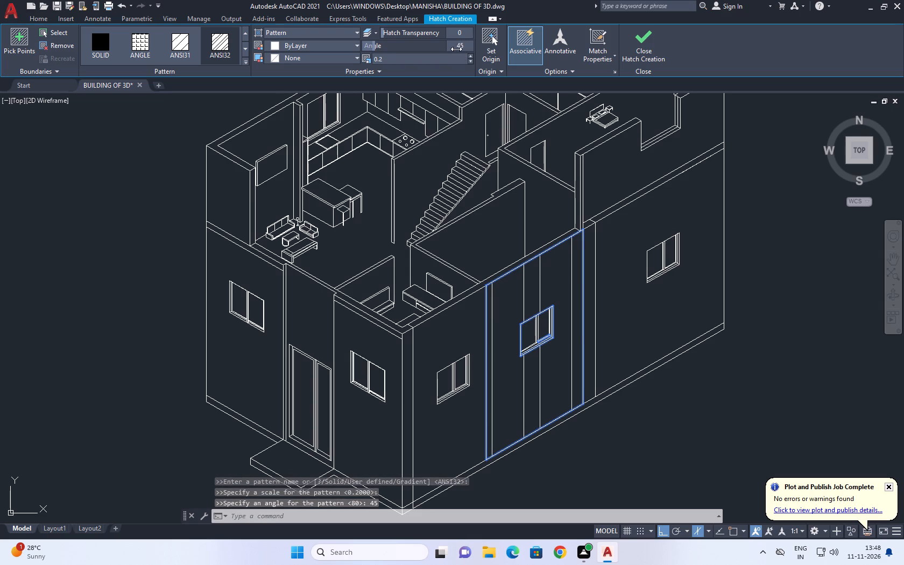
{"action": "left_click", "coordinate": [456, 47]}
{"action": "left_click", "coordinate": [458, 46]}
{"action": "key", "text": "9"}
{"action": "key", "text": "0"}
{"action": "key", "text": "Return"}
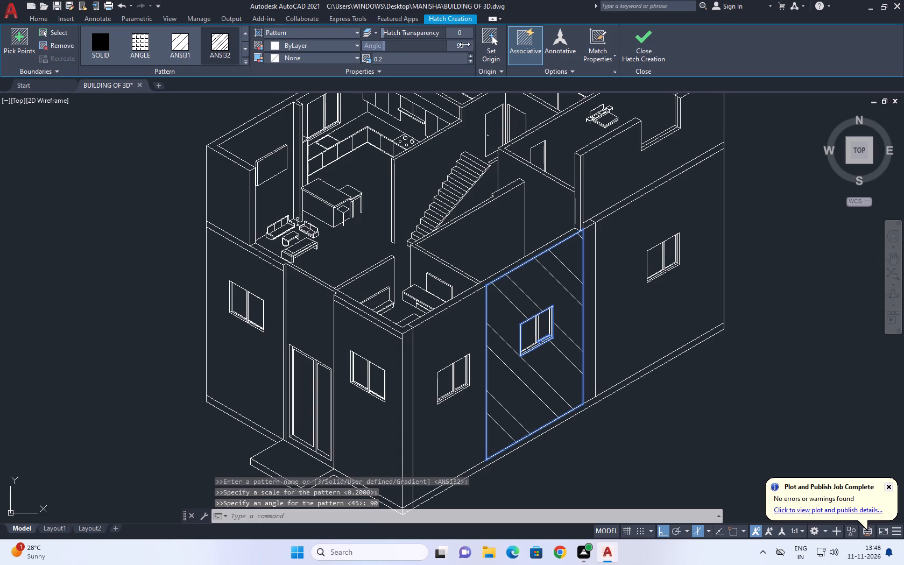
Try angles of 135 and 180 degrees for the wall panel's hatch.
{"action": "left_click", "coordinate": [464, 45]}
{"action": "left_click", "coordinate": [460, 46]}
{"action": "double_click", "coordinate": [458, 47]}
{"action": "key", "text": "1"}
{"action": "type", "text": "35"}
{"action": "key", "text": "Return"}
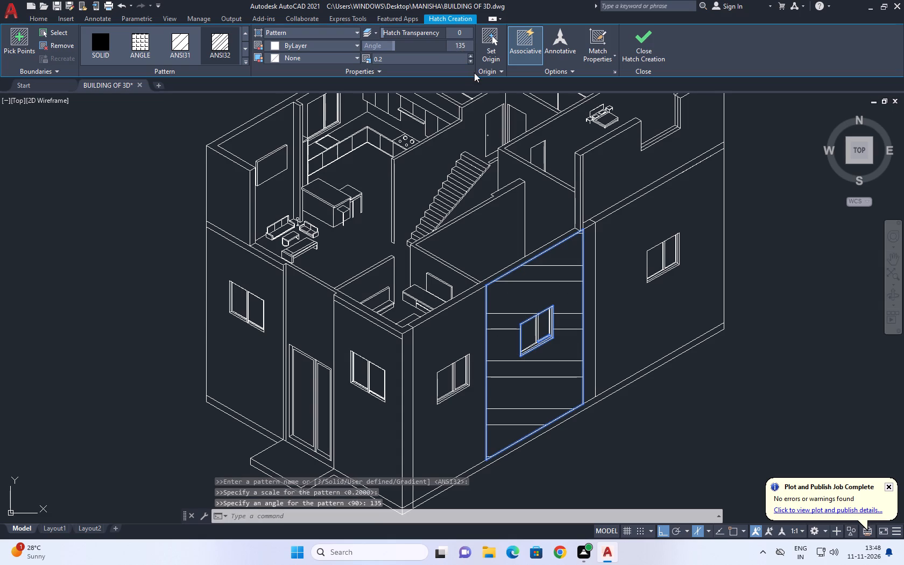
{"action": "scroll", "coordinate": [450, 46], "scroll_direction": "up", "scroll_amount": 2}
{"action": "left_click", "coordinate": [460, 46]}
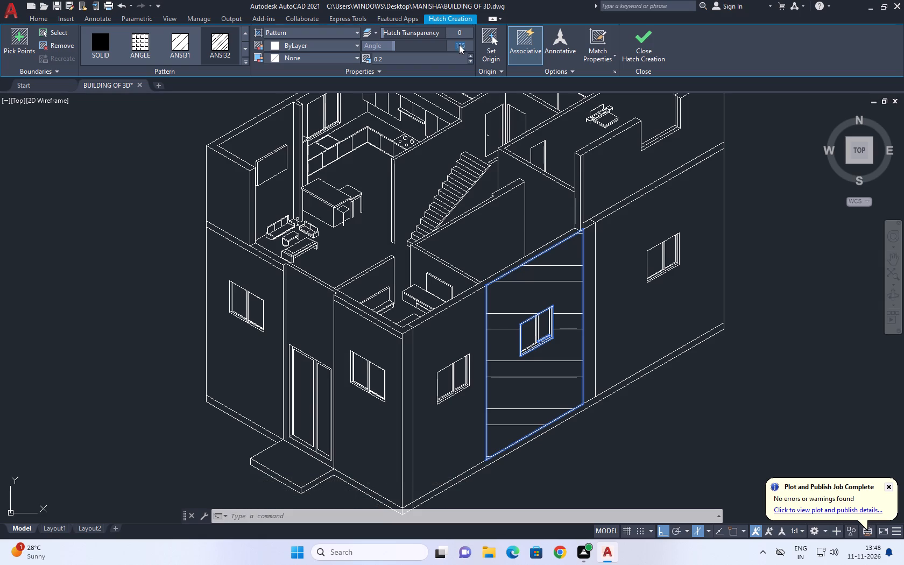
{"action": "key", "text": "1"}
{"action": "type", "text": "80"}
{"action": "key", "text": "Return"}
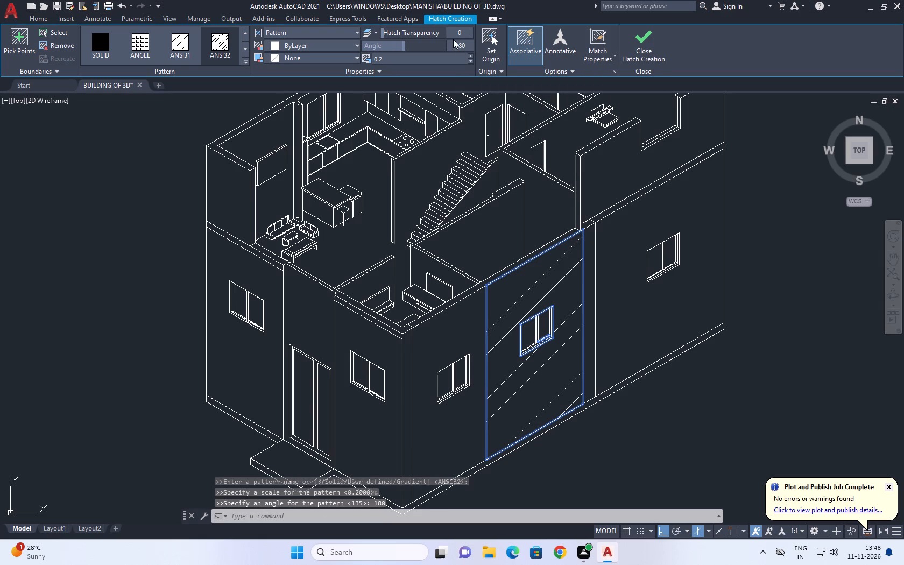
Set the wall panel's hatch angle to 150 degrees.
{"action": "left_click", "coordinate": [461, 44]}
{"action": "type", "text": "15"}
{"action": "key", "text": "0"}
{"action": "key", "text": "Return"}
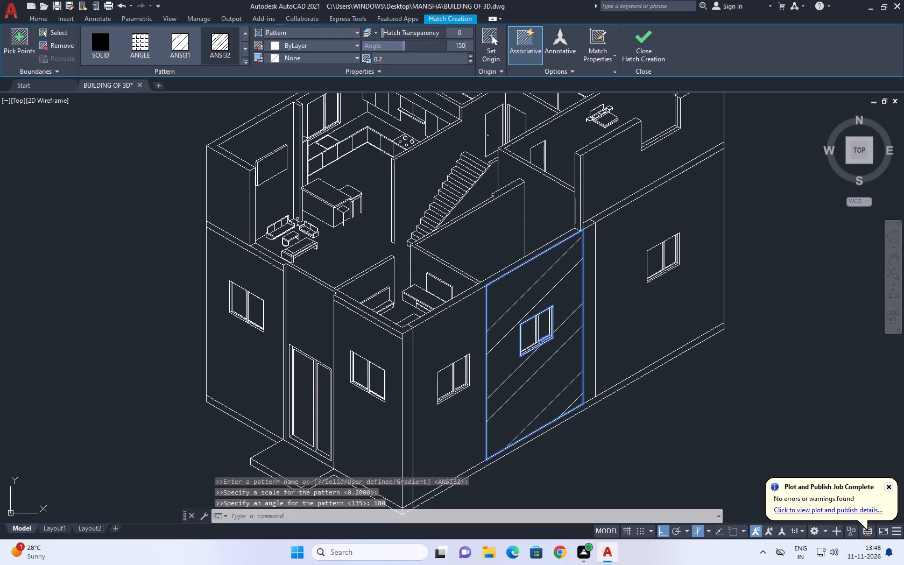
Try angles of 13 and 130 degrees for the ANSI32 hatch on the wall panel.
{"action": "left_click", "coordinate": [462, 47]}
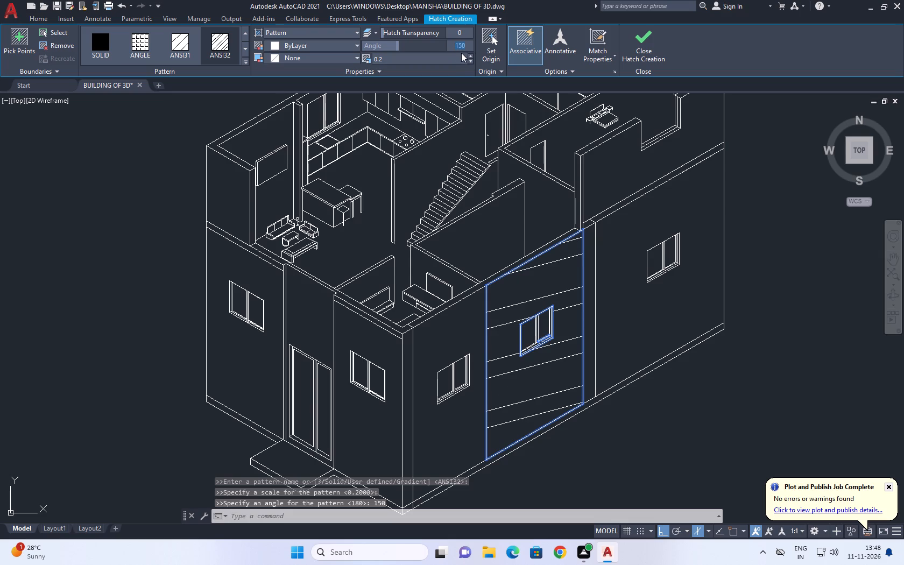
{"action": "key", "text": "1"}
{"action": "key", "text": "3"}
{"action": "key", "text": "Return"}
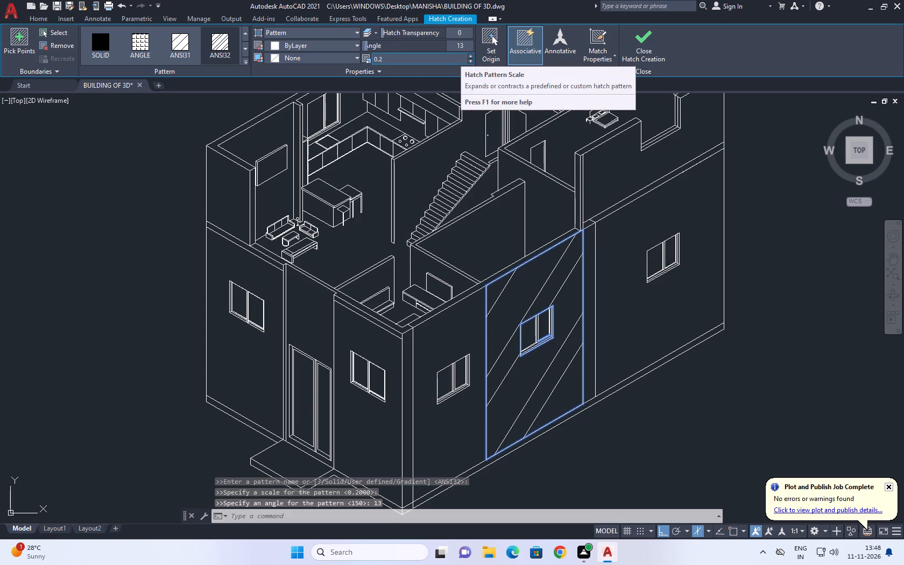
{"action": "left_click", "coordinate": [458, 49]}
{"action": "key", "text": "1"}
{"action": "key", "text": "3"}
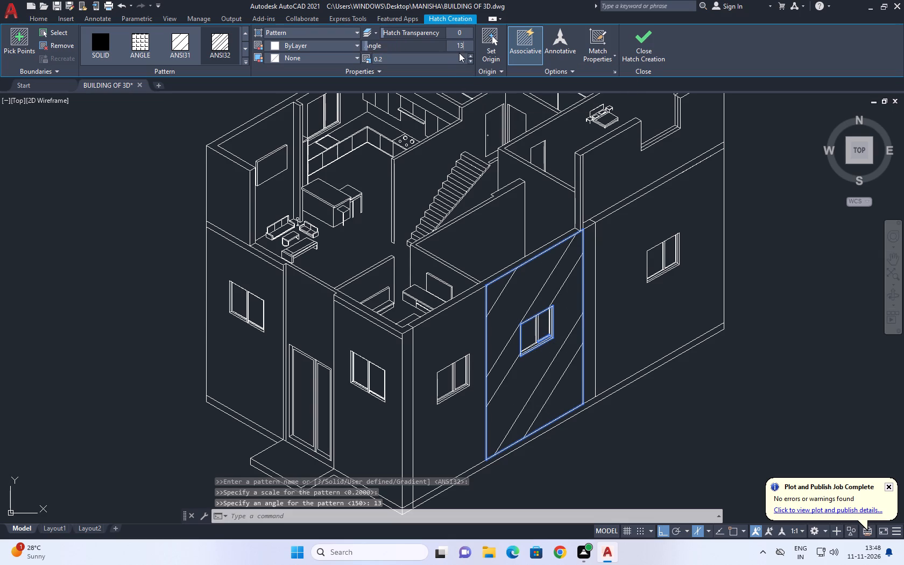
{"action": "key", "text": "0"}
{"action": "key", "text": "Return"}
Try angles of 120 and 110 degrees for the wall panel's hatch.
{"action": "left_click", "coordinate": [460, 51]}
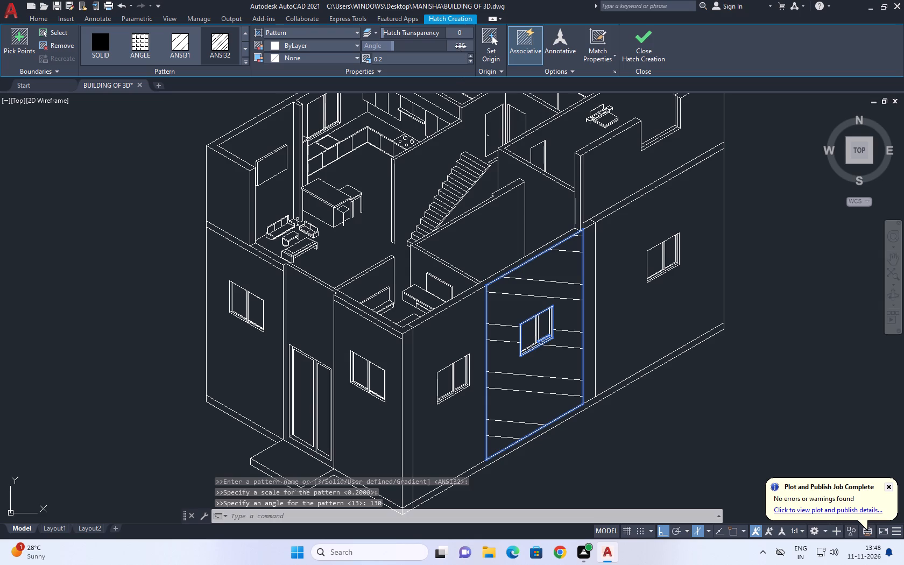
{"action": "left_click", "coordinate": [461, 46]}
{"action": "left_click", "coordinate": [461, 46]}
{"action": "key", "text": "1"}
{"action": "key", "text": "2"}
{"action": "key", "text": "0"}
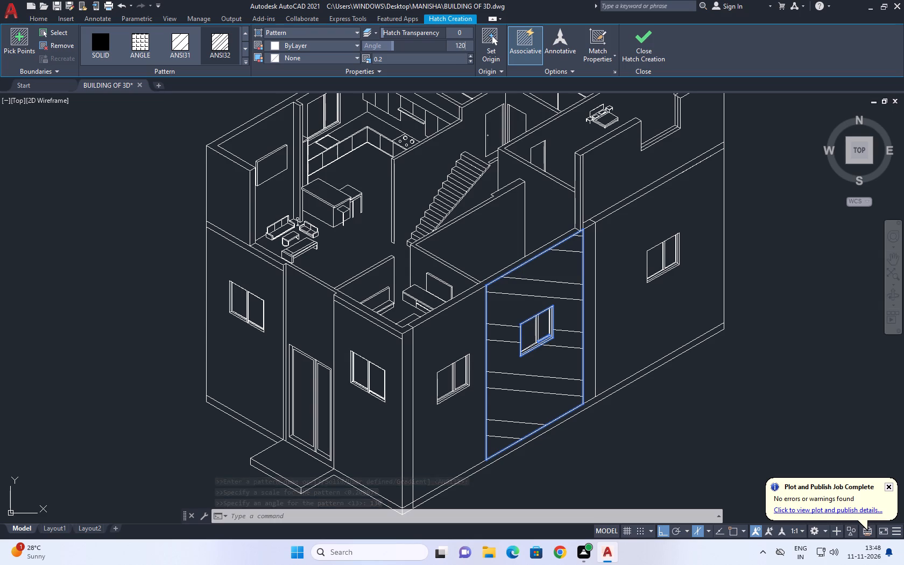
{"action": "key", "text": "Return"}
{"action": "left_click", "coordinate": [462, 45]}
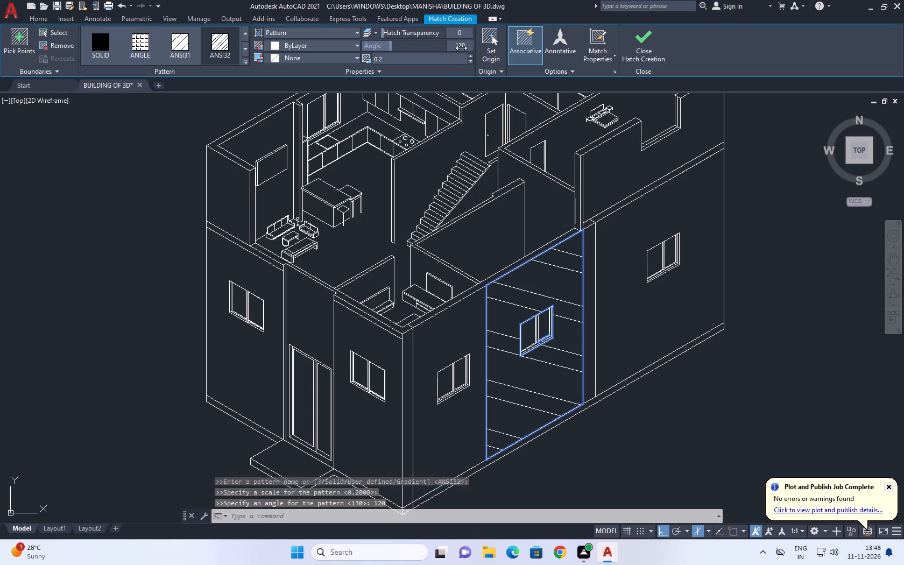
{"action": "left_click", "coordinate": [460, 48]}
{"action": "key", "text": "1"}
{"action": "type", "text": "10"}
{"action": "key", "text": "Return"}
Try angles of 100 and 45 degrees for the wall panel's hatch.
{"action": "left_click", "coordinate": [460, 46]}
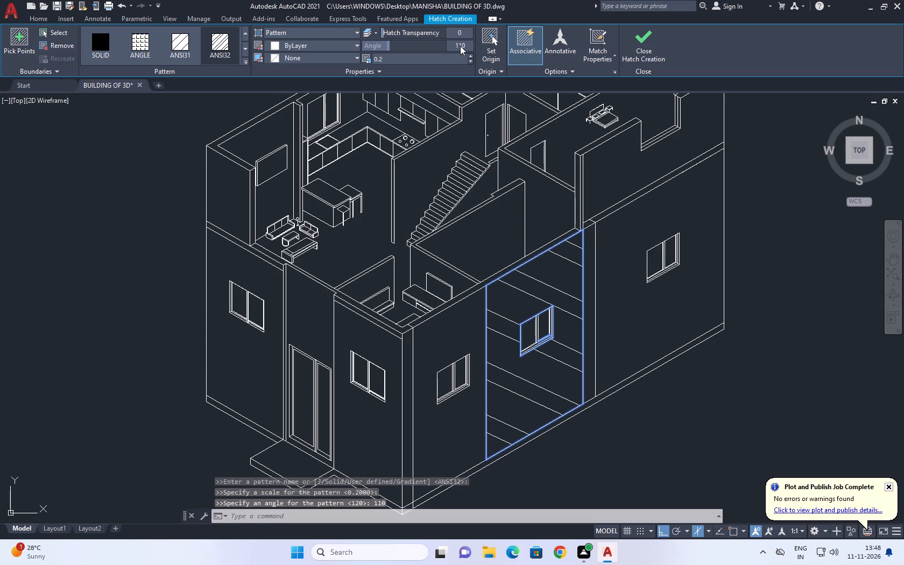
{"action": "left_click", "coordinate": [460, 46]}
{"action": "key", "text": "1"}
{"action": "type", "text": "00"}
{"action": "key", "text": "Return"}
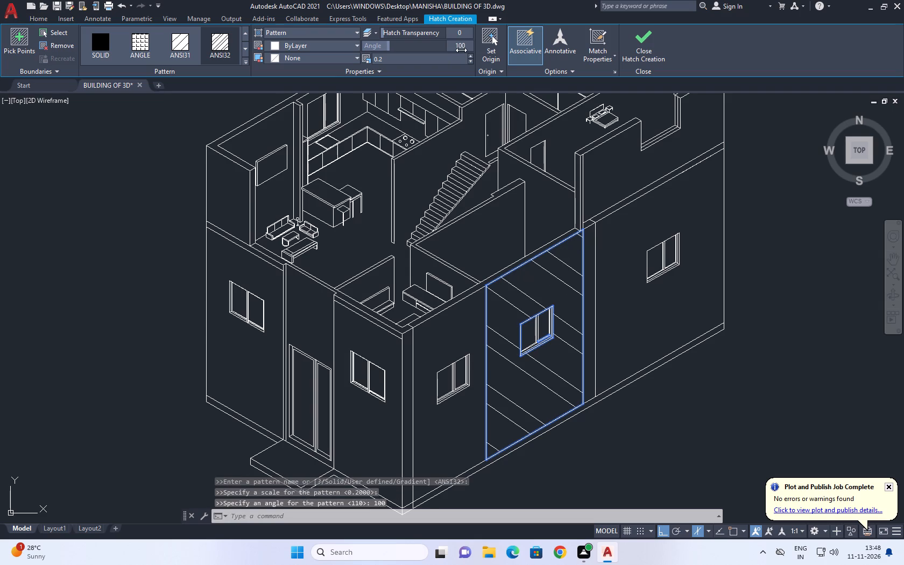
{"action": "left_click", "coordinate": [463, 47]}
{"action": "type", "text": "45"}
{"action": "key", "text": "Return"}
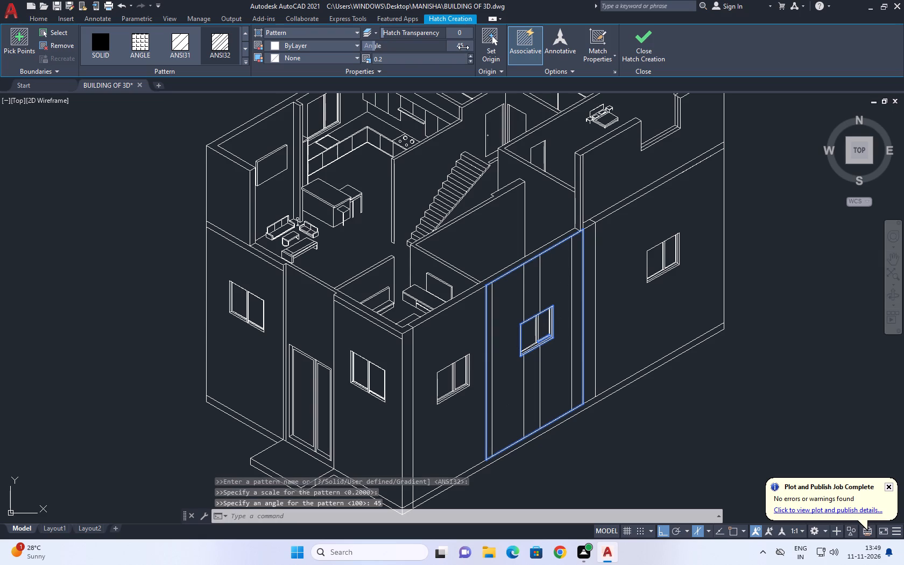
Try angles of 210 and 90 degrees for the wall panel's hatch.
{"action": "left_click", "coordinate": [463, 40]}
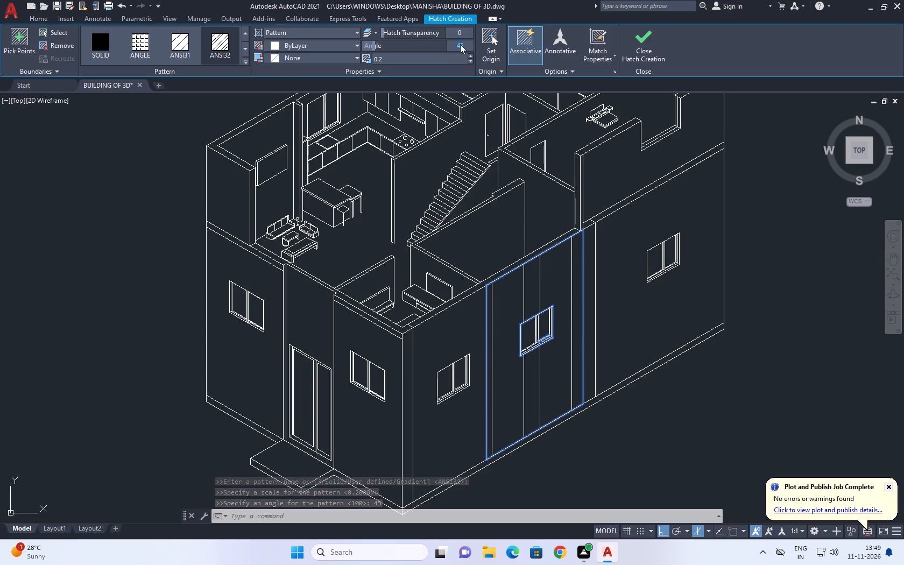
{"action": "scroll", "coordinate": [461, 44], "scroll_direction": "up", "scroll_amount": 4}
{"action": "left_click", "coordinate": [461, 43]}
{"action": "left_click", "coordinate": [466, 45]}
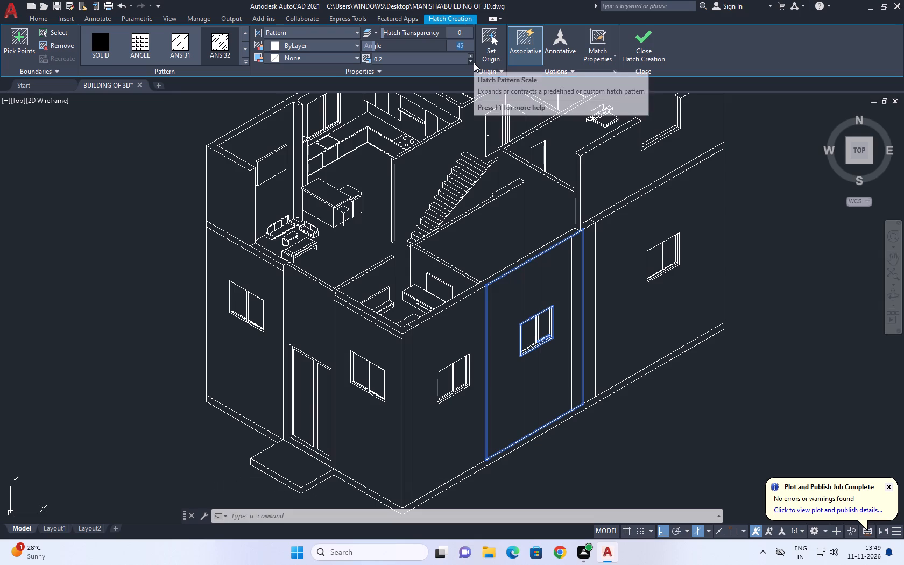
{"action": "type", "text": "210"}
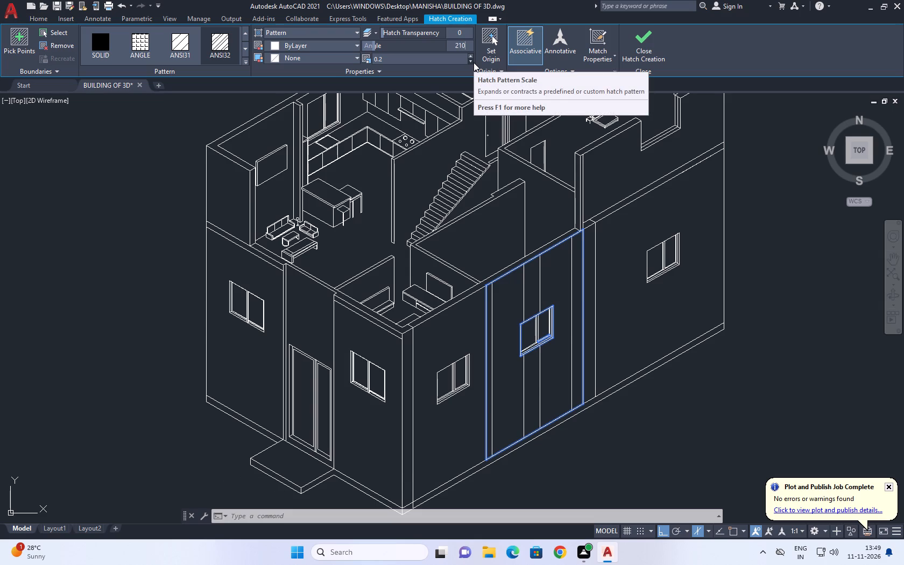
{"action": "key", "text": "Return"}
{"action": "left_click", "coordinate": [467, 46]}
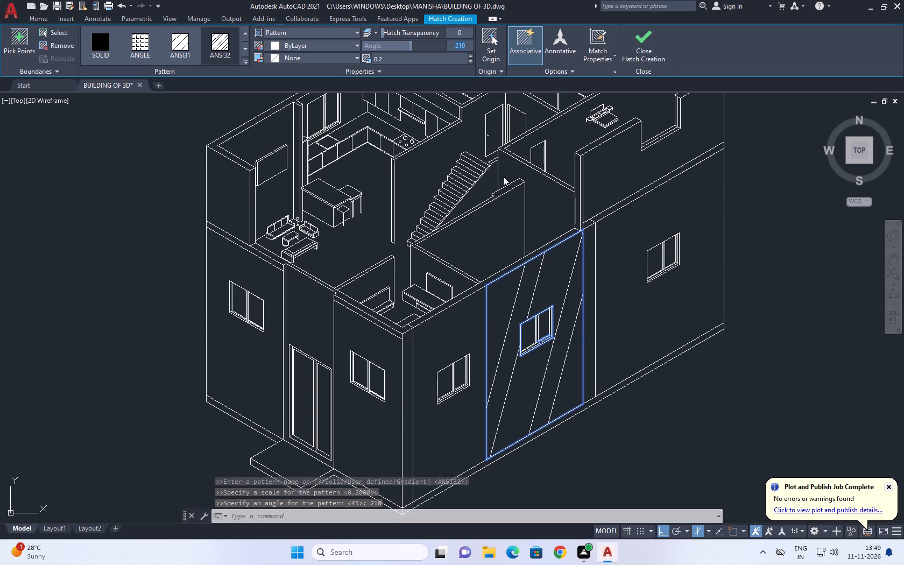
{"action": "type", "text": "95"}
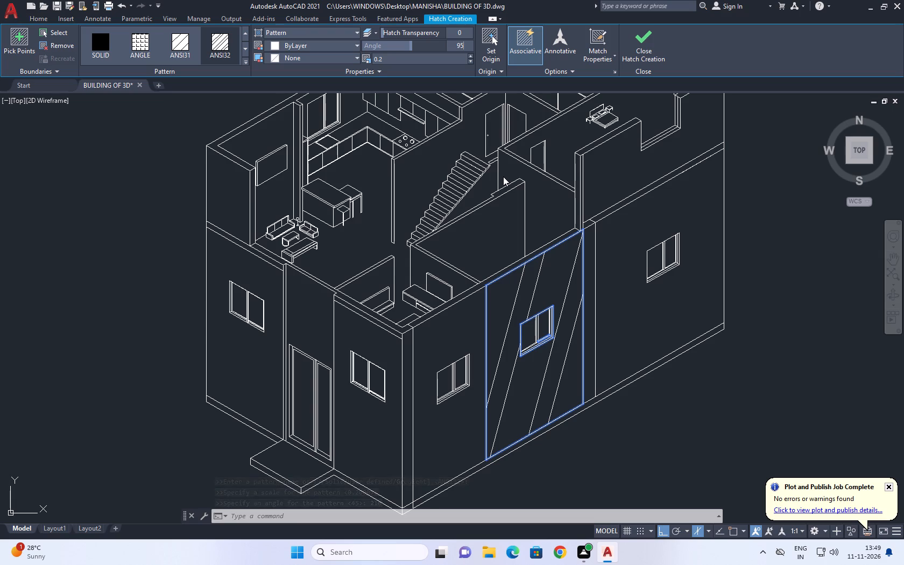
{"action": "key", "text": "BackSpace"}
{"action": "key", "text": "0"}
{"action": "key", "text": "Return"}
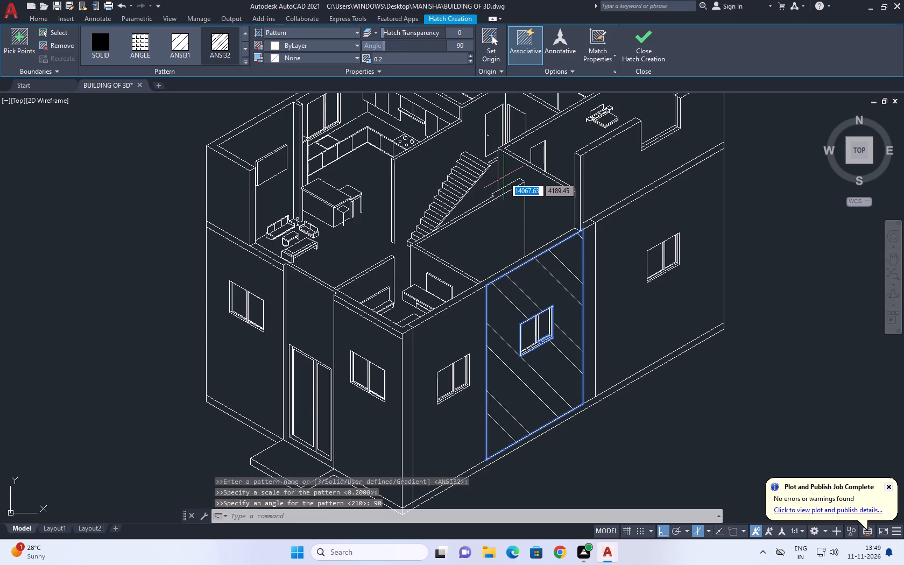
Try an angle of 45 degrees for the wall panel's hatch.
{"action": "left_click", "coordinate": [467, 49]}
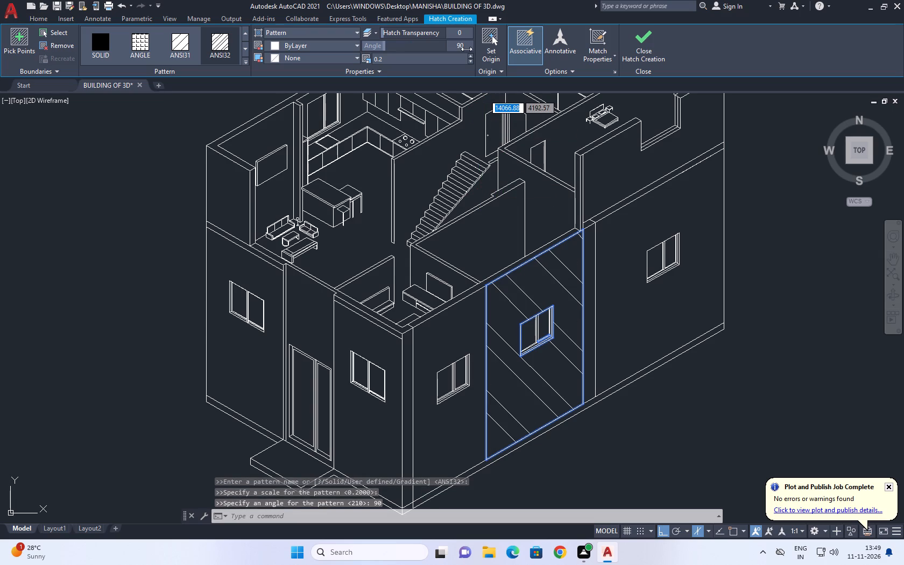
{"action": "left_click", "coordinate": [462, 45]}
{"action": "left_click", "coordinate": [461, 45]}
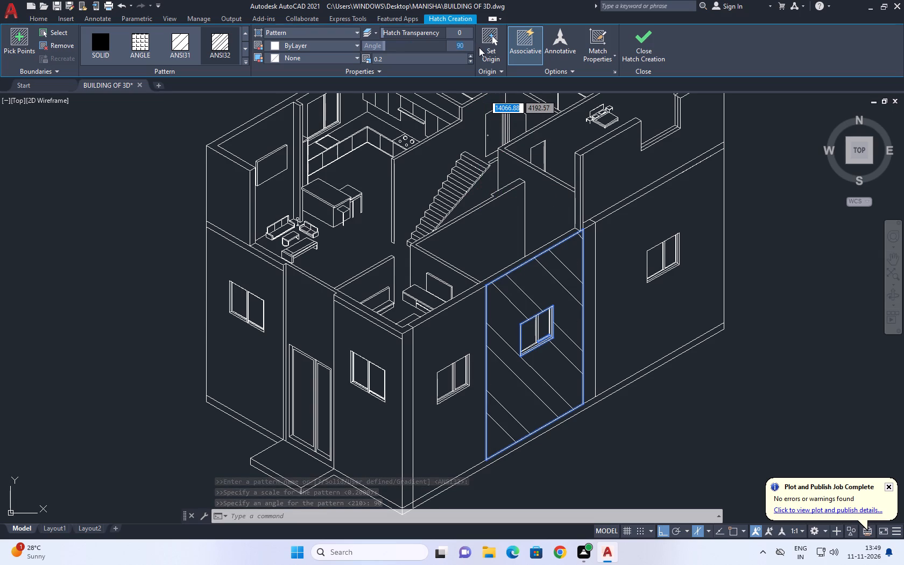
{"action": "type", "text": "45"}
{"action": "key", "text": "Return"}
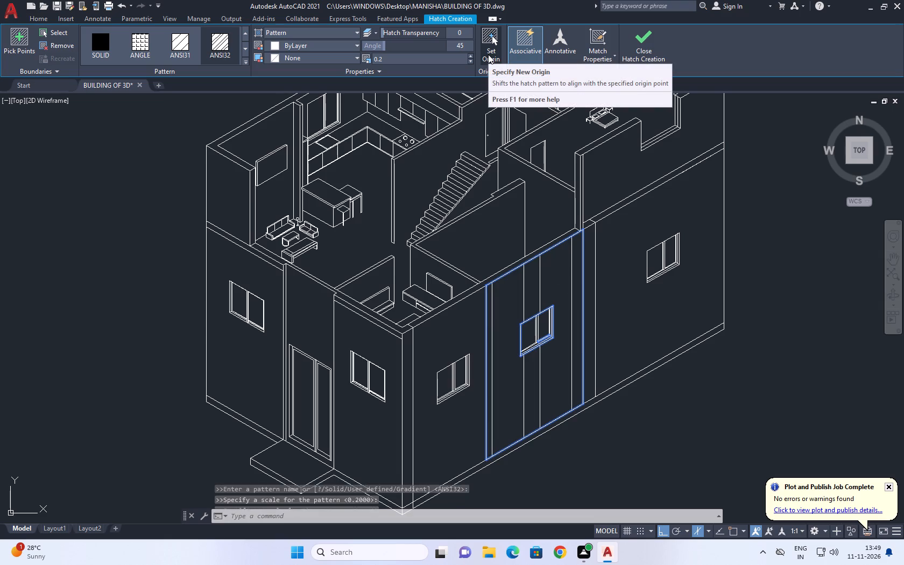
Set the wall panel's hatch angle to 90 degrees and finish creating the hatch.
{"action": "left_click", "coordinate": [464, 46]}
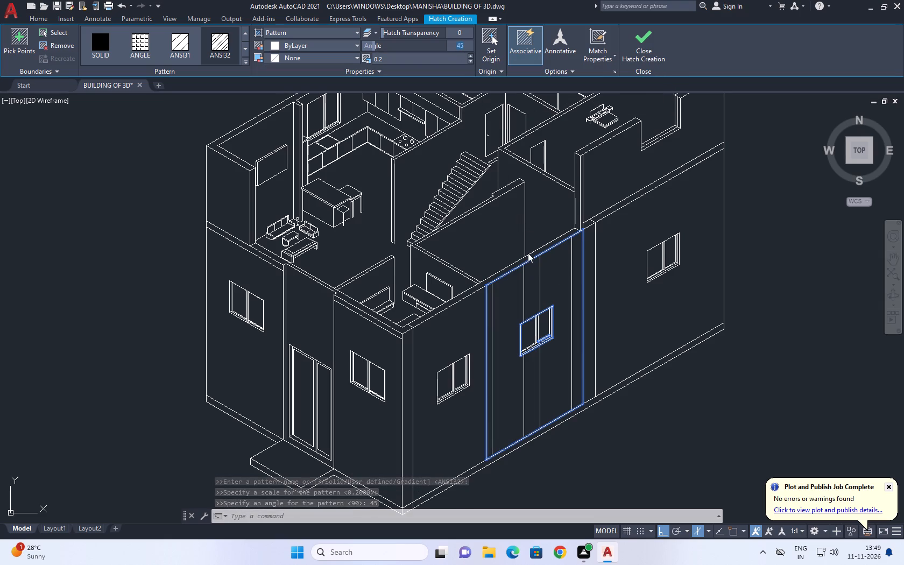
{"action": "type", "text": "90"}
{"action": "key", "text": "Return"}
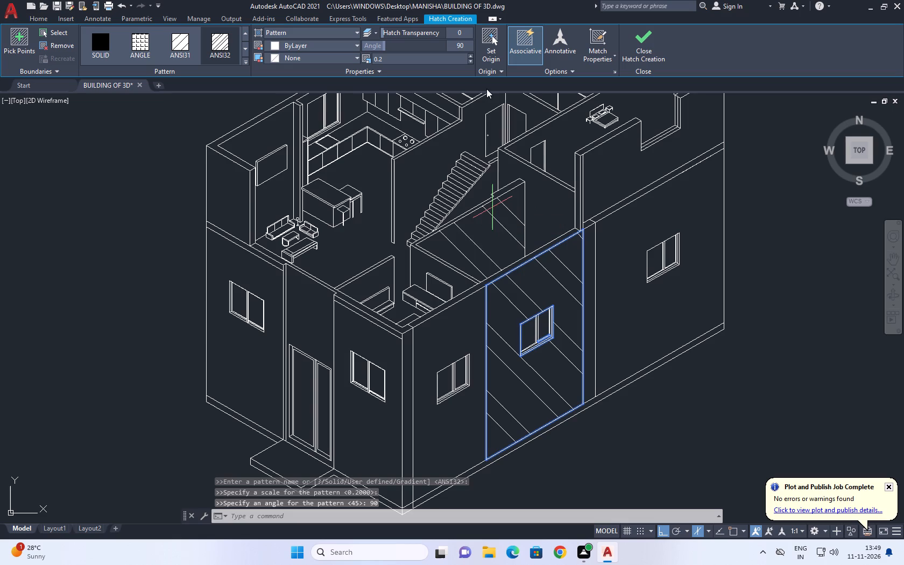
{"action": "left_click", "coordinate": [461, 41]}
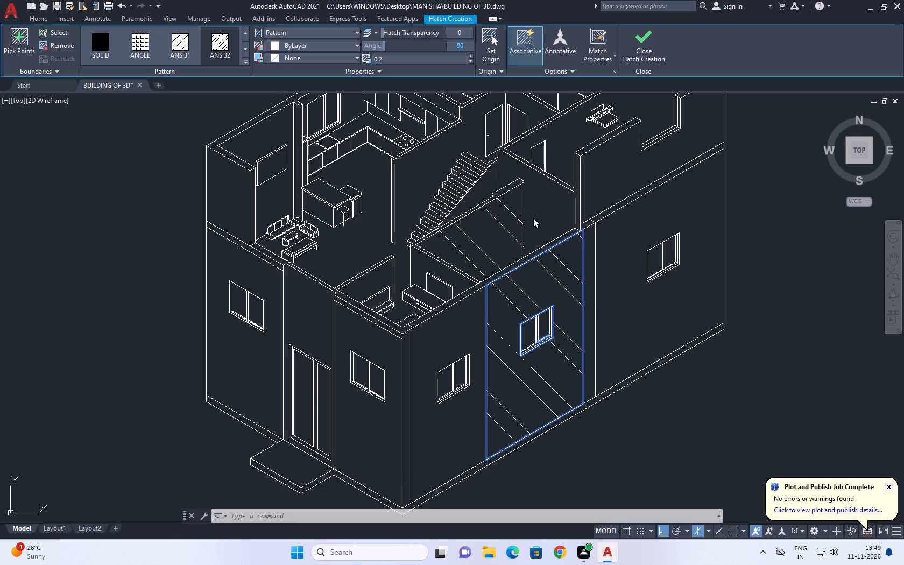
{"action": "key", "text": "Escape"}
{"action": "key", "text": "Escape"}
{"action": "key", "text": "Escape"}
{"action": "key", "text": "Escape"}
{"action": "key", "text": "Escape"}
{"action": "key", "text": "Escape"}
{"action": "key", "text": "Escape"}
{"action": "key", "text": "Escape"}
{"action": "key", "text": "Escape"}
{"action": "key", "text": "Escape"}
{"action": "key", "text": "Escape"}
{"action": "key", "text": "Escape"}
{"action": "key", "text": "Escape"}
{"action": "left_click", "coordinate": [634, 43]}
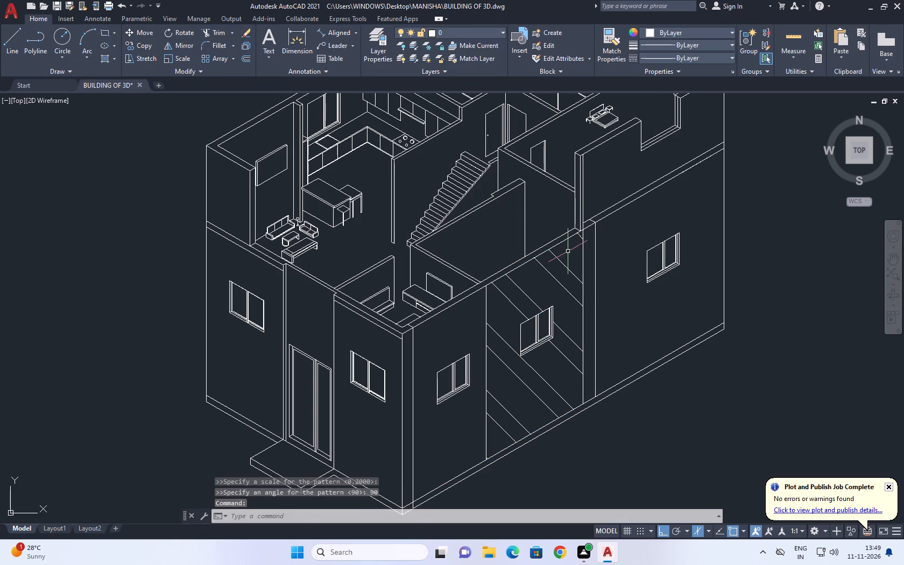
Delete the ANSI32 hatch from the side wall panel around the middle window.
{"action": "left_click_drag", "start_coordinate": [547, 284], "coordinate": [541, 287]}
{"action": "left_click", "coordinate": [517, 291]}
{"action": "key", "text": "Delete"}
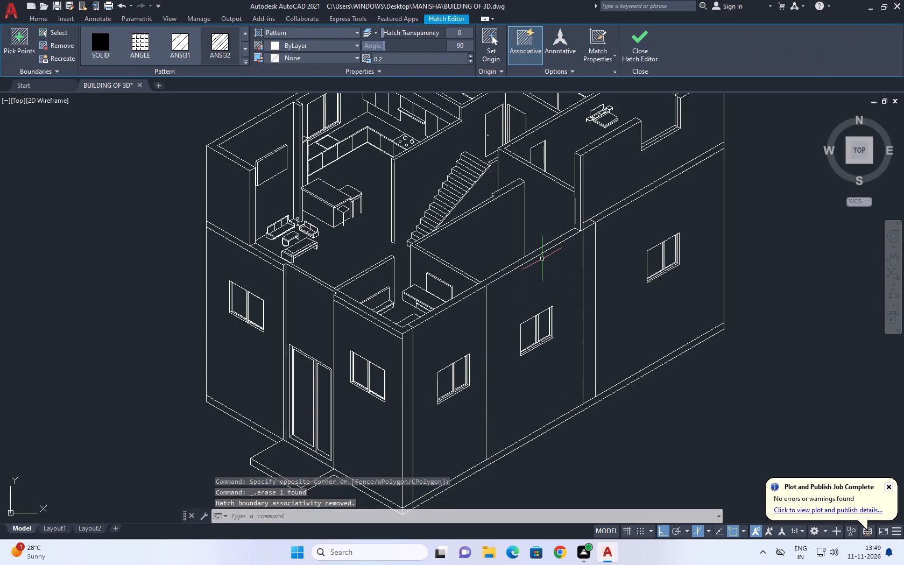
Copy the upper base line of the front wall straight up, so it crosses the door and runs below the front windows.
{"action": "scroll", "coordinate": [463, 178], "scroll_direction": "down", "scroll_amount": 1}
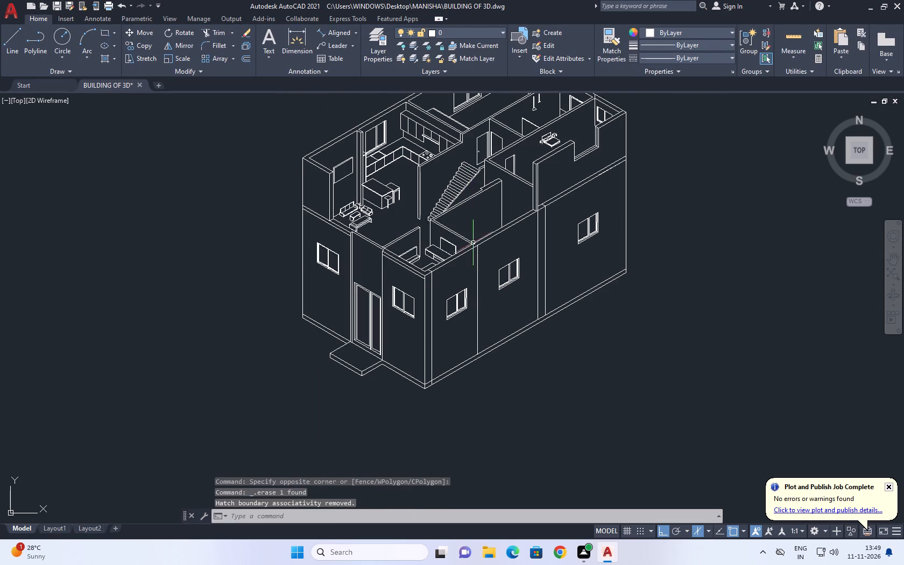
{"action": "middle_click_drag", "start_coordinate": [527, 242], "coordinate": [423, 250]}
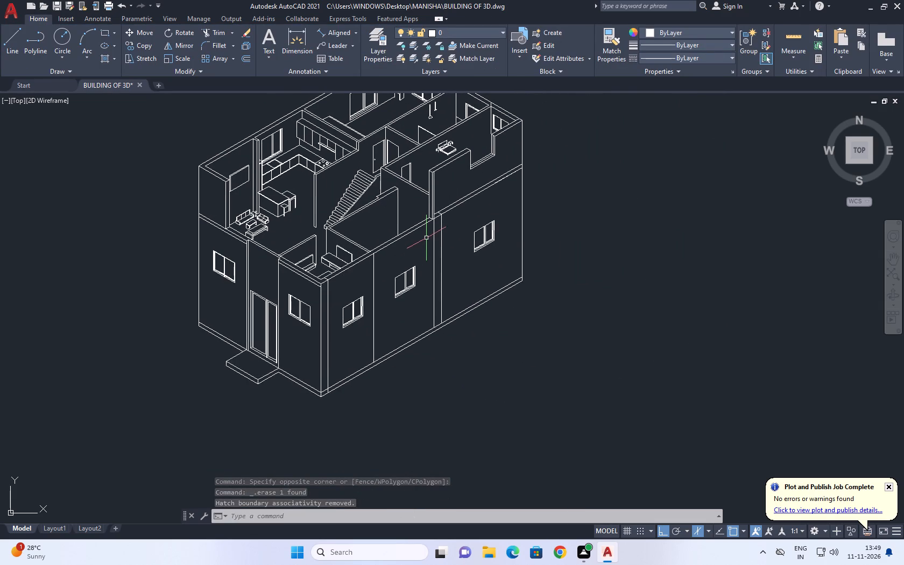
{"action": "middle_click_drag", "start_coordinate": [421, 297], "coordinate": [455, 290]}
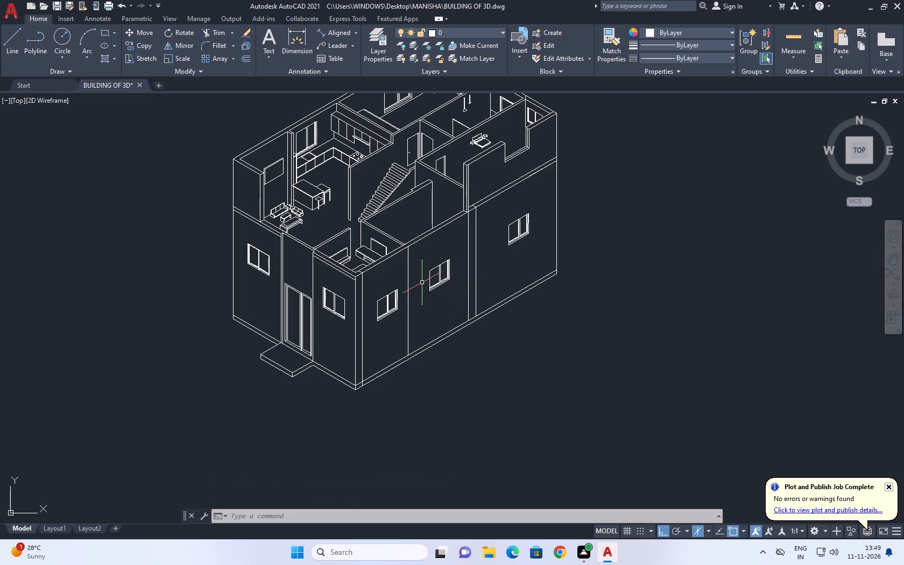
{"action": "scroll", "coordinate": [695, 103], "scroll_direction": "up", "scroll_amount": 1}
{"action": "scroll", "coordinate": [428, 0], "scroll_direction": "down", "scroll_amount": 1}
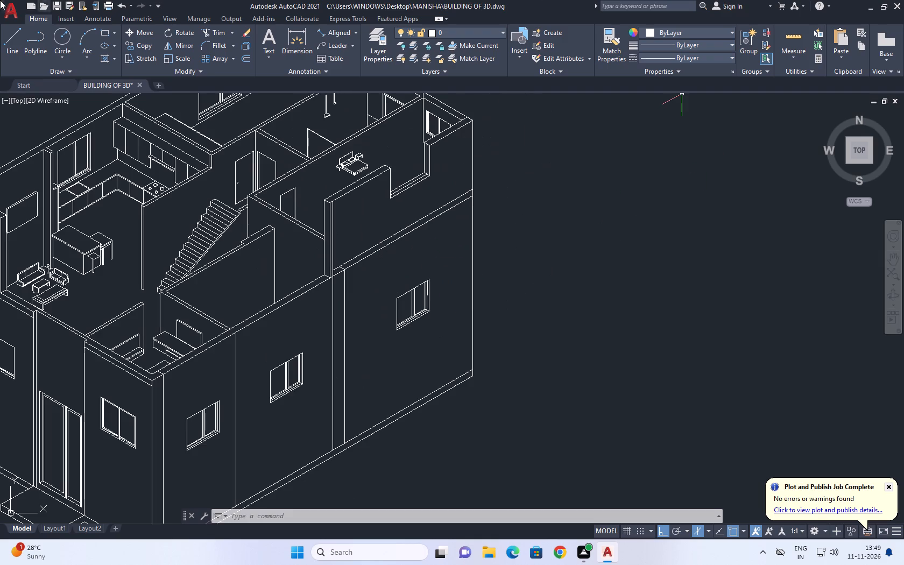
{"action": "middle_click_drag", "start_coordinate": [190, 374], "coordinate": [449, 239]}
{"action": "scroll", "coordinate": [349, 402], "scroll_direction": "up", "scroll_amount": 1}
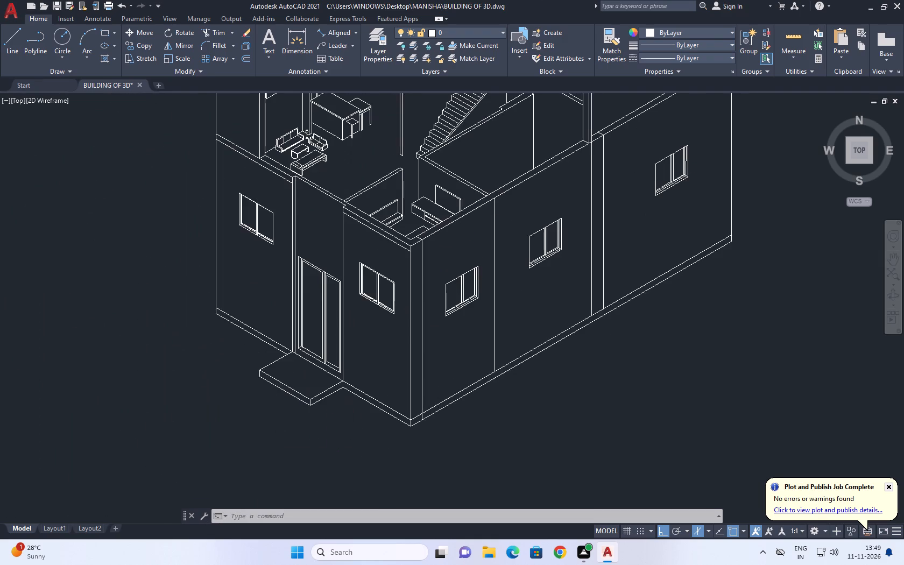
{"action": "left_click", "coordinate": [375, 390]}
{"action": "middle_click_drag", "start_coordinate": [376, 334], "coordinate": [368, 362]}
{"action": "key", "text": "c"}
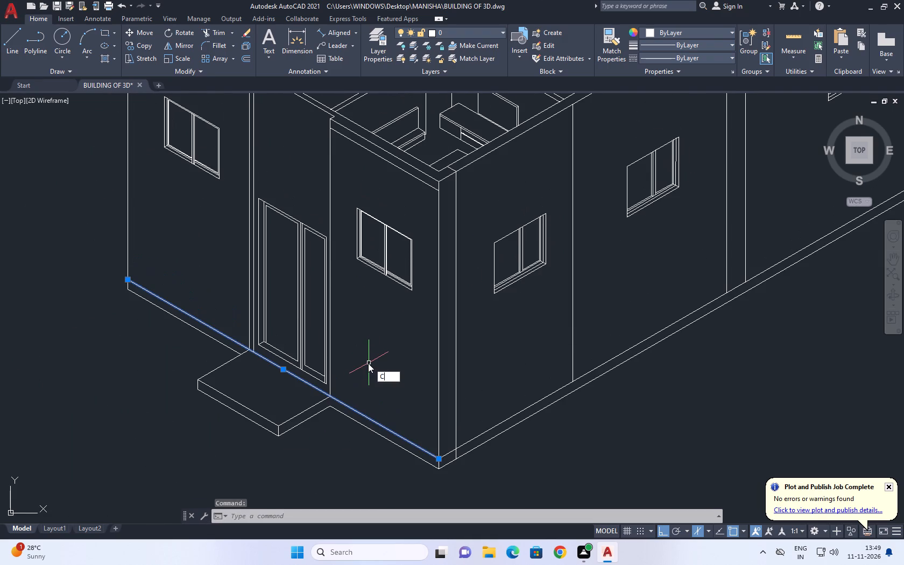
{"action": "key", "text": "o"}
{"action": "key", "text": "space"}
{"action": "left_click", "coordinate": [363, 414]}
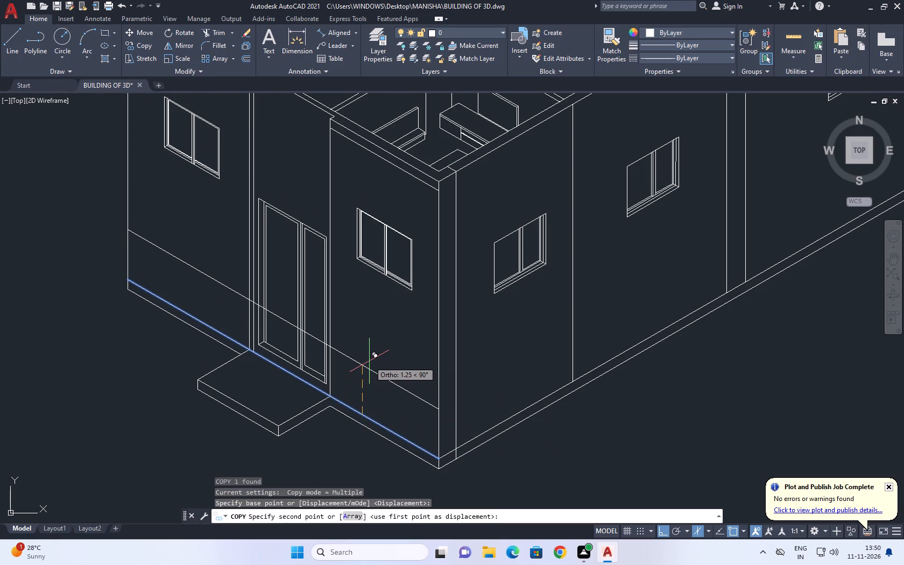
{"action": "left_click", "coordinate": [371, 356]}
{"action": "key", "text": "space"}
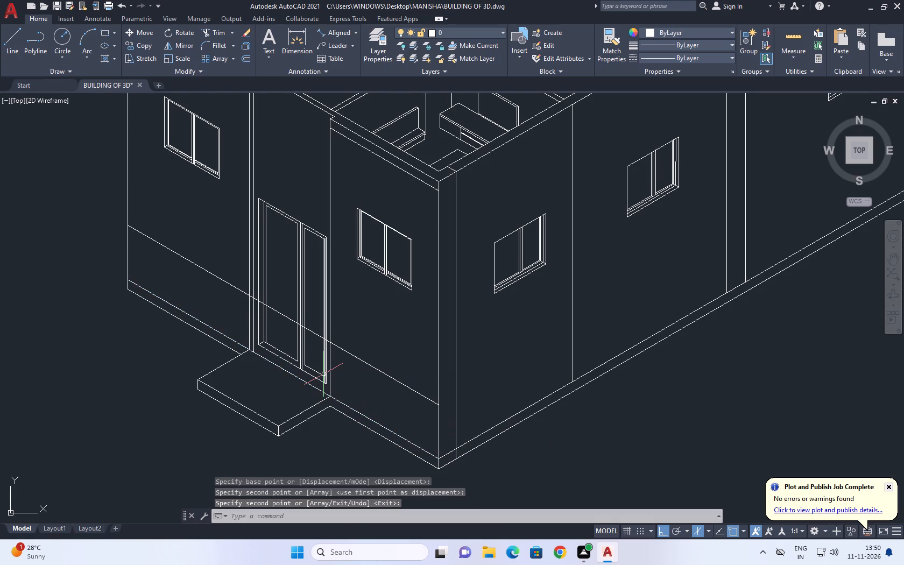
Trim the copied front wall line where it crosses the door frame and delete the leftover segment inside the opening.
{"action": "key", "text": "t"}
{"action": "key", "text": "r"}
{"action": "key", "text": "space"}
{"action": "scroll", "coordinate": [334, 347], "scroll_direction": "up", "scroll_amount": 4}
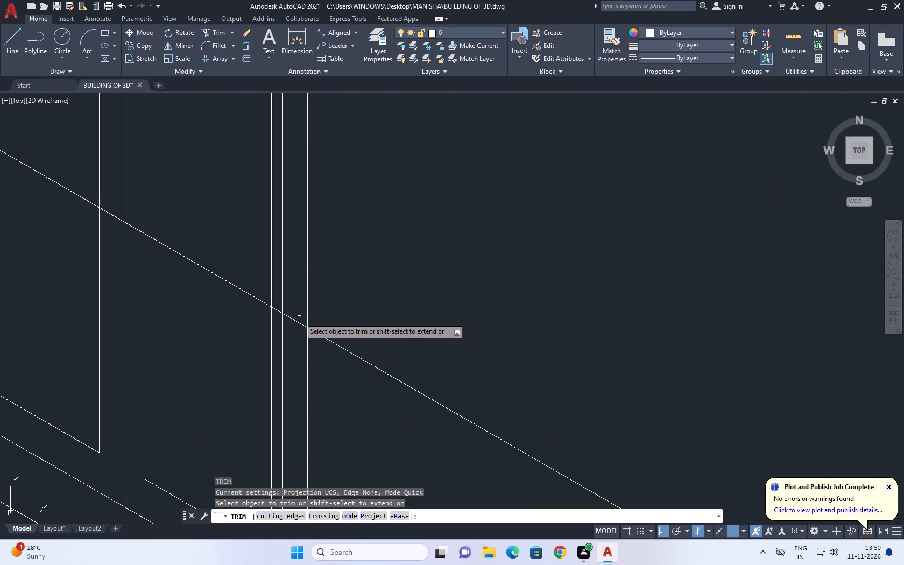
{"action": "left_click", "coordinate": [296, 316]}
{"action": "left_click", "coordinate": [297, 343]}
{"action": "scroll", "coordinate": [379, 327], "scroll_direction": "down", "scroll_amount": 3}
{"action": "scroll", "coordinate": [246, 255], "scroll_direction": "up", "scroll_amount": 3}
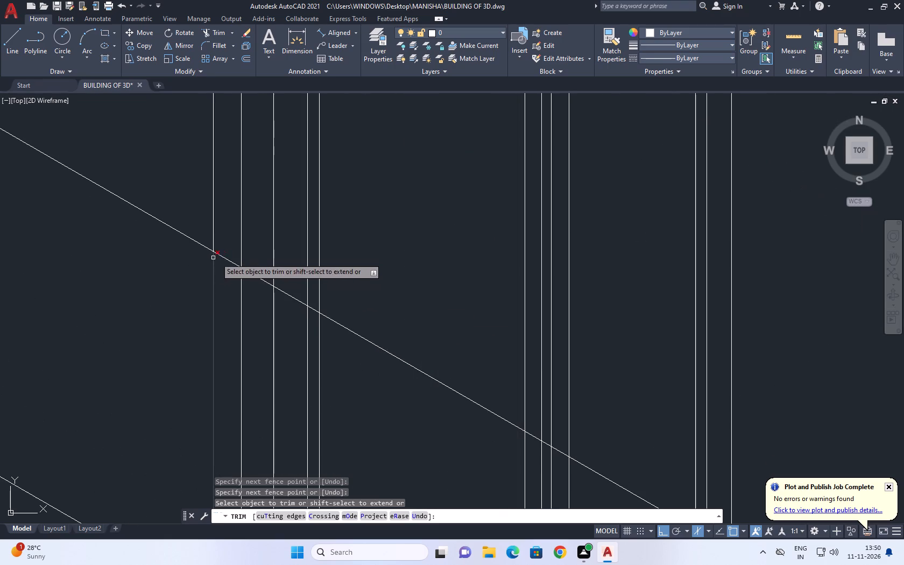
{"action": "left_click", "coordinate": [223, 257]}
{"action": "key", "text": "space"}
{"action": "left_click", "coordinate": [418, 319]}
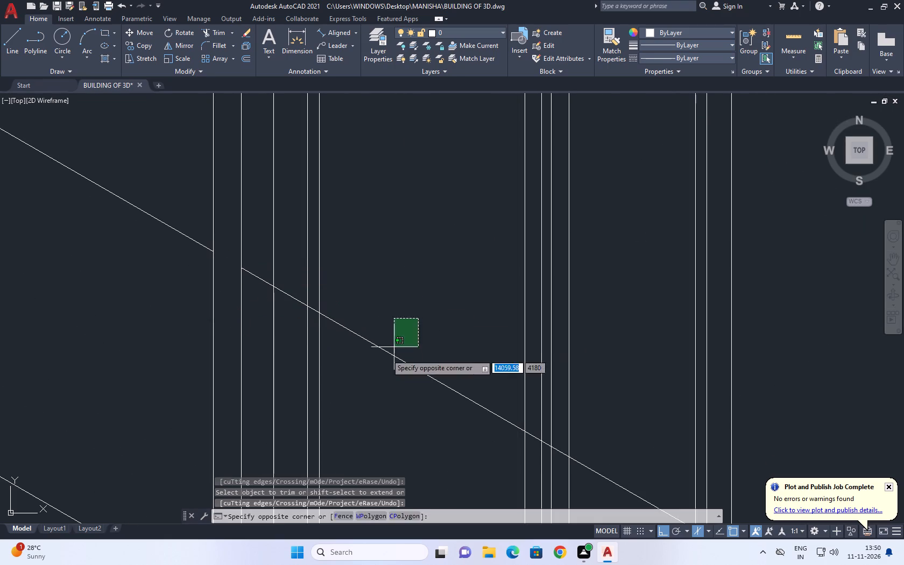
{"action": "left_click_drag", "start_coordinate": [376, 377], "coordinate": [375, 384]}
{"action": "key", "text": "Delete"}
Examine the trimmed line on both sides of the door and the overall look of the building.
{"action": "scroll", "coordinate": [429, 377], "scroll_direction": "down", "scroll_amount": 3}
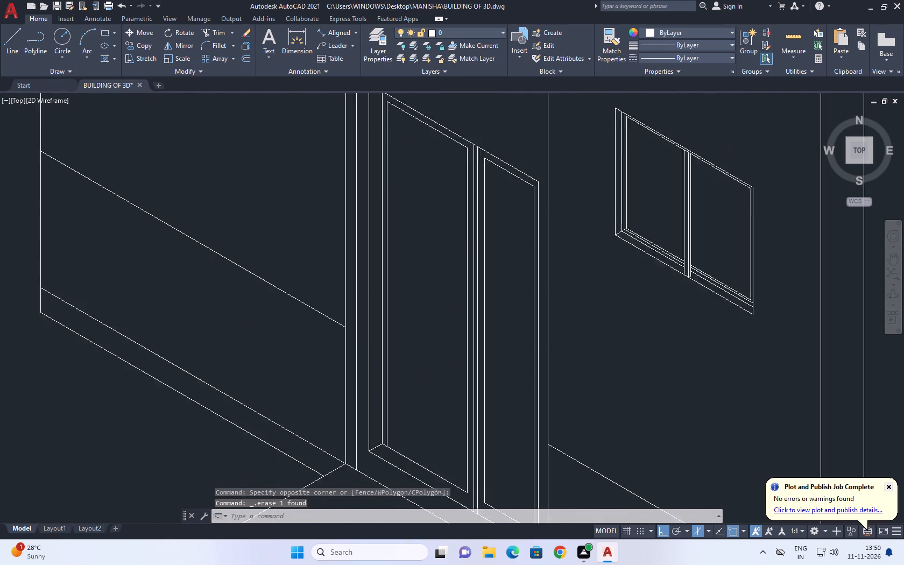
{"action": "middle_click_drag", "start_coordinate": [498, 357], "coordinate": [464, 306]}
{"action": "middle_click_drag", "start_coordinate": [362, 225], "coordinate": [374, 260]}
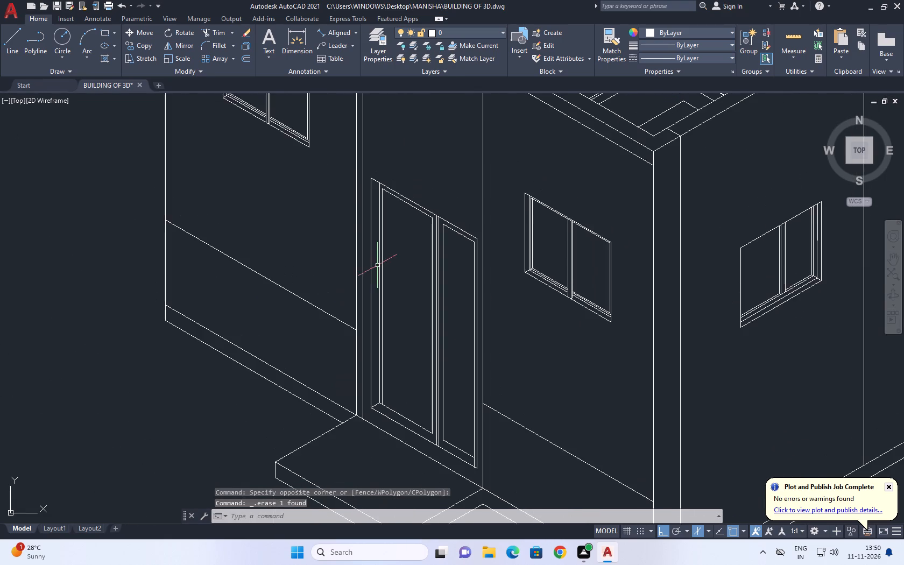
{"action": "scroll", "coordinate": [390, 288], "scroll_direction": "down", "scroll_amount": 1}
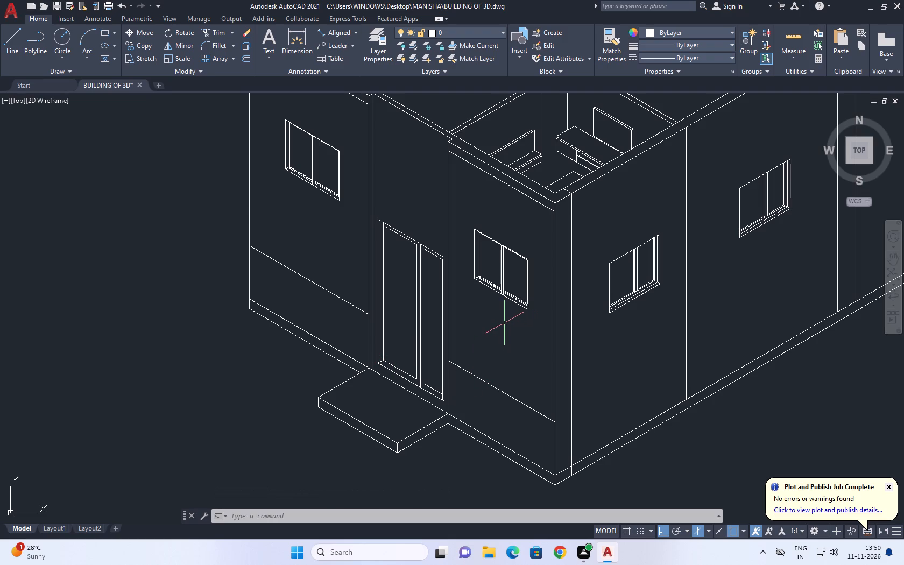
{"action": "scroll", "coordinate": [474, 268], "scroll_direction": "up", "scroll_amount": 1}
{"action": "middle_click_drag", "start_coordinate": [469, 281], "coordinate": [466, 296]}
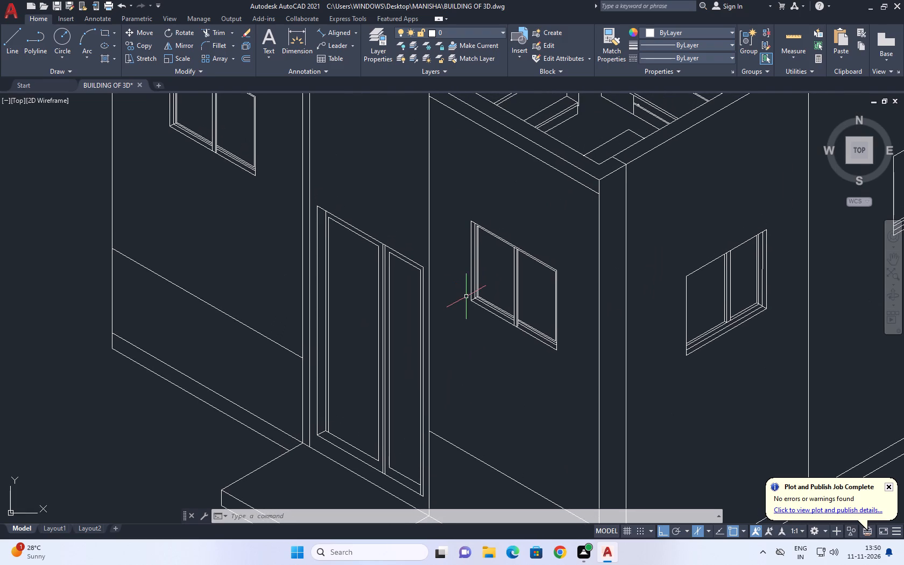
{"action": "scroll", "coordinate": [525, 294], "scroll_direction": "down", "scroll_amount": 2}
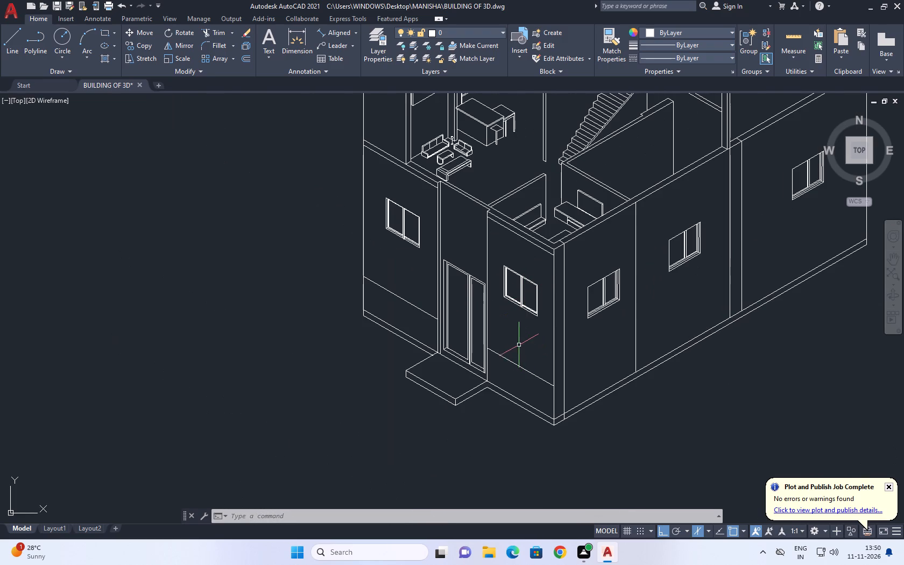
{"action": "scroll", "coordinate": [517, 339], "scroll_direction": "down", "scroll_amount": 2}
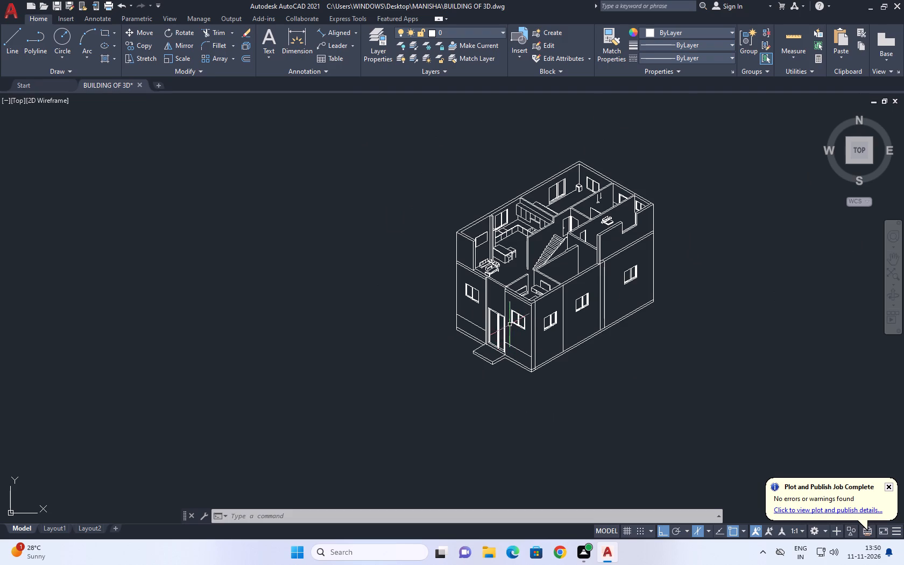
{"action": "middle_click_drag", "start_coordinate": [590, 293], "coordinate": [465, 317]}
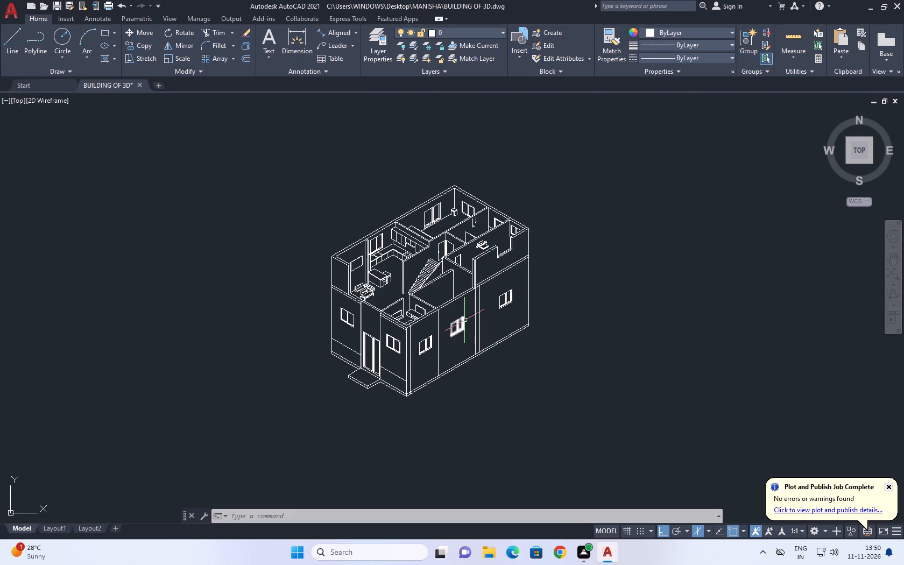
{"action": "middle_click_drag", "start_coordinate": [450, 367], "coordinate": [471, 338]}
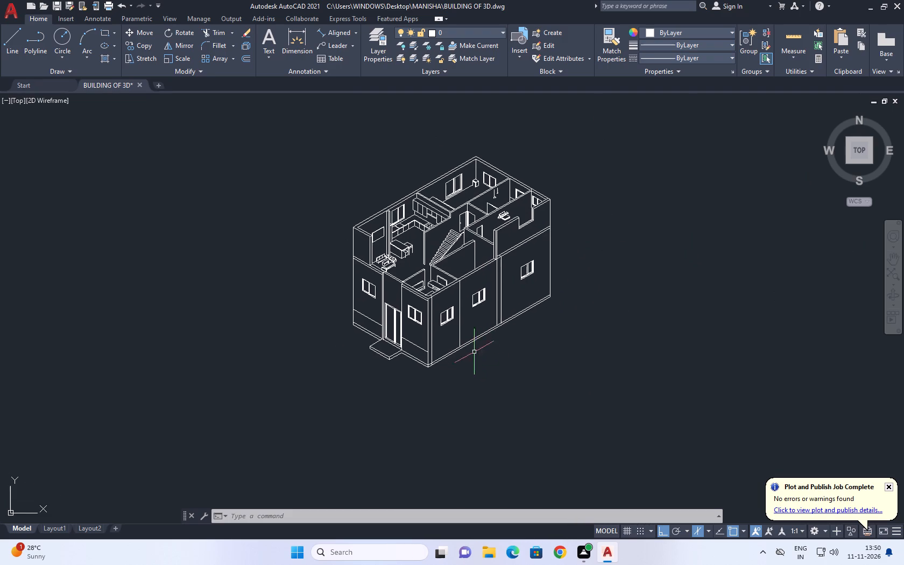
Move the two front wall line segments on either side of the door a short distance straight up.
{"action": "scroll", "coordinate": [407, 347], "scroll_direction": "up", "scroll_amount": 3}
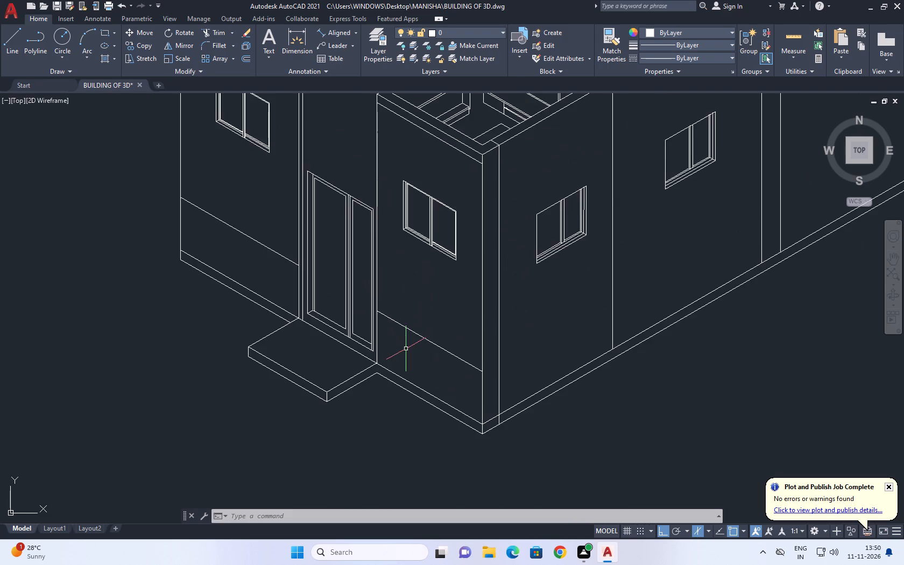
{"action": "scroll", "coordinate": [406, 349], "scroll_direction": "up", "scroll_amount": 1}
{"action": "middle_click_drag", "start_coordinate": [408, 357], "coordinate": [422, 384]}
{"action": "middle_click_drag", "start_coordinate": [426, 411], "coordinate": [421, 407]}
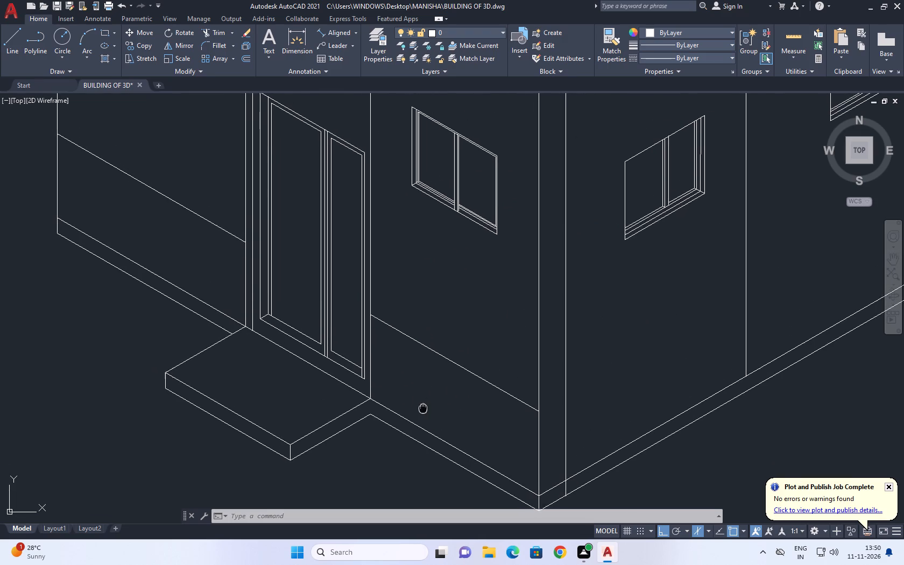
{"action": "middle_click_drag", "start_coordinate": [421, 407], "coordinate": [430, 391]}
{"action": "left_click_drag", "start_coordinate": [504, 312], "coordinate": [500, 323]}
{"action": "left_click_drag", "start_coordinate": [481, 362], "coordinate": [477, 366]}
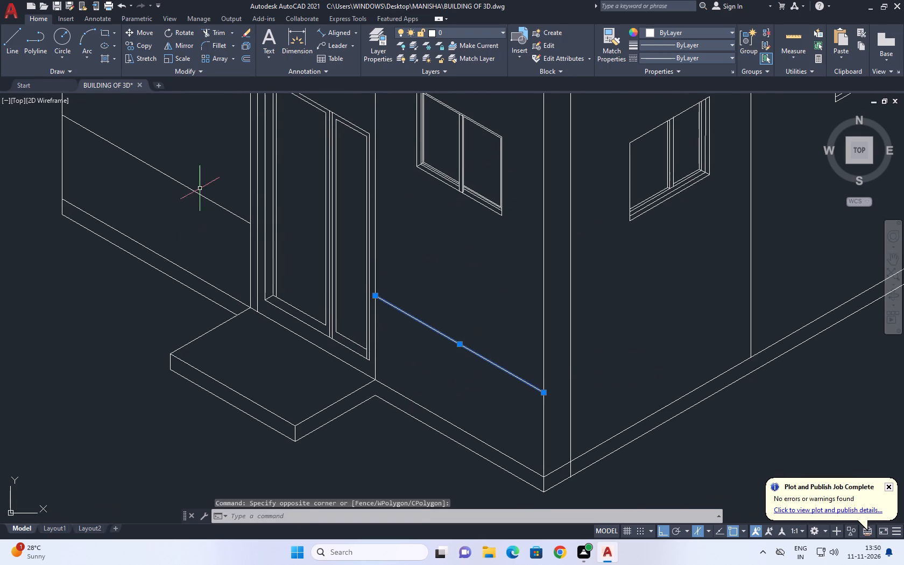
{"action": "left_click", "coordinate": [200, 188]}
{"action": "left_click", "coordinate": [183, 211]}
{"action": "middle_click_drag", "start_coordinate": [358, 215], "coordinate": [356, 248]}
{"action": "key", "text": "m"}
{"action": "key", "text": "space"}
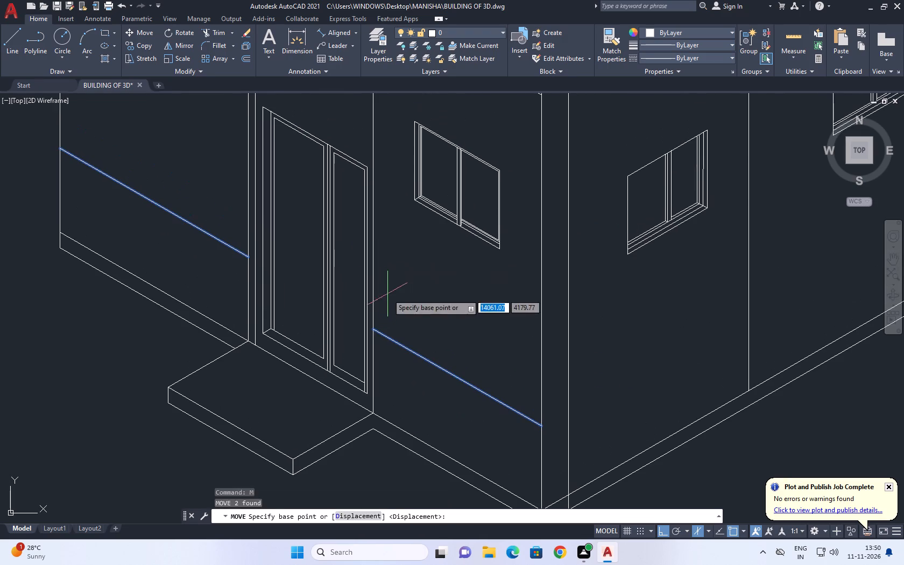
{"action": "left_click", "coordinate": [387, 294]}
{"action": "left_click", "coordinate": [384, 270]}
Start a hatch in the front wall panel left of the door, above the raised line and around its window.
{"action": "scroll", "coordinate": [276, 213], "scroll_direction": "down", "scroll_amount": 1}
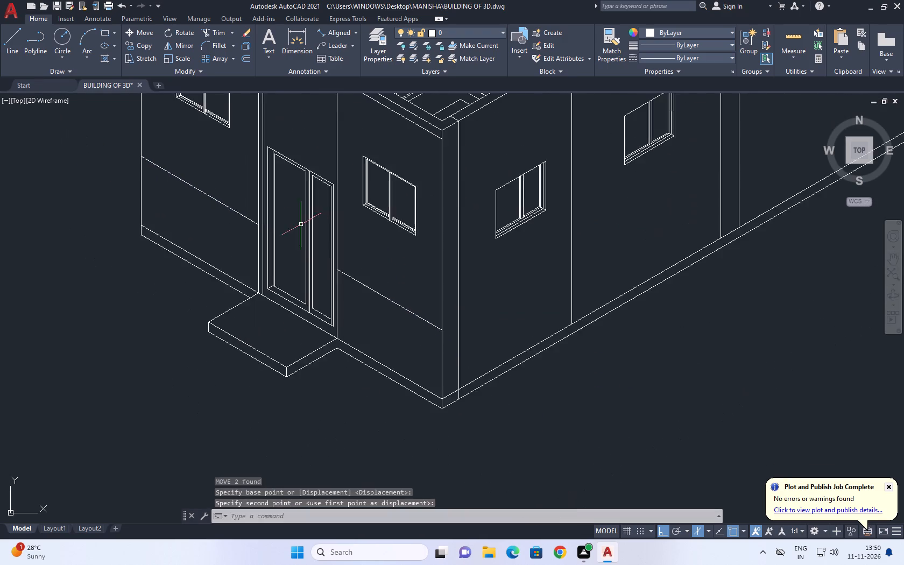
{"action": "scroll", "coordinate": [302, 225], "scroll_direction": "down", "scroll_amount": 1}
{"action": "middle_click_drag", "start_coordinate": [248, 189], "coordinate": [354, 249]}
{"action": "key", "text": "h"}
{"action": "key", "text": "space"}
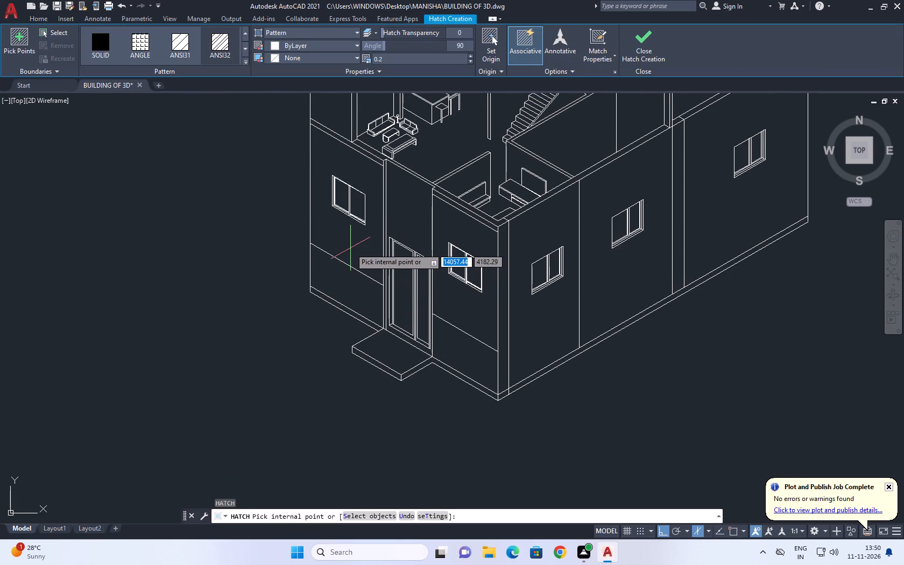
{"action": "left_click", "coordinate": [373, 253]}
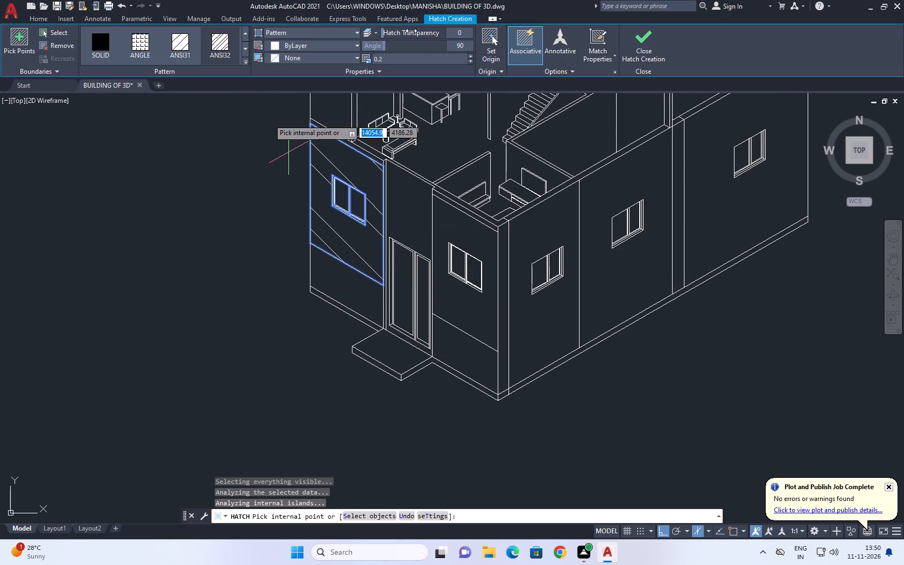
{"action": "scroll", "coordinate": [454, 47], "scroll_direction": "up", "scroll_amount": 2}
{"action": "scroll", "coordinate": [453, 43], "scroll_direction": "down", "scroll_amount": 7}
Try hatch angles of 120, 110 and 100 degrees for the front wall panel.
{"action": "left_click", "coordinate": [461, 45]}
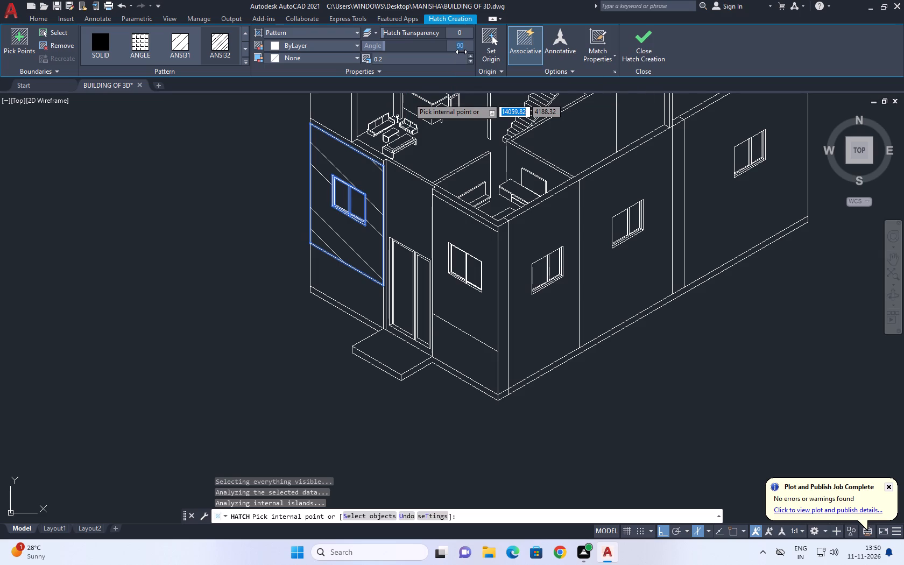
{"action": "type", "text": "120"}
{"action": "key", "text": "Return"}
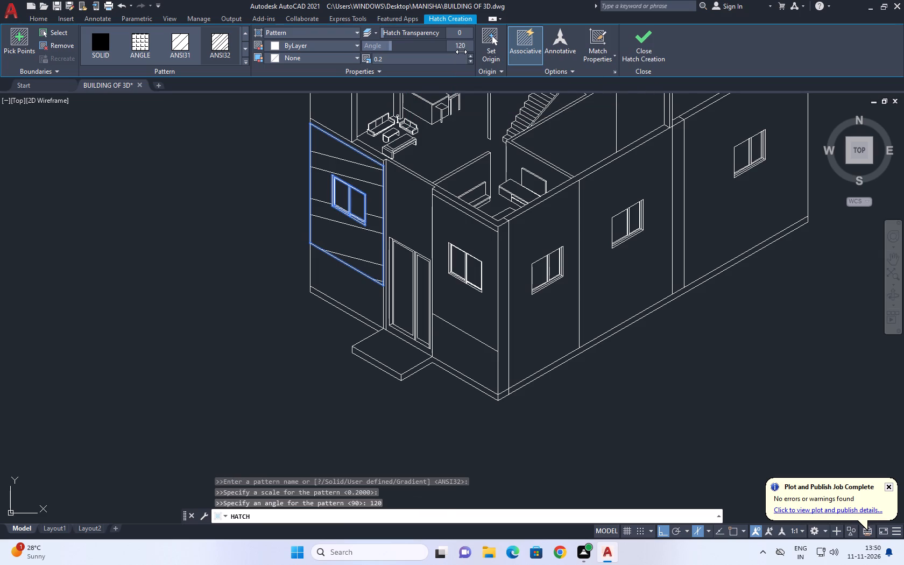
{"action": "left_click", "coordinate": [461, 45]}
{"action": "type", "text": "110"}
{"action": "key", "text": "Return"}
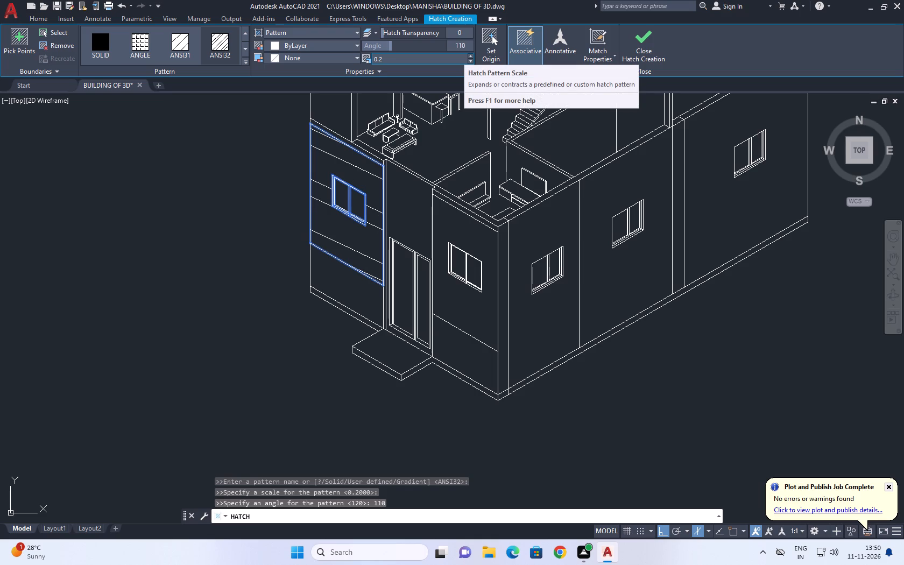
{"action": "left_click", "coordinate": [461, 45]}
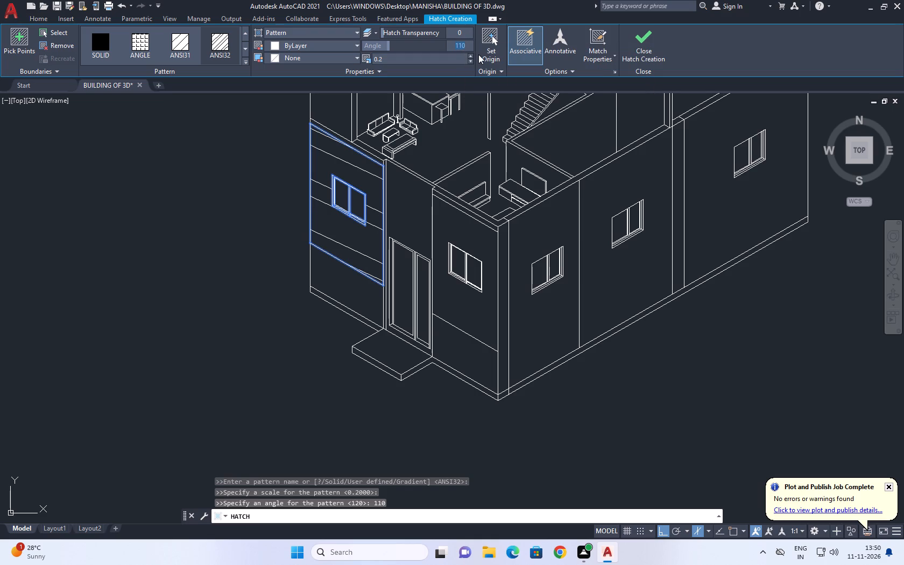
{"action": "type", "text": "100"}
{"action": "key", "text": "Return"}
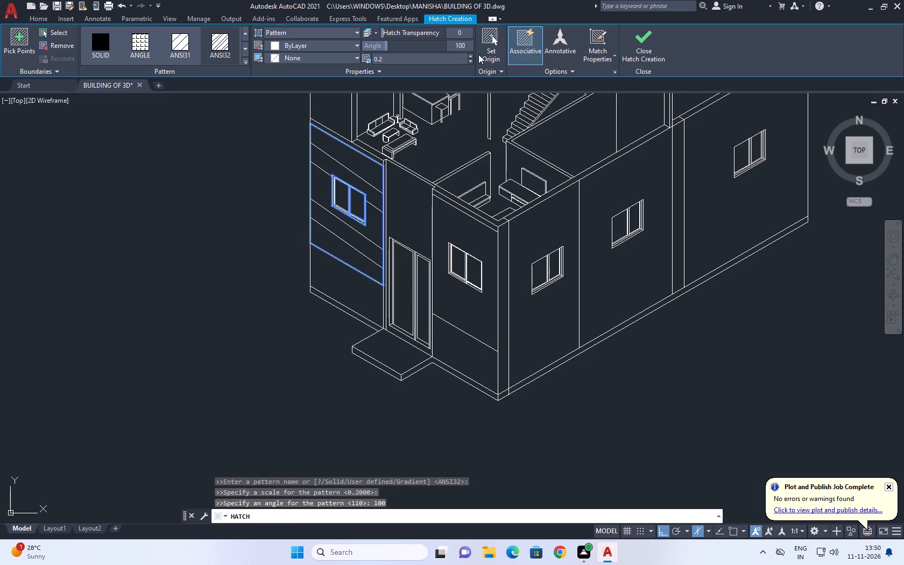
Configure the front panel's hatch with an angle of 105 degrees, a scale of 0.09 and the ANSI31 pattern.
{"action": "left_click", "coordinate": [462, 48]}
{"action": "type", "text": "105"}
{"action": "key", "text": "Return"}
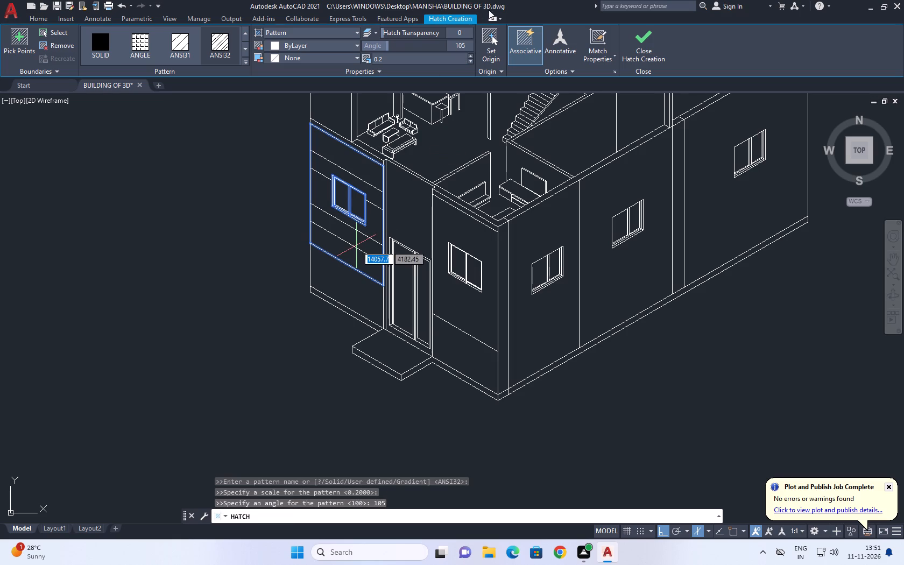
{"action": "scroll", "coordinate": [387, 59], "scroll_direction": "down", "scroll_amount": 4}
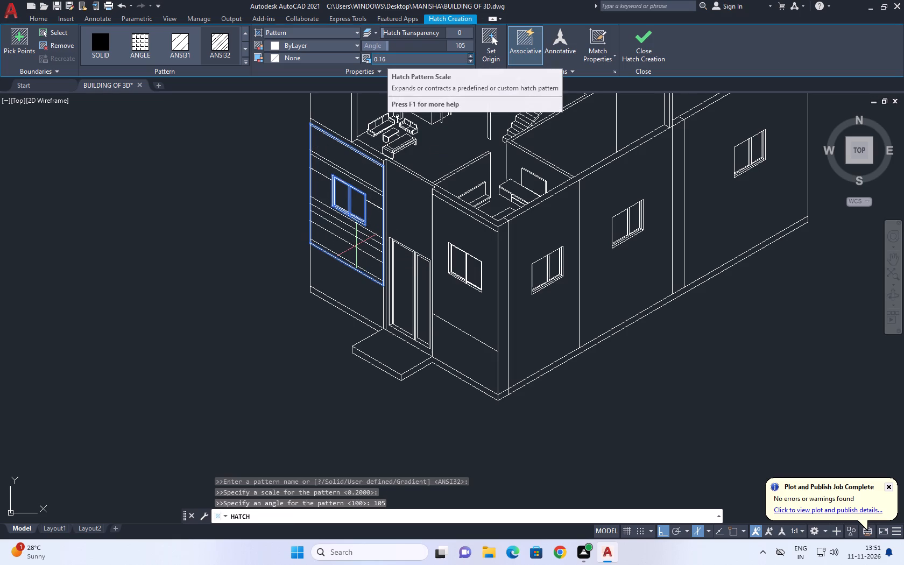
{"action": "scroll", "coordinate": [386, 59], "scroll_direction": "down", "scroll_amount": 17}
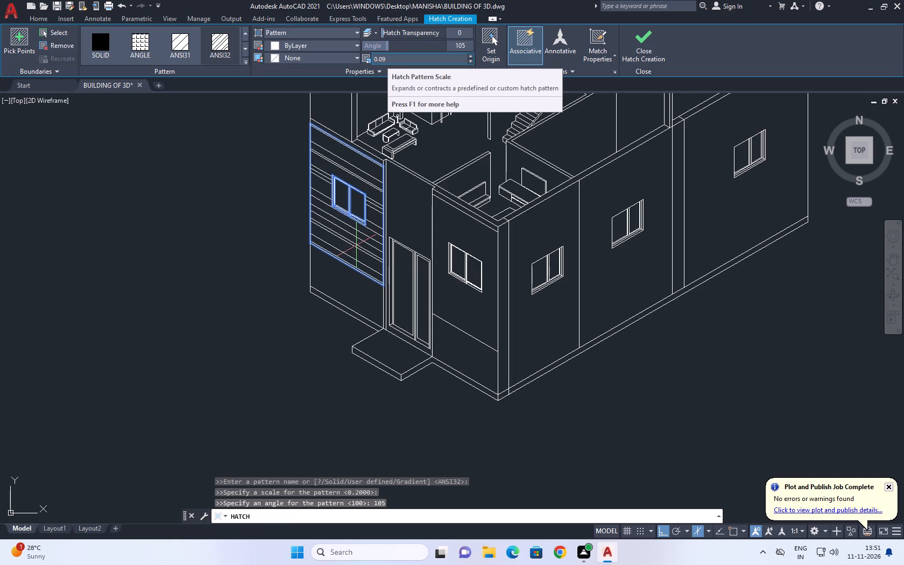
{"action": "left_click", "coordinate": [181, 45]}
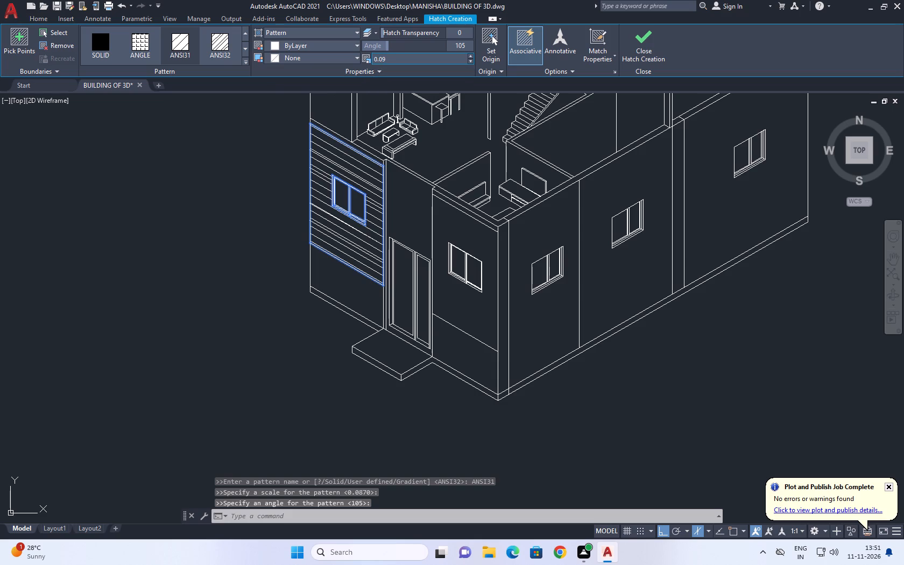
{"action": "scroll", "coordinate": [392, 60], "scroll_direction": "down", "scroll_amount": 9}
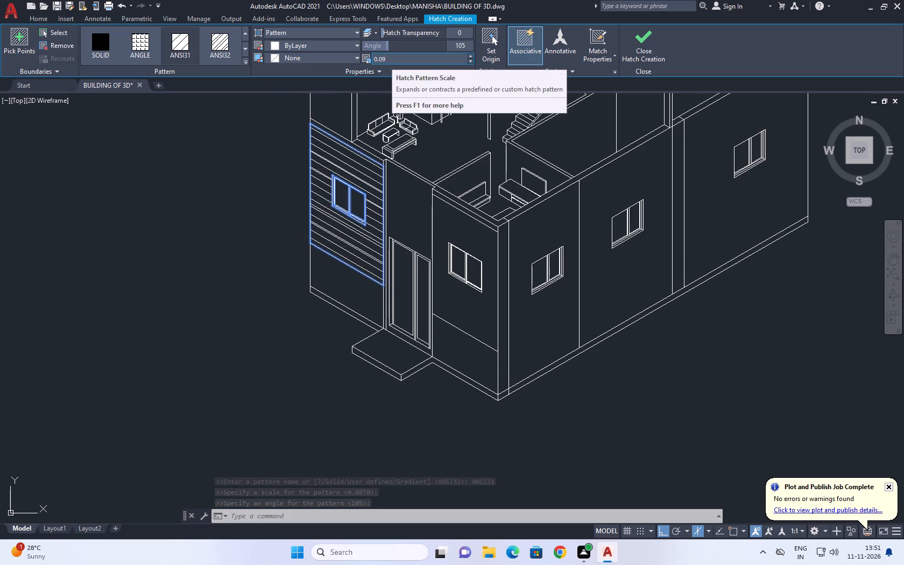
Add the same hatch to the front wall panel between the door and the building corner, and finish hatching.
{"action": "left_click", "coordinate": [451, 223]}
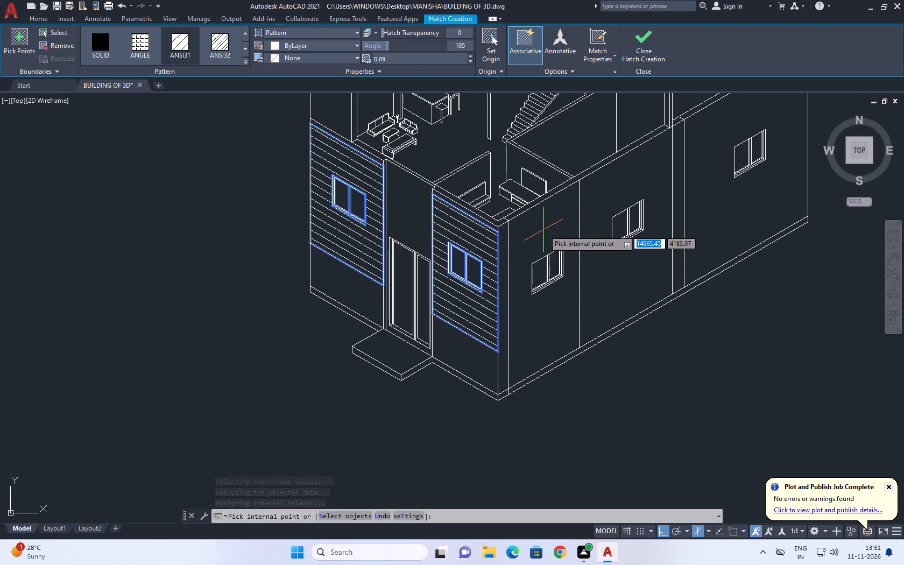
{"action": "left_click", "coordinate": [602, 187]}
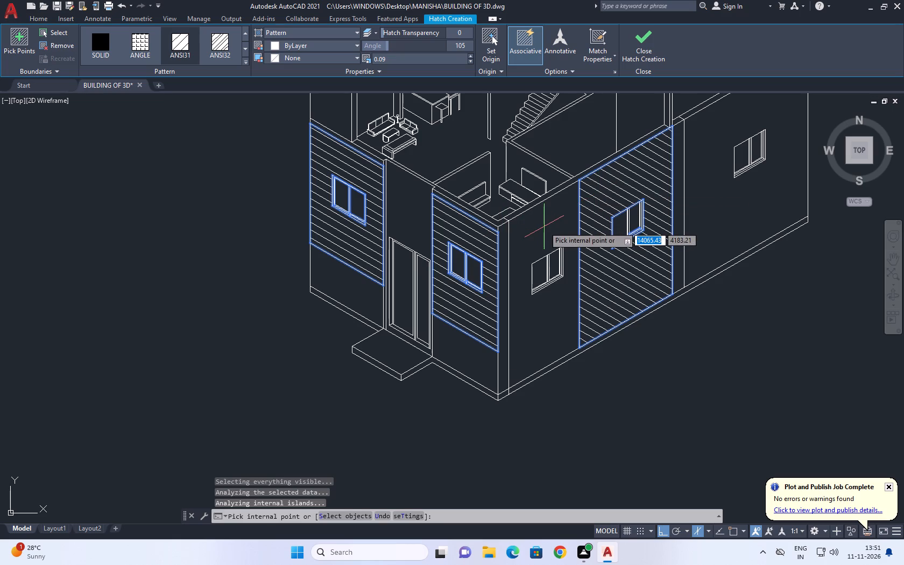
{"action": "key", "text": "ctrl+z"}
{"action": "key", "text": "Escape"}
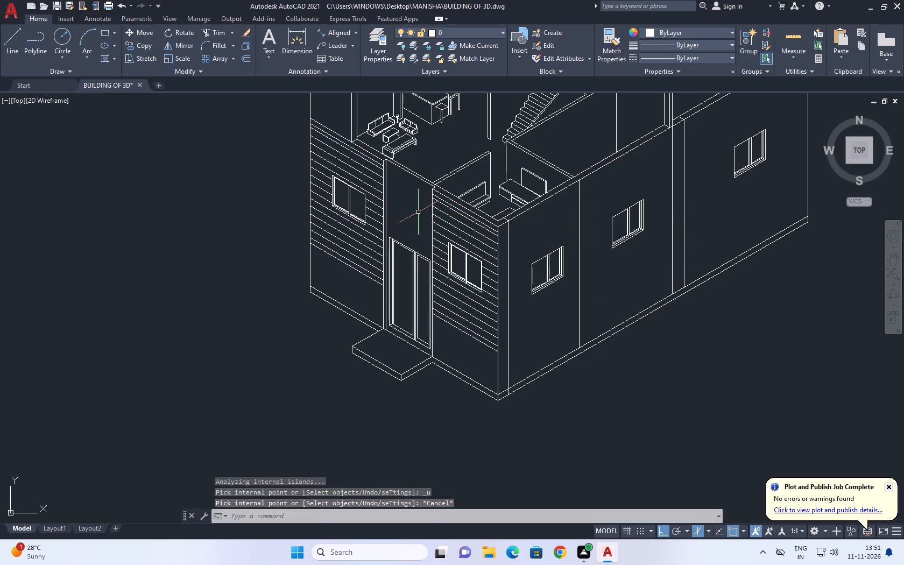
{"action": "left_click", "coordinate": [378, 181]}
{"action": "key", "text": "Escape"}
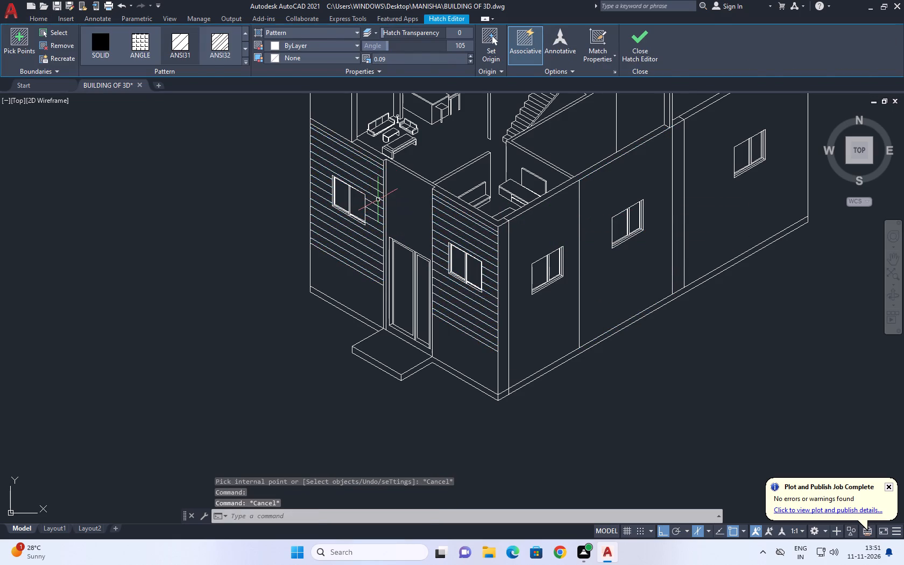
Trim away the hatch lines around the window in the front wall panel left of the door, and finish trimming.
{"action": "middle_click_drag", "start_coordinate": [363, 197], "coordinate": [383, 234]}
{"action": "key", "text": "t"}
{"action": "key", "text": "r"}
{"action": "key", "text": "space"}
{"action": "left_click", "coordinate": [389, 215]}
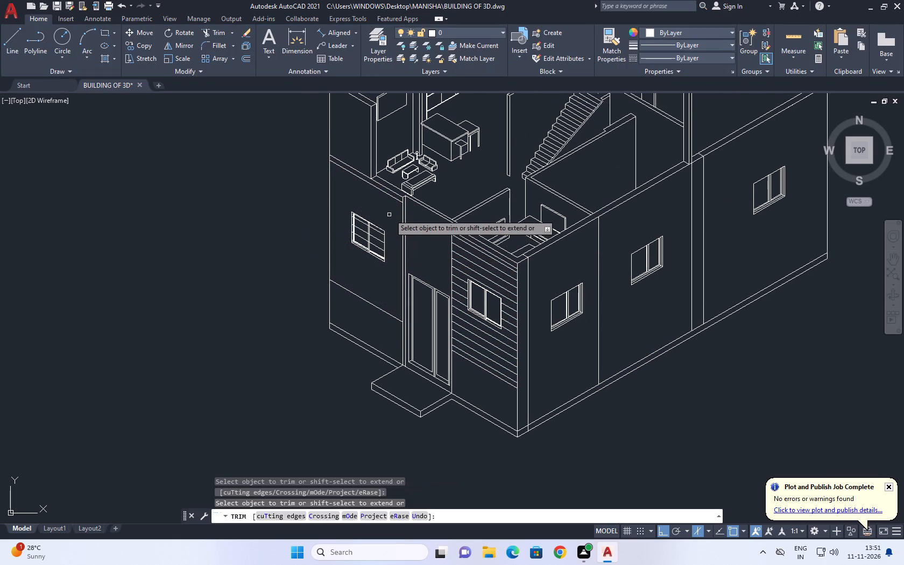
{"action": "scroll", "coordinate": [390, 201], "scroll_direction": "up", "scroll_amount": 2}
{"action": "left_click", "coordinate": [398, 194]}
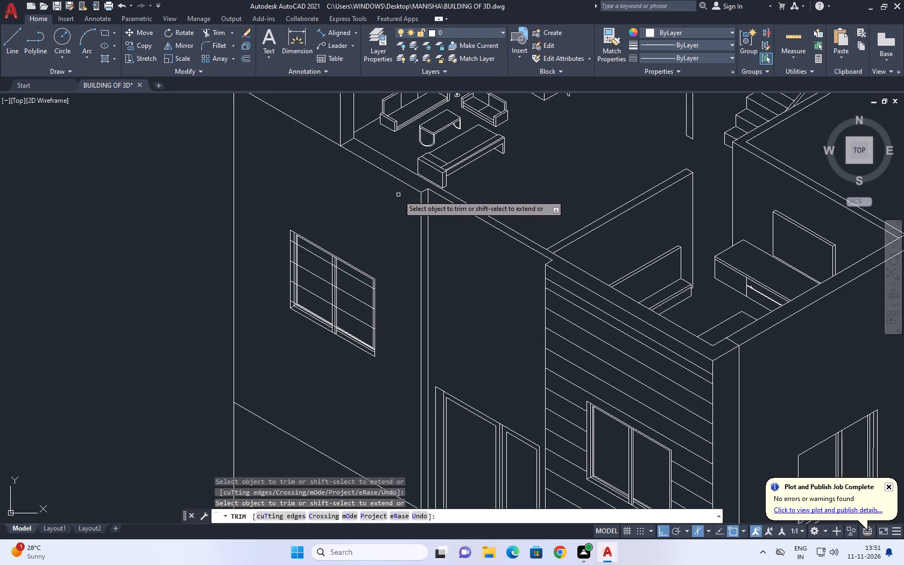
{"action": "middle_click_drag", "start_coordinate": [472, 242], "coordinate": [476, 250]}
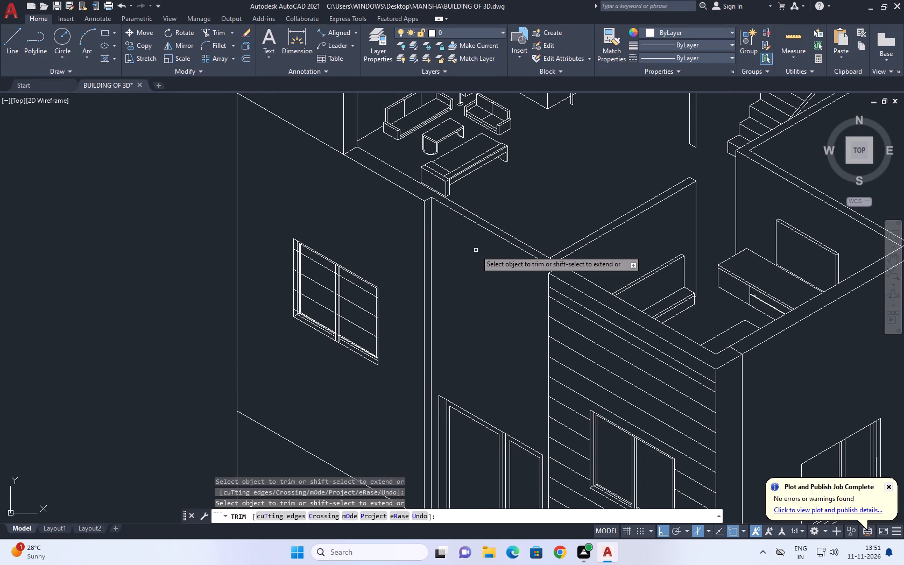
{"action": "key", "text": "ctrl+z"}
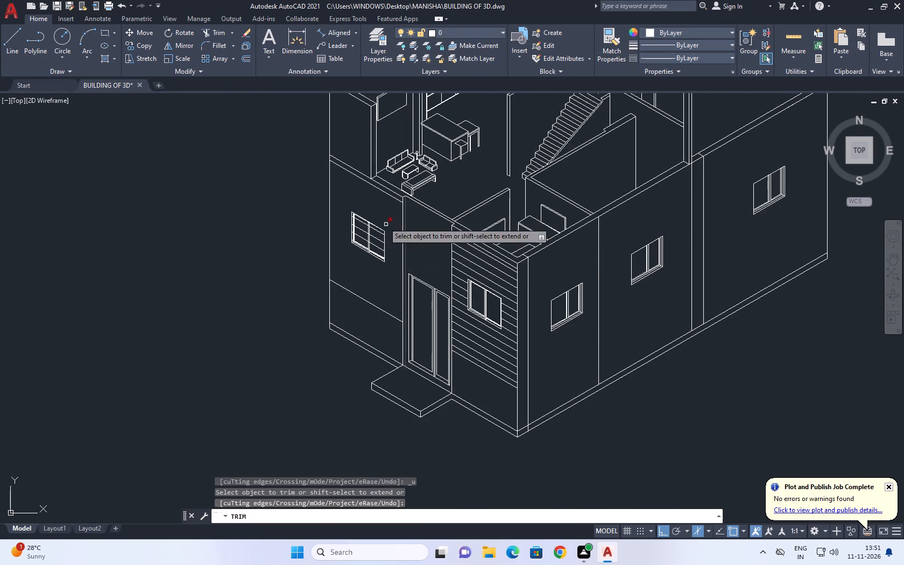
{"action": "scroll", "coordinate": [376, 206], "scroll_direction": "up", "scroll_amount": 2}
{"action": "scroll", "coordinate": [445, 204], "scroll_direction": "down", "scroll_amount": 2}
{"action": "key", "text": "space"}
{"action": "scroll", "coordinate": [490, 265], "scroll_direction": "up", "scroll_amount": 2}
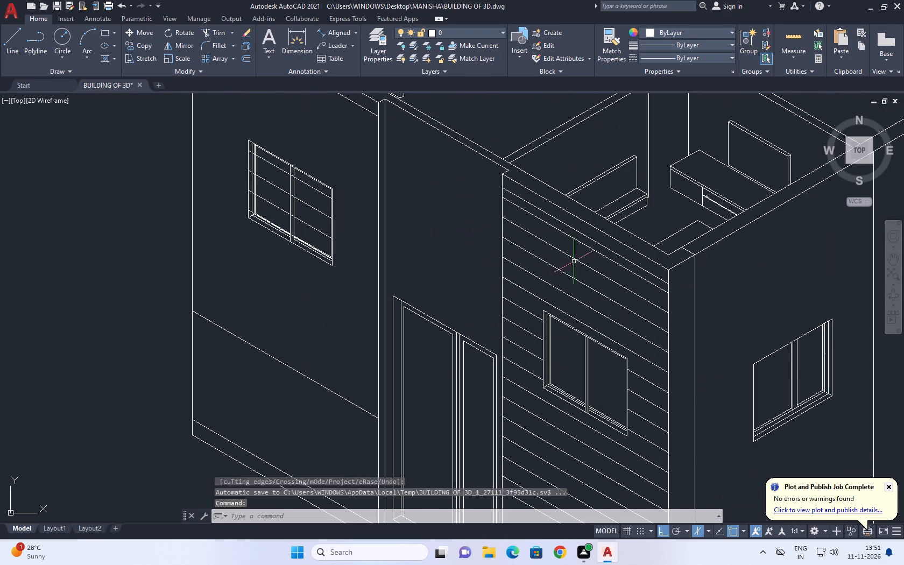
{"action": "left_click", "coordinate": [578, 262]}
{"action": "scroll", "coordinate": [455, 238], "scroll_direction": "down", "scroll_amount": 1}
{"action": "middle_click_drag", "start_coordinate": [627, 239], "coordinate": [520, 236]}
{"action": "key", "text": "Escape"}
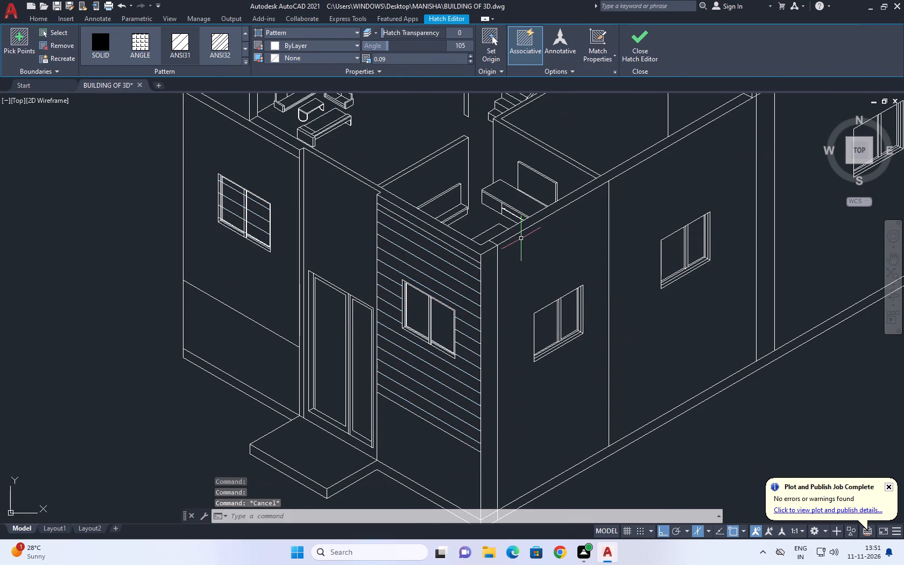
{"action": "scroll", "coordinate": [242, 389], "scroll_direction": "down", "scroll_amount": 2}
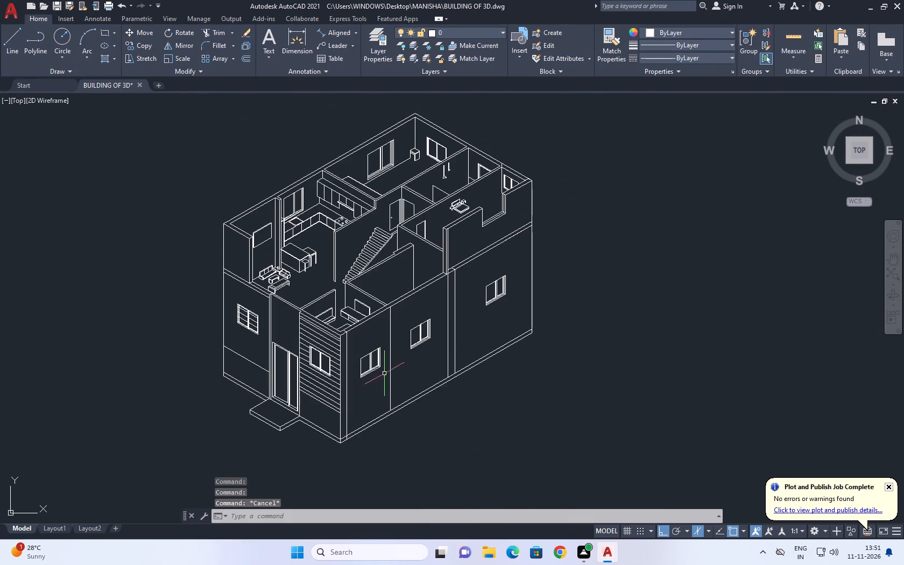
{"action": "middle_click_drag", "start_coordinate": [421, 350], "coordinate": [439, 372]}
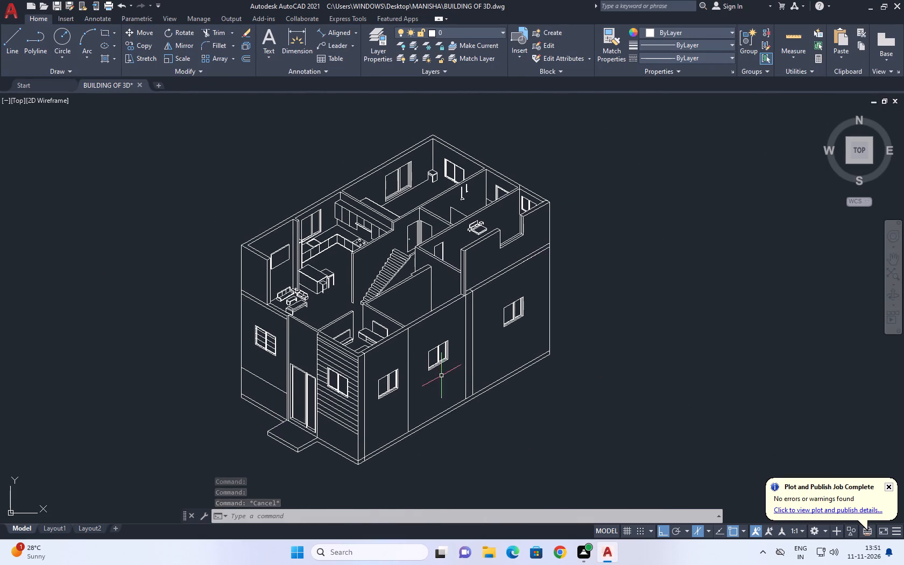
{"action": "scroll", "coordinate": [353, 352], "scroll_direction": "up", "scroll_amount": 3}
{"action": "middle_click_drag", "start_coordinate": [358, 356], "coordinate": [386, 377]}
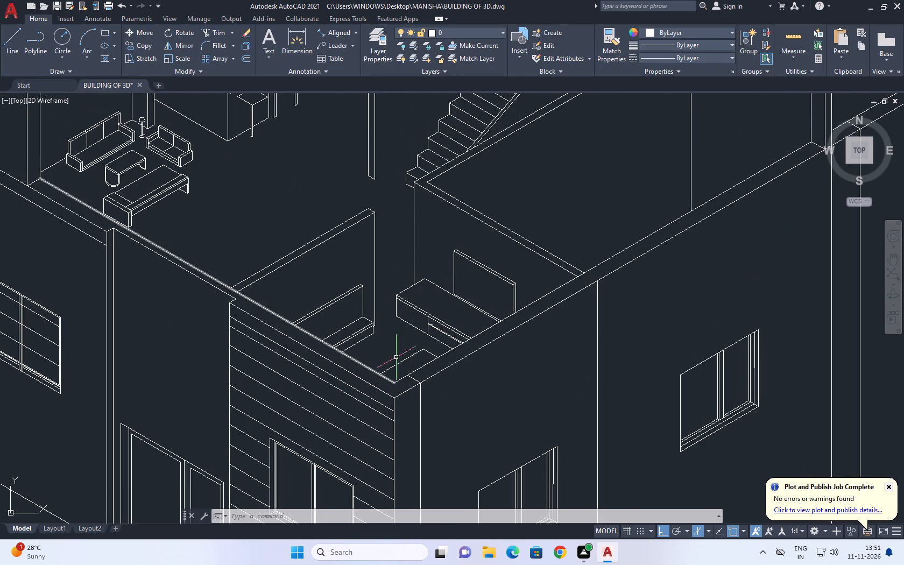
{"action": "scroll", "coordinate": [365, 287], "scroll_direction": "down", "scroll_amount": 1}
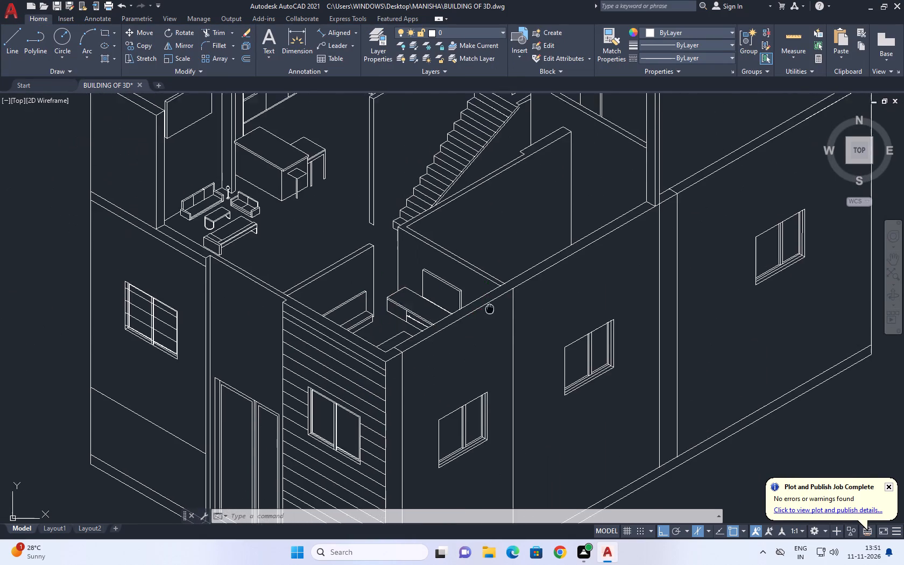
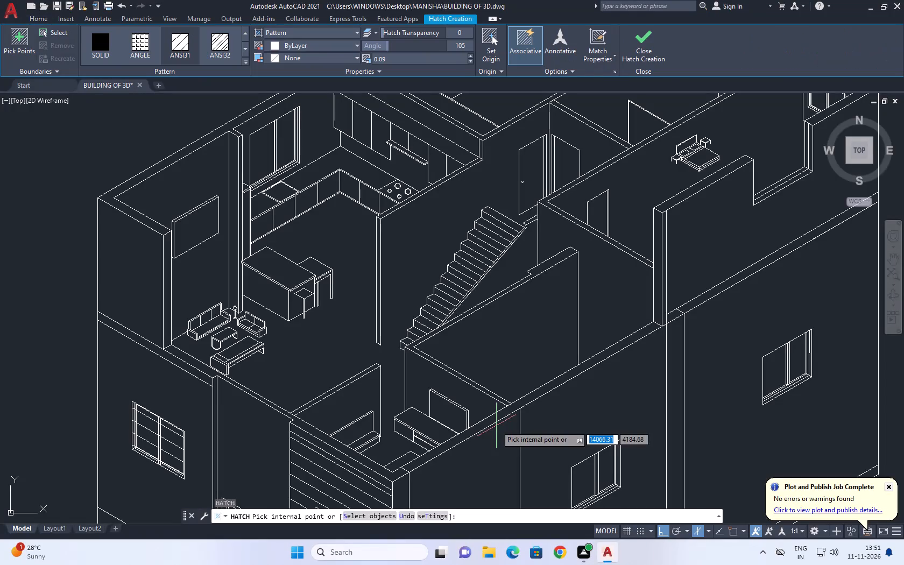
Apply the ANSI31 hatch at scale 0.09 to the middle panel of the long side wall, around its window.
{"action": "middle_click_drag", "start_coordinate": [596, 353], "coordinate": [470, 316]}
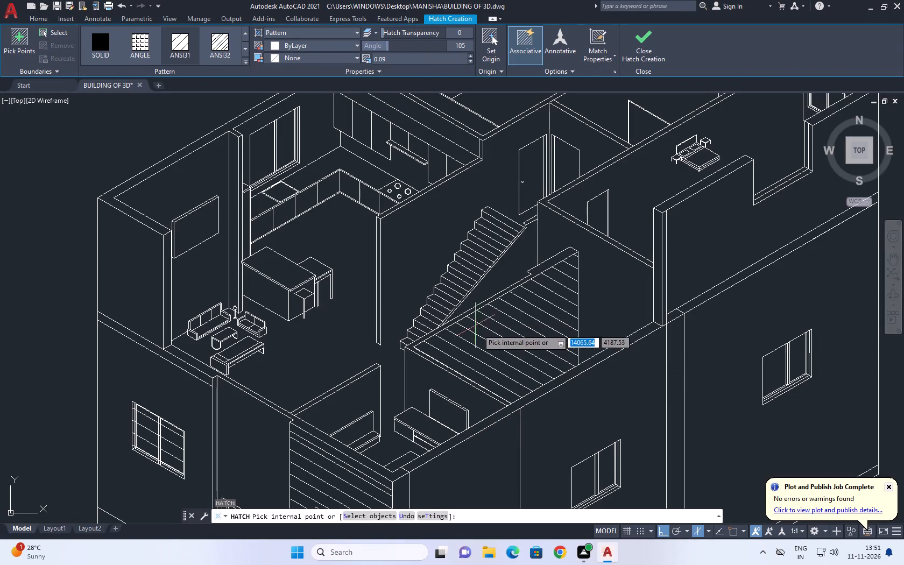
{"action": "middle_click_drag", "start_coordinate": [600, 390], "coordinate": [428, 319]}
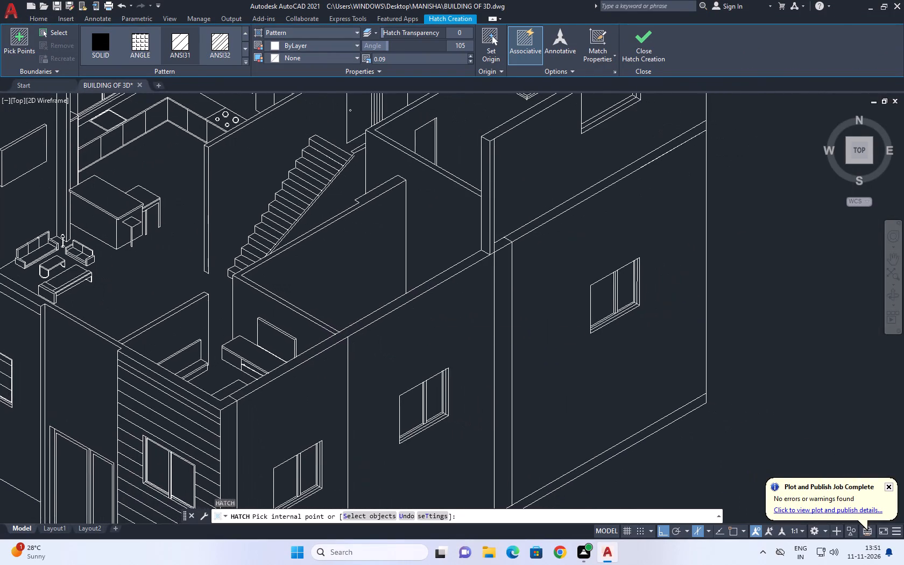
{"action": "scroll", "coordinate": [428, 319], "scroll_direction": "down", "scroll_amount": 1}
{"action": "left_click", "coordinate": [429, 326]}
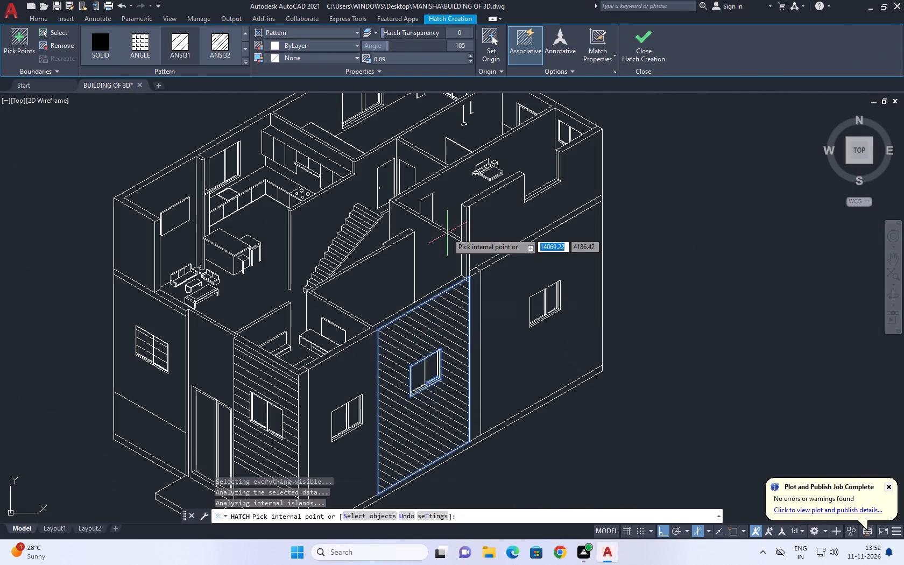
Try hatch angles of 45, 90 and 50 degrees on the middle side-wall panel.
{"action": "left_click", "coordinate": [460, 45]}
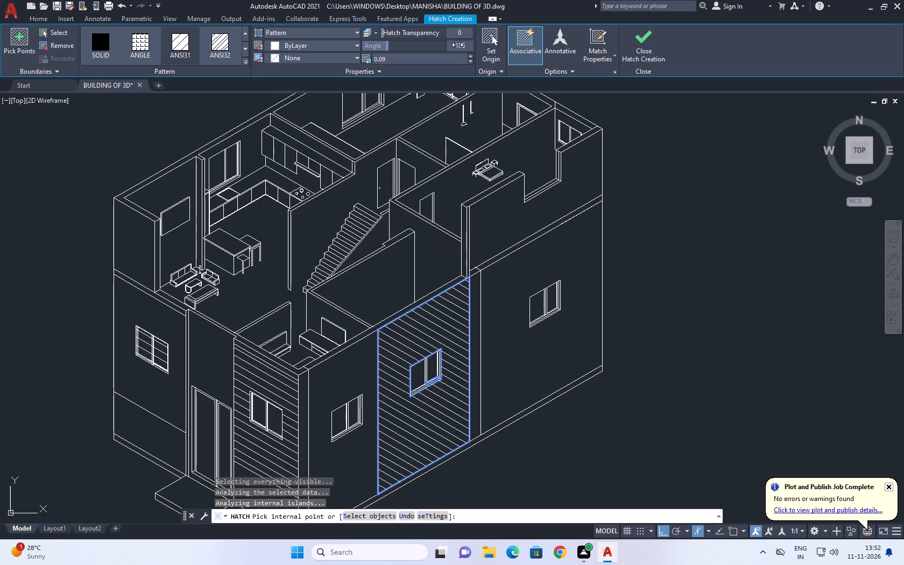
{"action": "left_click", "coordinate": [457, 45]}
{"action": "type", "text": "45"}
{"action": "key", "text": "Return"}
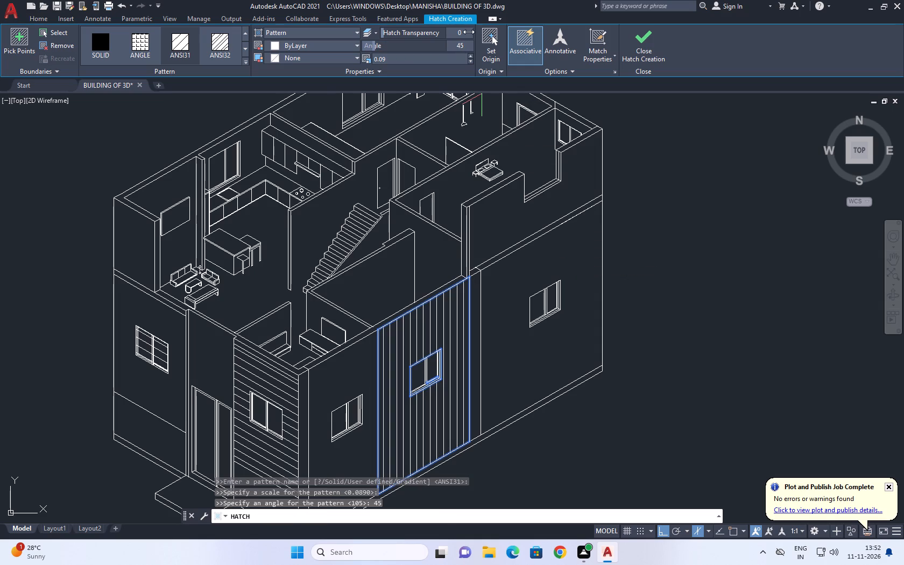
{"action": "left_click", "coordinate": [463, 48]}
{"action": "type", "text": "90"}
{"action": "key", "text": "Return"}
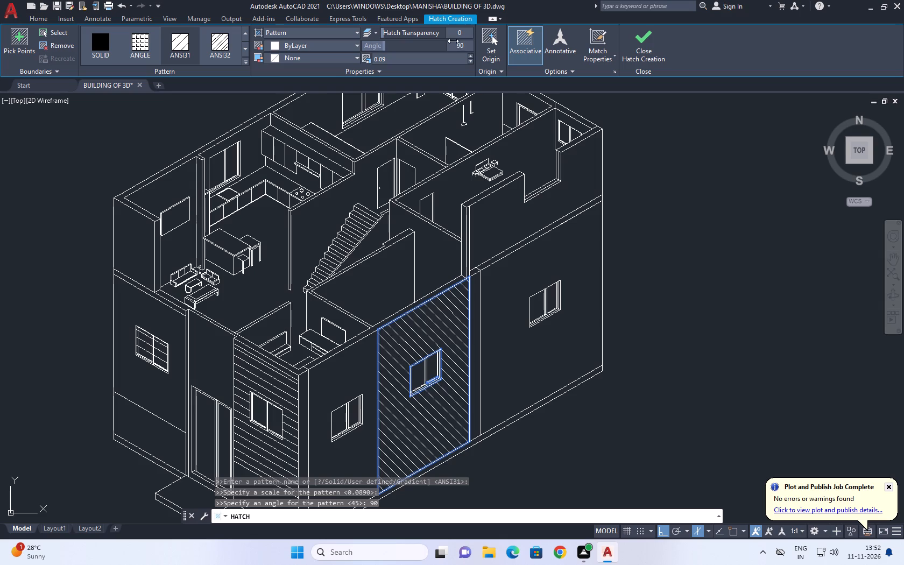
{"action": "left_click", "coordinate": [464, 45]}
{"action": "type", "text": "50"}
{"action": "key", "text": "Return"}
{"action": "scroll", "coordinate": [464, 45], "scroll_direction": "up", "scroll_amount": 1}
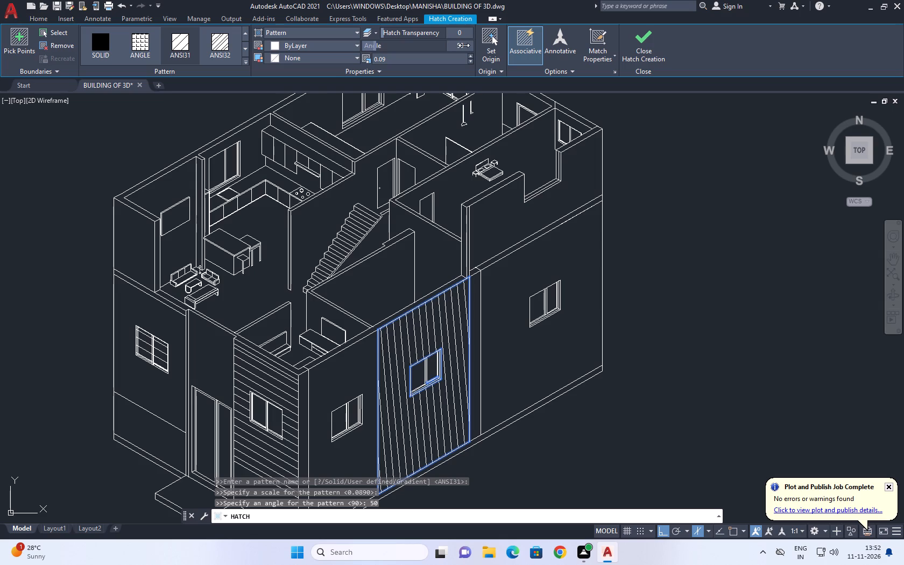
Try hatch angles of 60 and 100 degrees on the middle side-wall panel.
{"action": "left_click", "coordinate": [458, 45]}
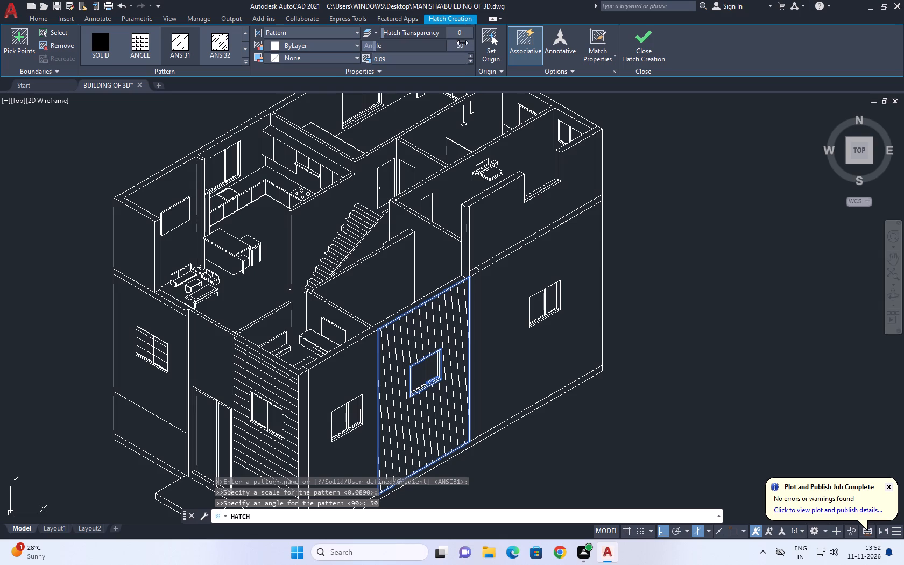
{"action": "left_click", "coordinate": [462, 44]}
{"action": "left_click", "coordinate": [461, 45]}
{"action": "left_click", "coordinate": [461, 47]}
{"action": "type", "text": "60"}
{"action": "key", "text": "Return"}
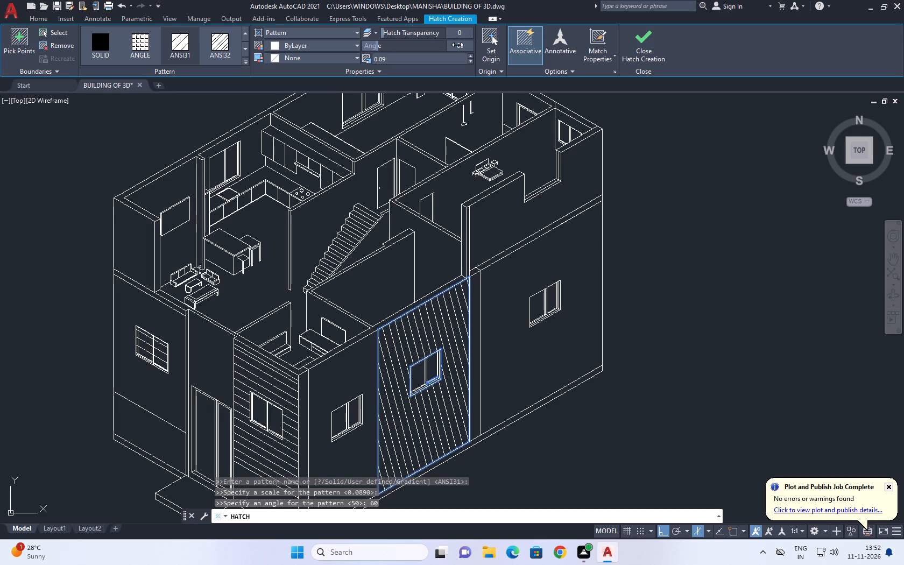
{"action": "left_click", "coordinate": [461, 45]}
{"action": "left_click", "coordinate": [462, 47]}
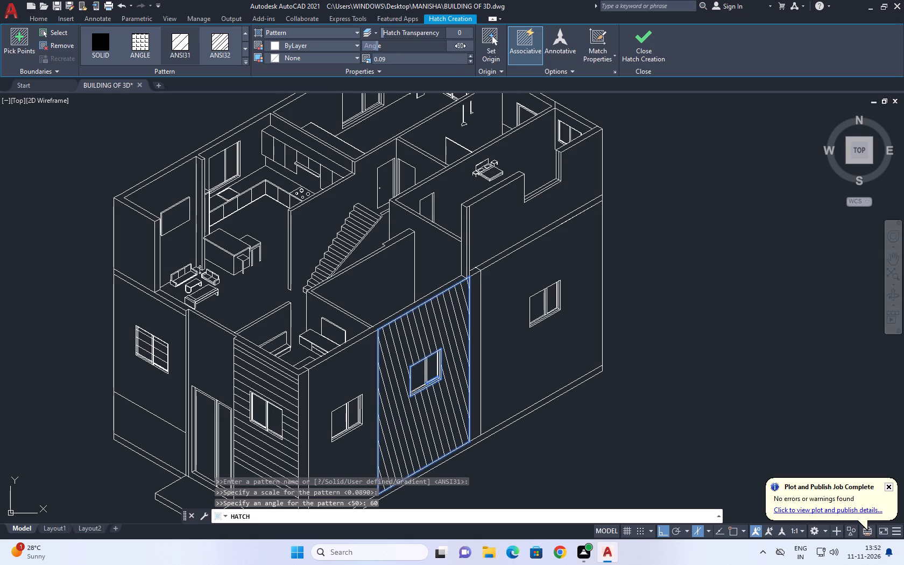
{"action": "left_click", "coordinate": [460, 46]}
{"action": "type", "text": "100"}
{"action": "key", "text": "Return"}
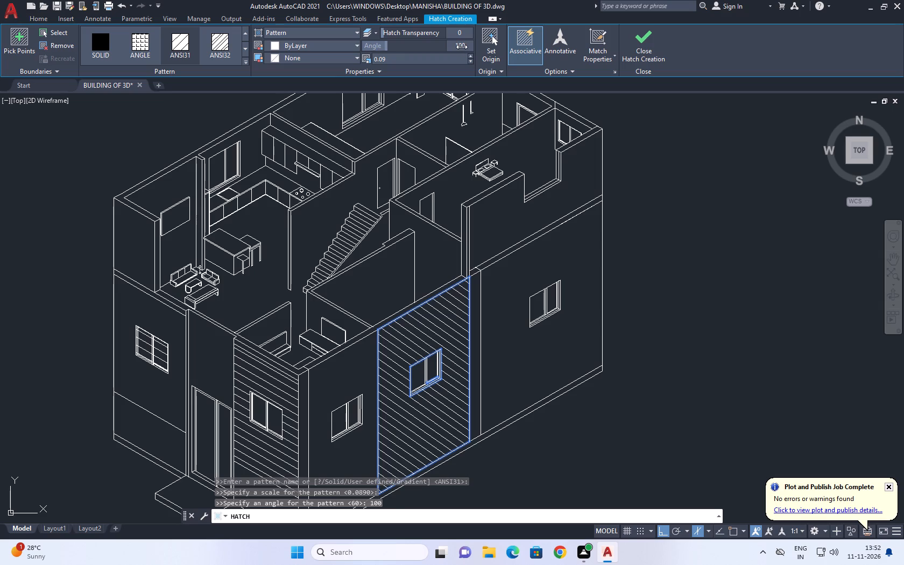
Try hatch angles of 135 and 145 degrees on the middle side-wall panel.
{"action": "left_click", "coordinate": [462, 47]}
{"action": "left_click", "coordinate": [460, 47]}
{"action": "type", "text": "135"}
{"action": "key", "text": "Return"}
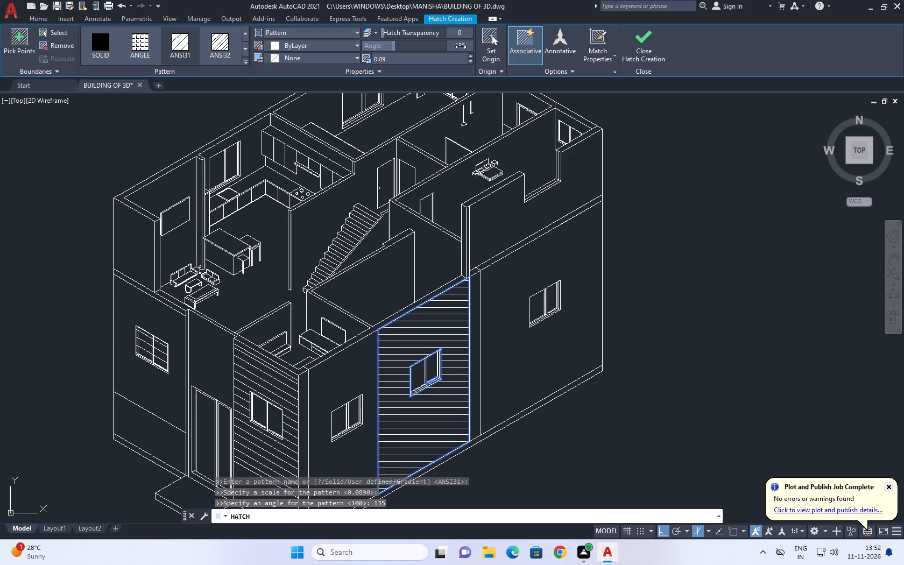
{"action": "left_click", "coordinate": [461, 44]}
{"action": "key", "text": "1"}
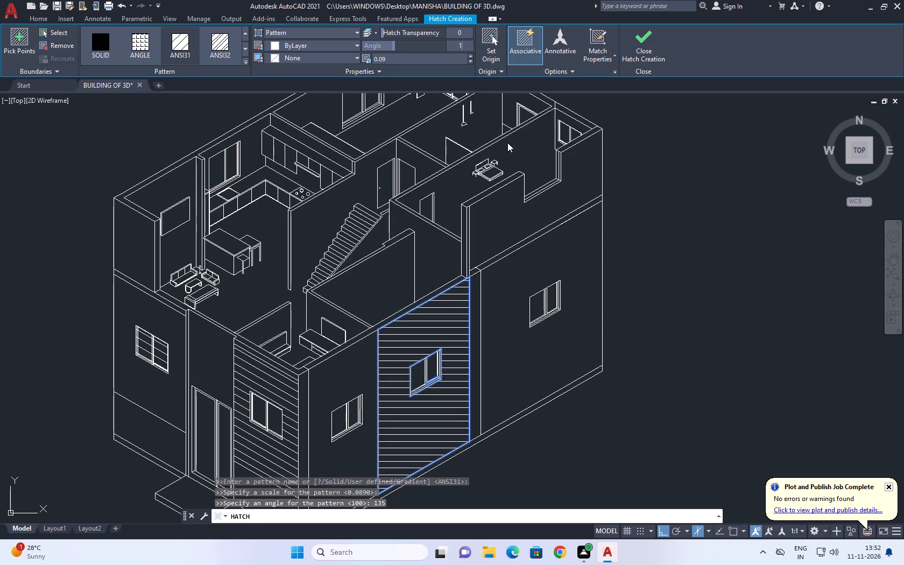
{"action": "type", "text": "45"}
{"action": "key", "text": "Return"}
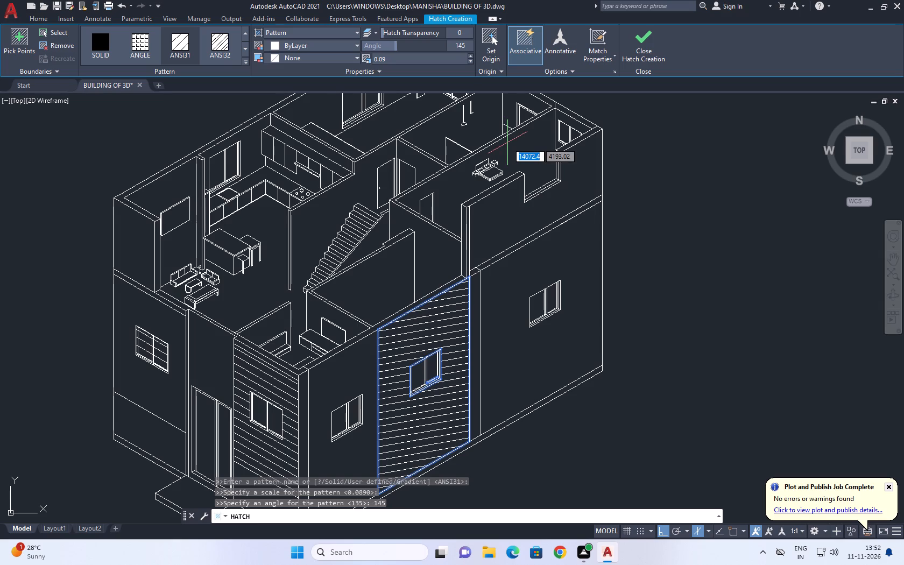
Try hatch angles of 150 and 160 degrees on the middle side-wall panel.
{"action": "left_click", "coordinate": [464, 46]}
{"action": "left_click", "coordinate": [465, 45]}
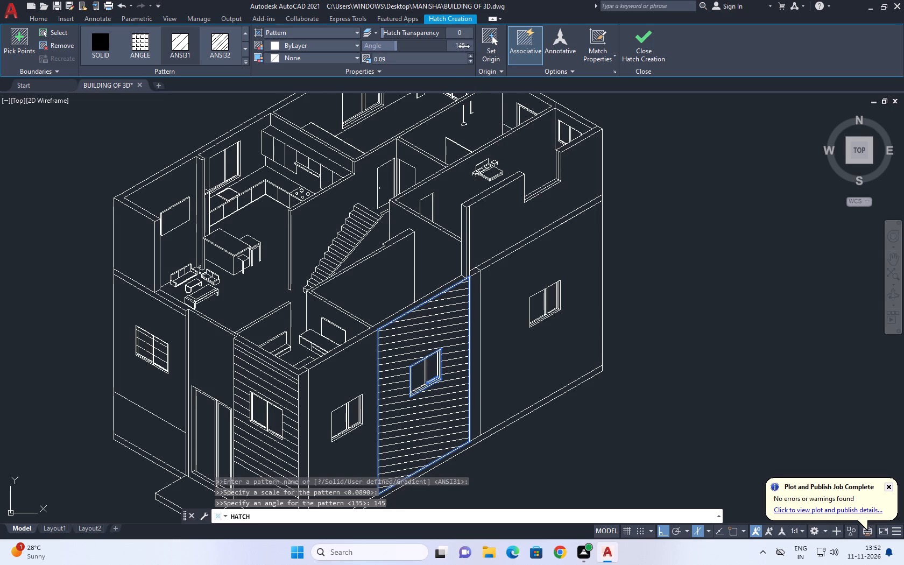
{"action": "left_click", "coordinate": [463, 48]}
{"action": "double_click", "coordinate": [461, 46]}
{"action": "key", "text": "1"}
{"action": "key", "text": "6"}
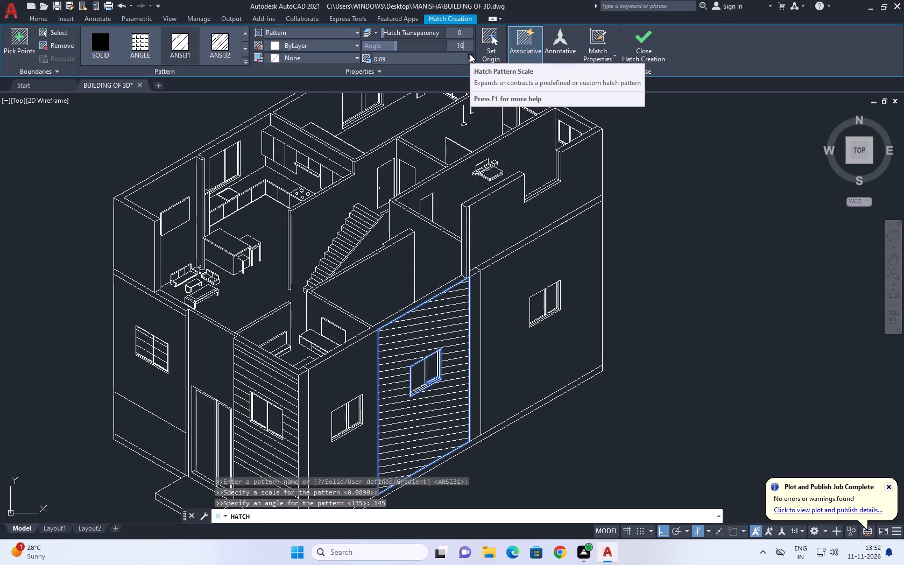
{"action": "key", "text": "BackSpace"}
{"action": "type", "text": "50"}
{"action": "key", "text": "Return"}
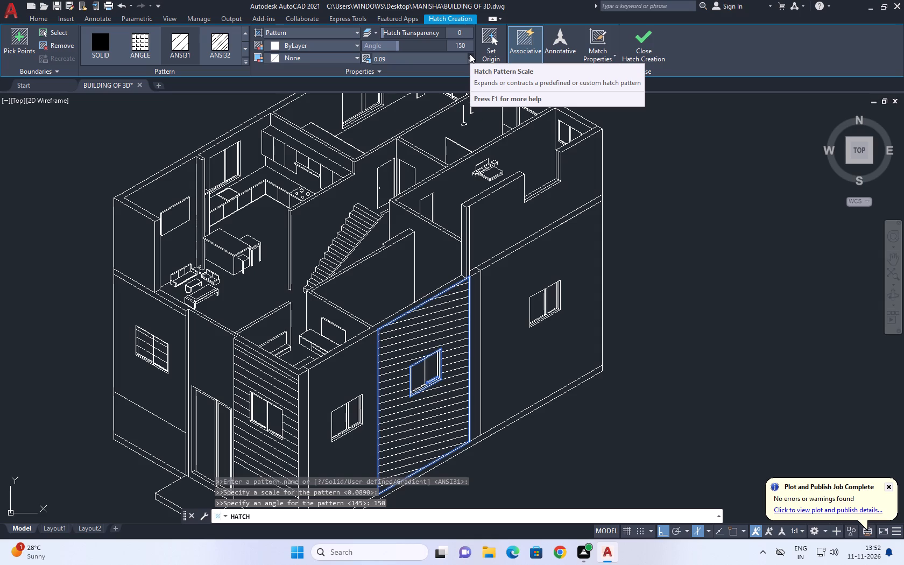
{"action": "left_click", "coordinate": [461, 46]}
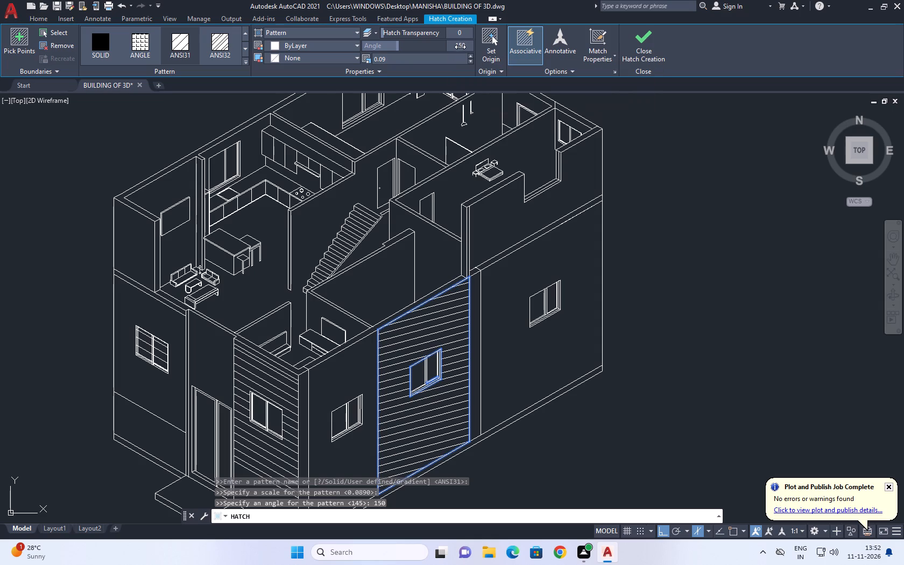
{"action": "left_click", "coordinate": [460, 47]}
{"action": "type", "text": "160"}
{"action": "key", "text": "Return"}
Set the middle side-wall panel's hatch angle to 165 degrees and finish the hatch.
{"action": "left_click", "coordinate": [460, 45]}
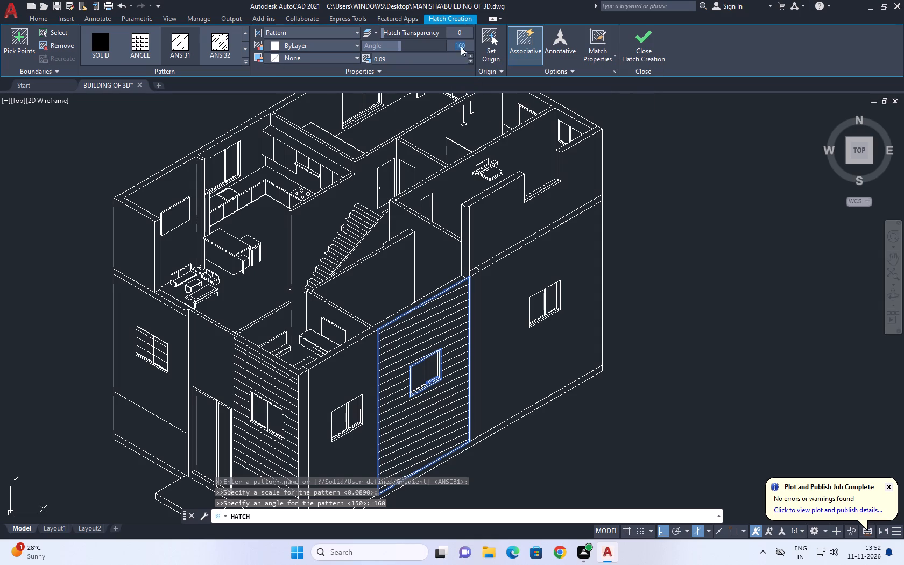
{"action": "type", "text": "165"}
{"action": "key", "text": "Return"}
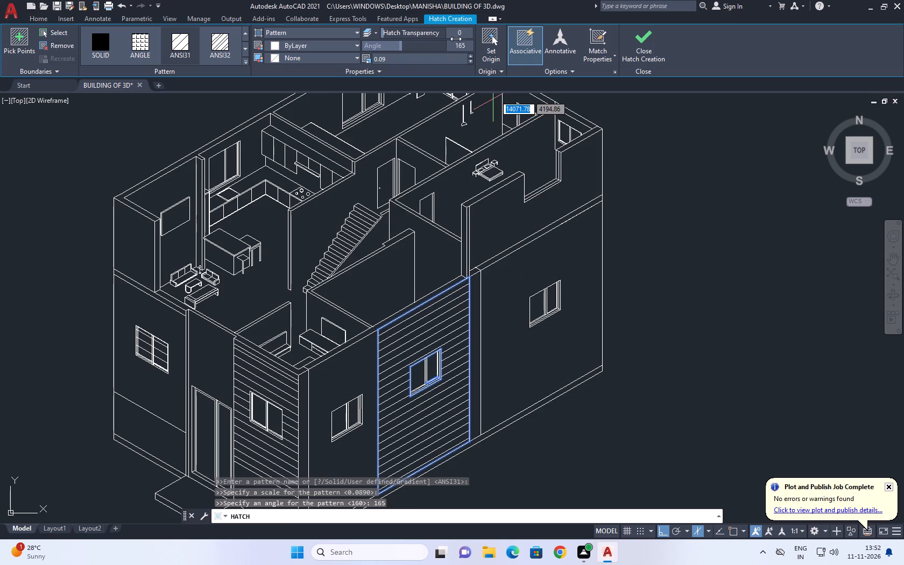
{"action": "left_click", "coordinate": [646, 48]}
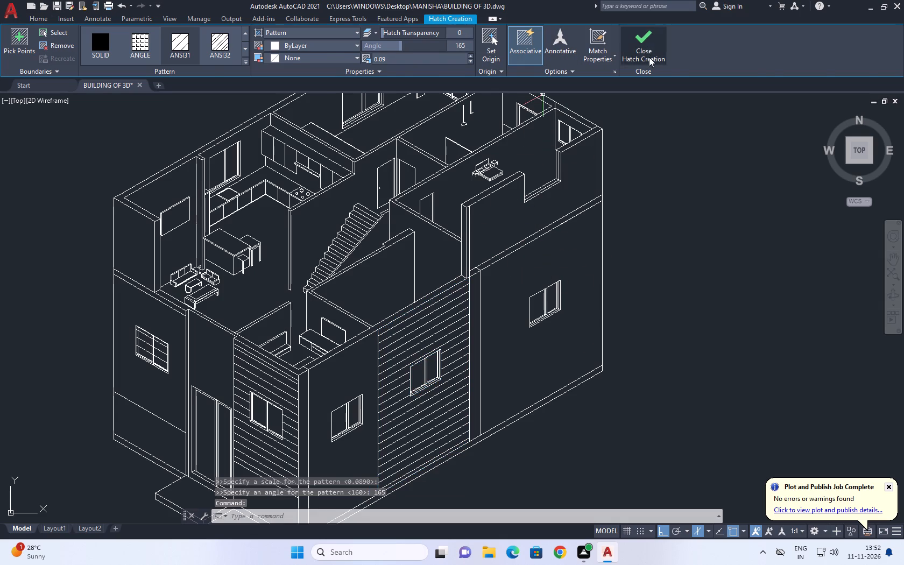
Examine the hatched side-wall panel against the front wall and the rest of the isometric building.
{"action": "middle_click_drag", "start_coordinate": [412, 343], "coordinate": [446, 269]}
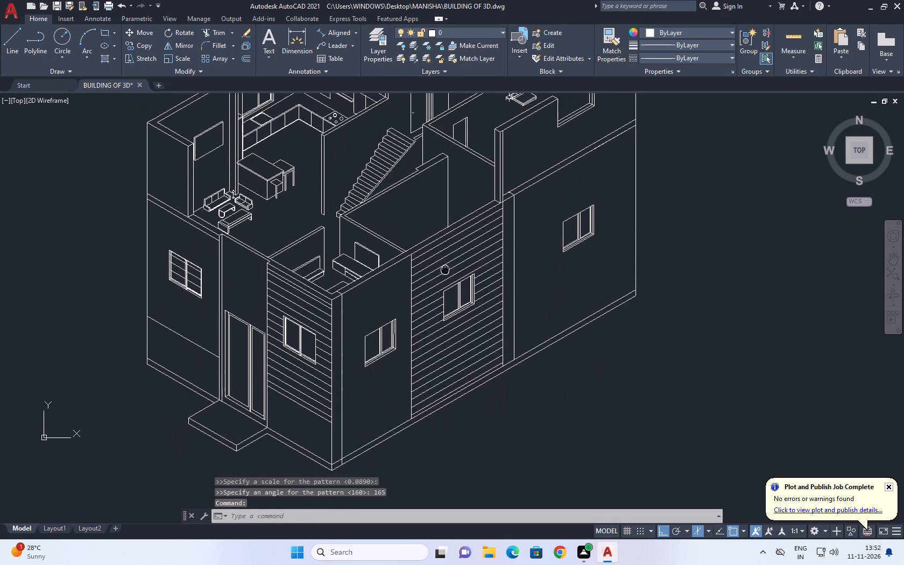
{"action": "middle_click_drag", "start_coordinate": [446, 269], "coordinate": [421, 317]}
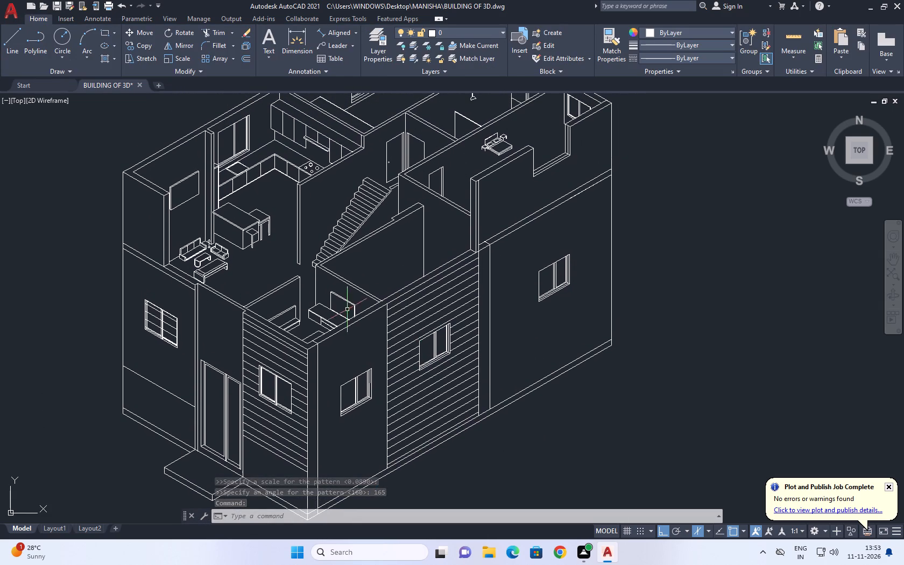
{"action": "scroll", "coordinate": [299, 355], "scroll_direction": "up", "scroll_amount": 1}
{"action": "middle_click_drag", "start_coordinate": [74, 274], "coordinate": [132, 304]}
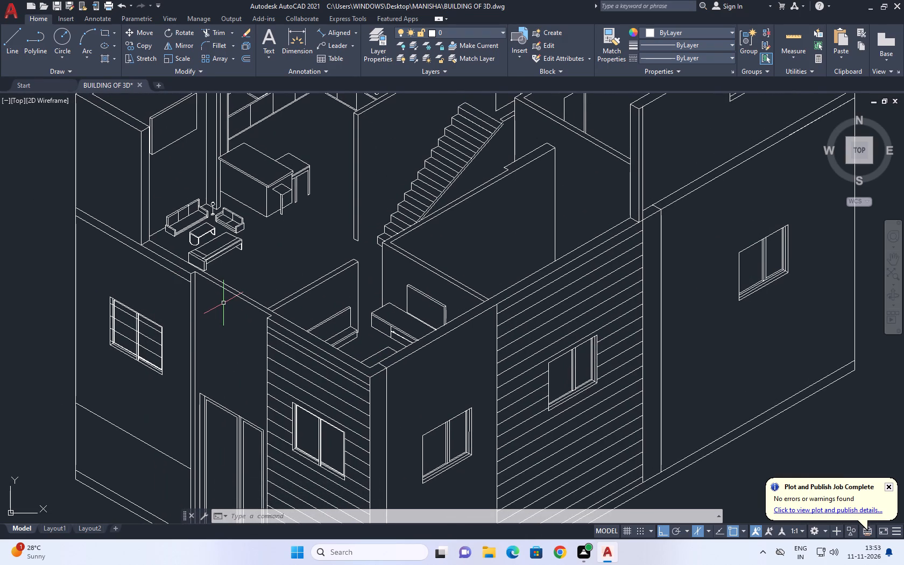
{"action": "scroll", "coordinate": [564, 183], "scroll_direction": "down", "scroll_amount": 3}
{"action": "scroll", "coordinate": [573, 143], "scroll_direction": "up", "scroll_amount": 1}
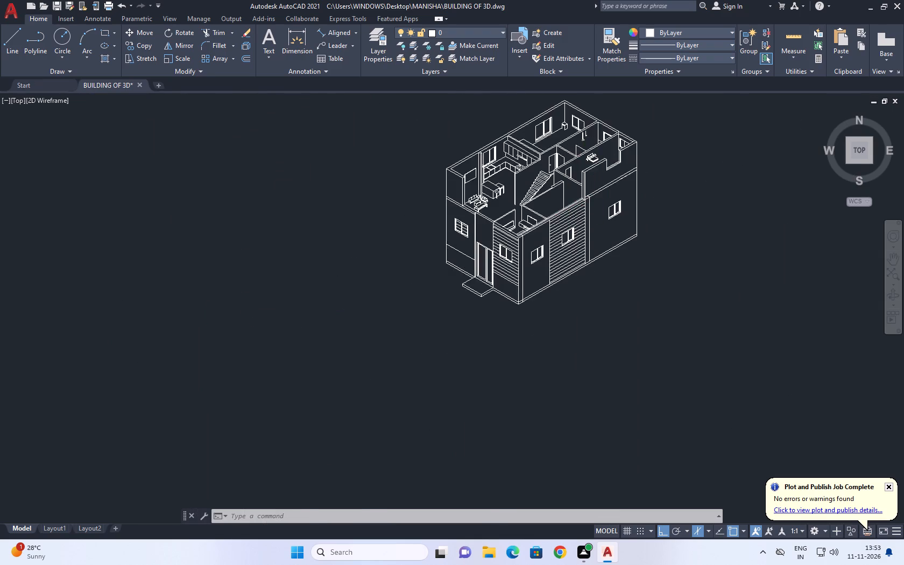
{"action": "scroll", "coordinate": [573, 143], "scroll_direction": "up", "scroll_amount": 1}
{"action": "middle_click_drag", "start_coordinate": [566, 170], "coordinate": [552, 235]}
{"action": "scroll", "coordinate": [456, 0], "scroll_direction": "up", "scroll_amount": 1}
{"action": "scroll", "coordinate": [449, 77], "scroll_direction": "down", "scroll_amount": 1}
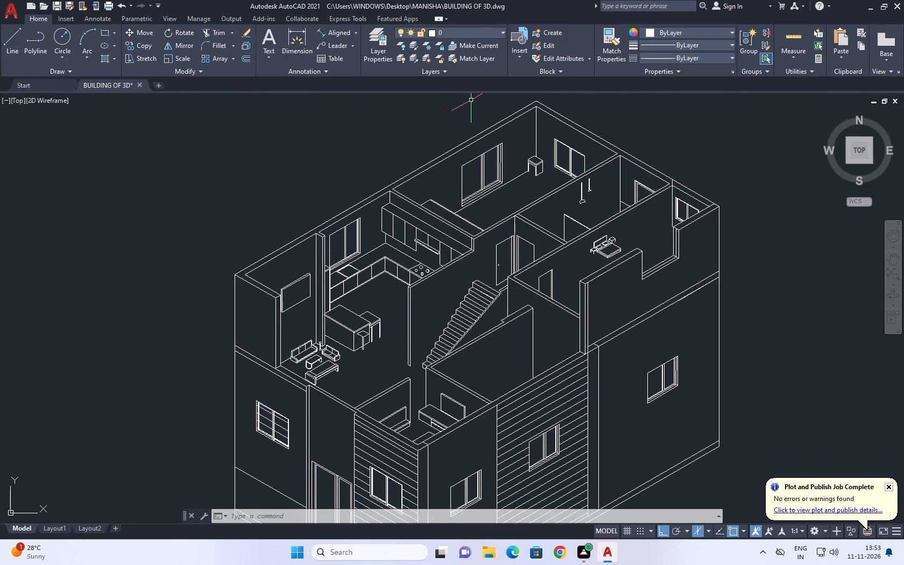
Draw a line at 150° from the hatched side wall's inner top edge into the room behind it.
{"action": "scroll", "coordinate": [554, 361], "scroll_direction": "up", "scroll_amount": 1}
{"action": "middle_click_drag", "start_coordinate": [555, 359], "coordinate": [526, 349]}
{"action": "key", "text": "l"}
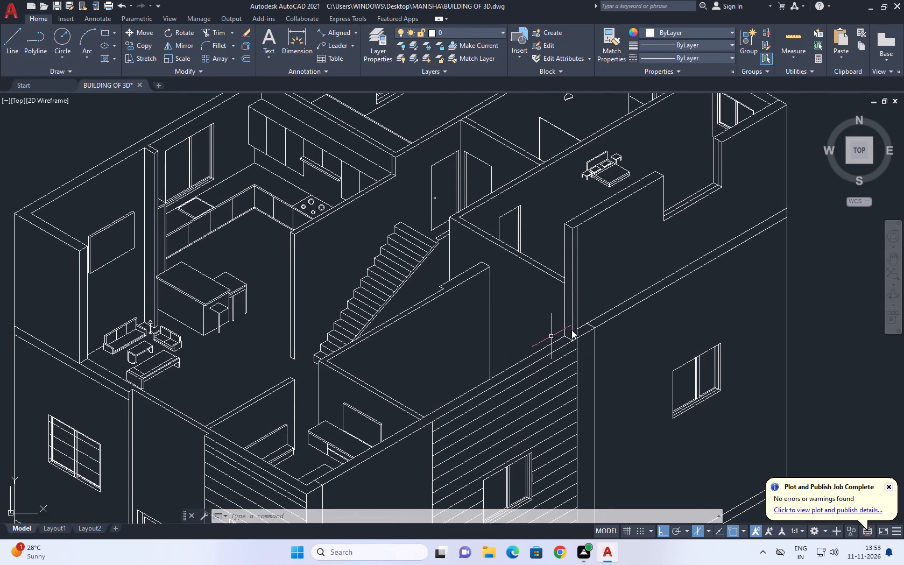
{"action": "key", "text": "space"}
{"action": "scroll", "coordinate": [563, 341], "scroll_direction": "up", "scroll_amount": 2}
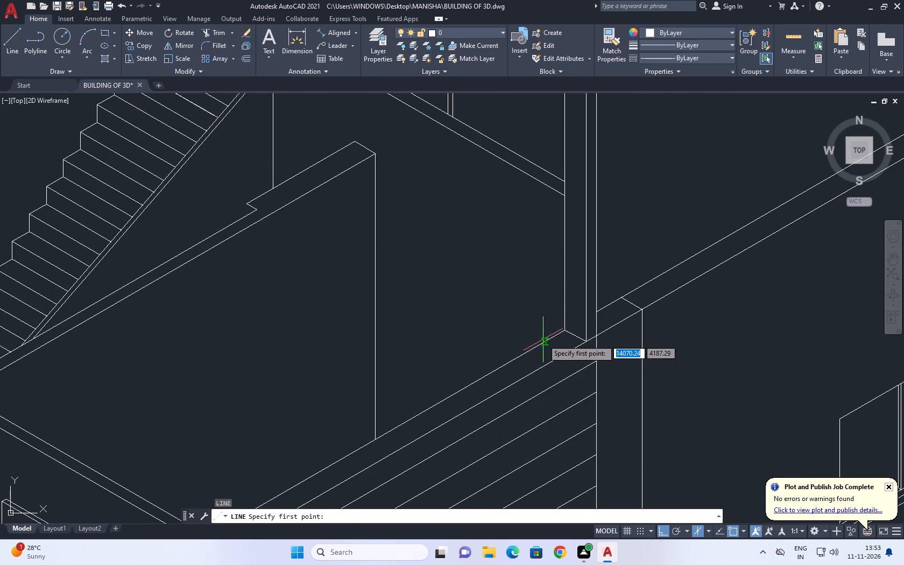
{"action": "left_click", "coordinate": [539, 344]}
{"action": "key", "text": "F5"}
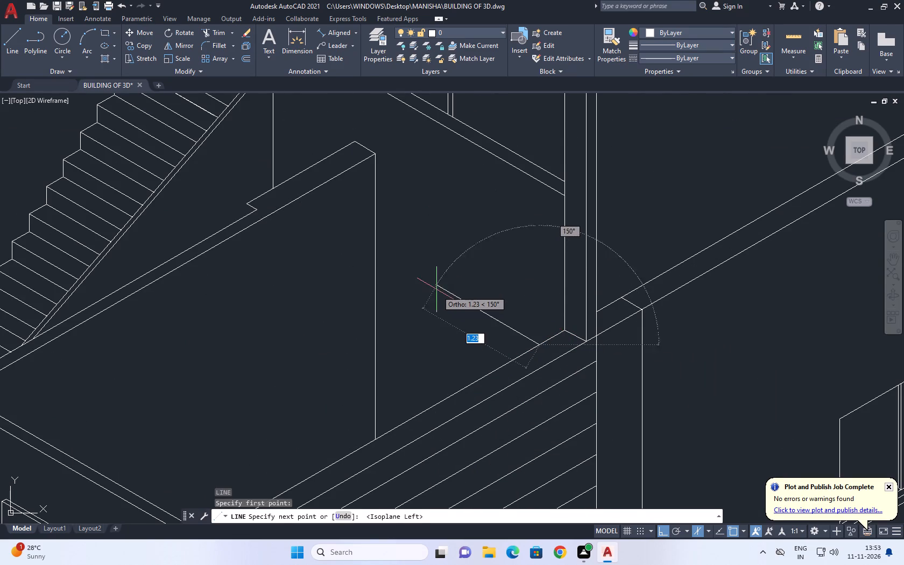
{"action": "middle_click_drag", "start_coordinate": [388, 279], "coordinate": [418, 317]}
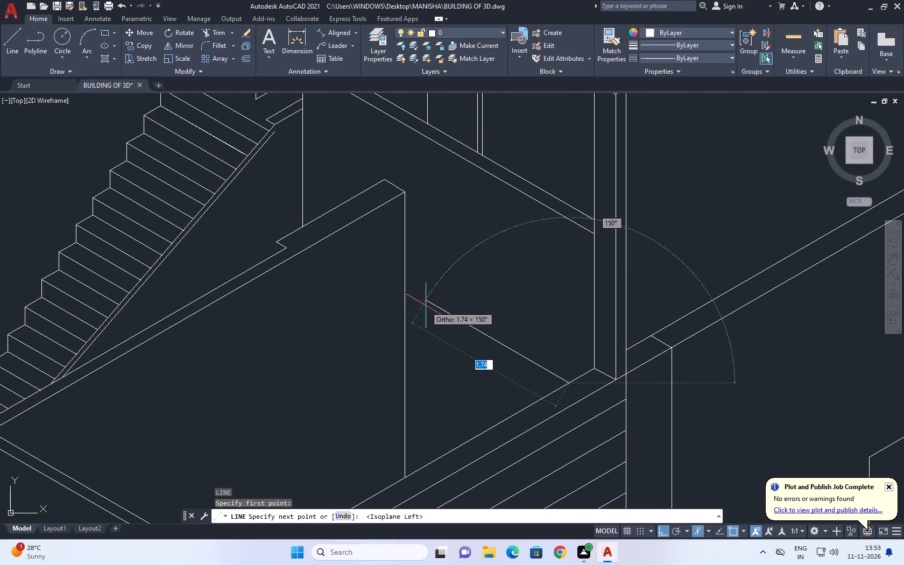
{"action": "left_click", "coordinate": [439, 308]}
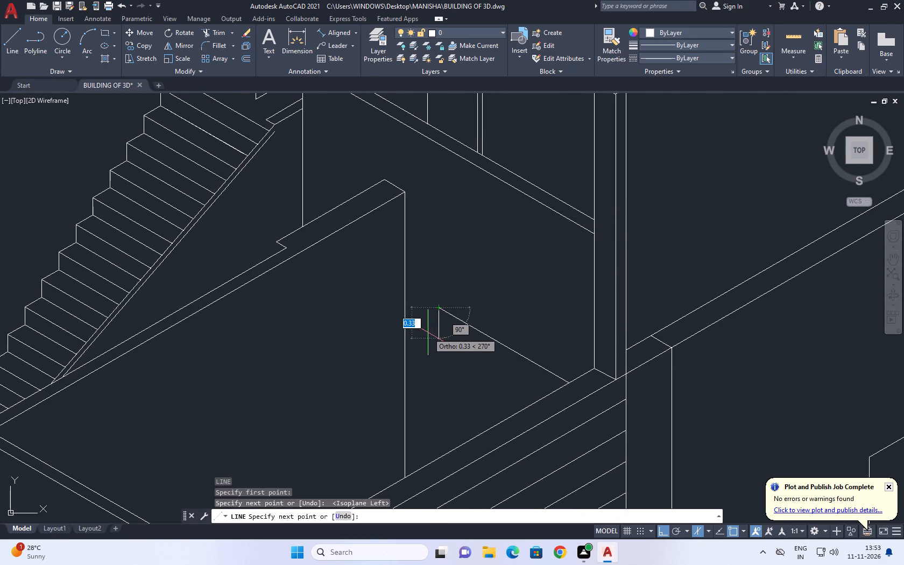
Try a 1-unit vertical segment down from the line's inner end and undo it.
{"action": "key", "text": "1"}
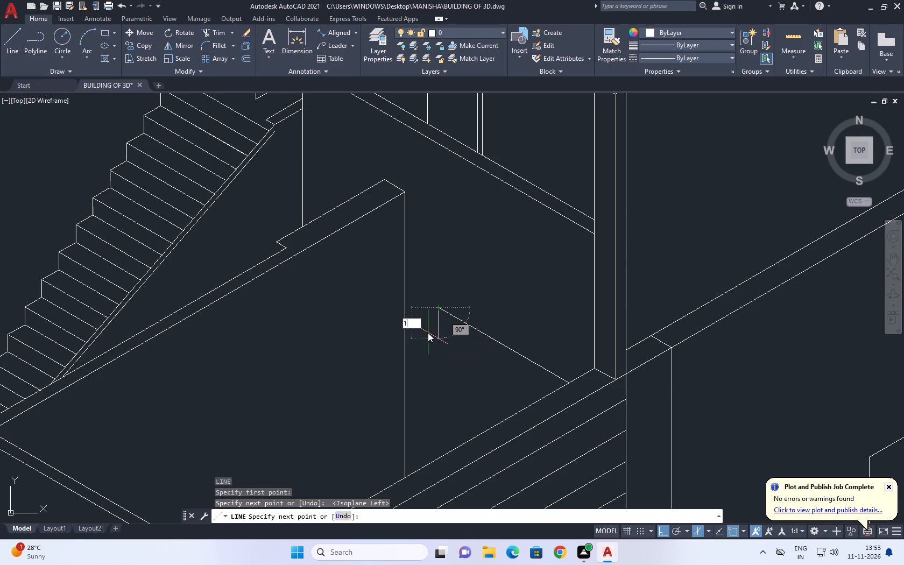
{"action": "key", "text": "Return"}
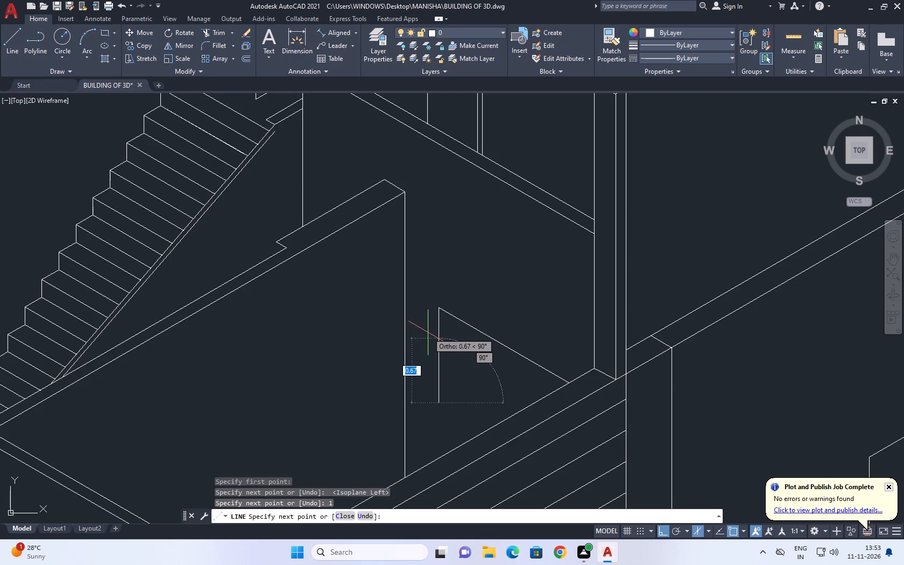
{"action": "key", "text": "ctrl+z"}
Continue the line with a drop of about 0.05 and a parallel line back past the side wall's inner edge.
{"action": "scroll", "coordinate": [440, 332], "scroll_direction": "up", "scroll_amount": 4}
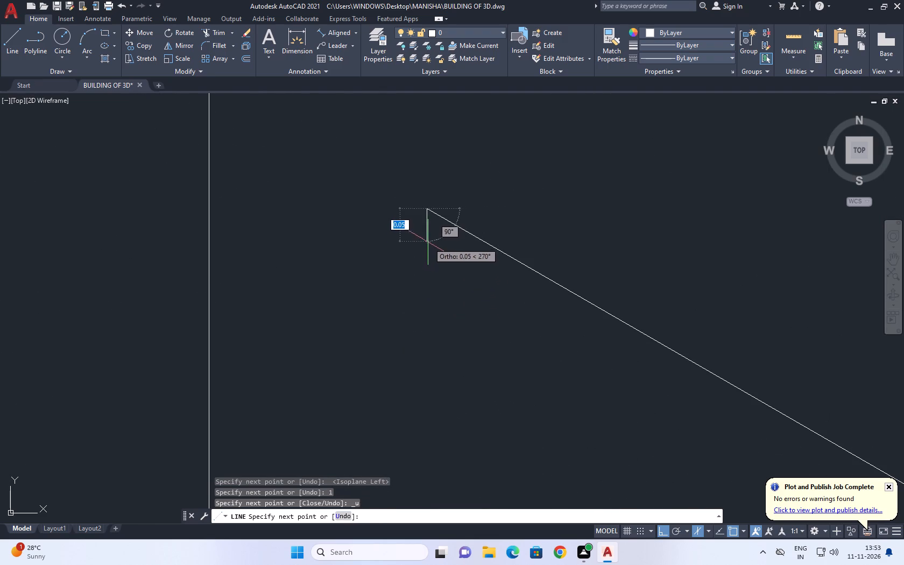
{"action": "left_click", "coordinate": [425, 239]}
{"action": "scroll", "coordinate": [443, 251], "scroll_direction": "down", "scroll_amount": 2}
{"action": "middle_click_drag", "start_coordinate": [706, 424], "coordinate": [363, 266]}
{"action": "scroll", "coordinate": [389, 282], "scroll_direction": "up", "scroll_amount": 1}
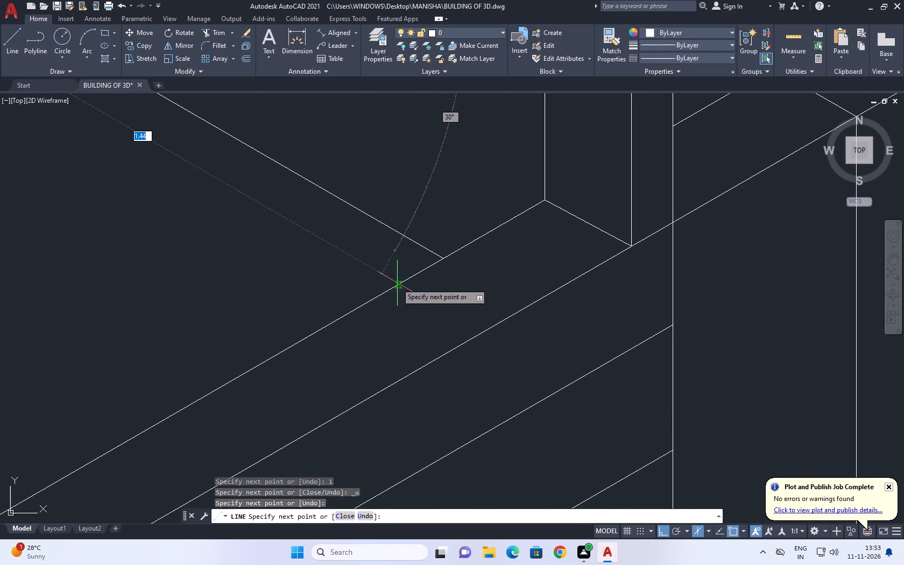
{"action": "left_click", "coordinate": [436, 295]}
{"action": "key", "text": "space"}
Trim the parallel line's overshoot beyond the side wall's inner top edge.
{"action": "type", "text": "TR"}
{"action": "key", "text": "space"}
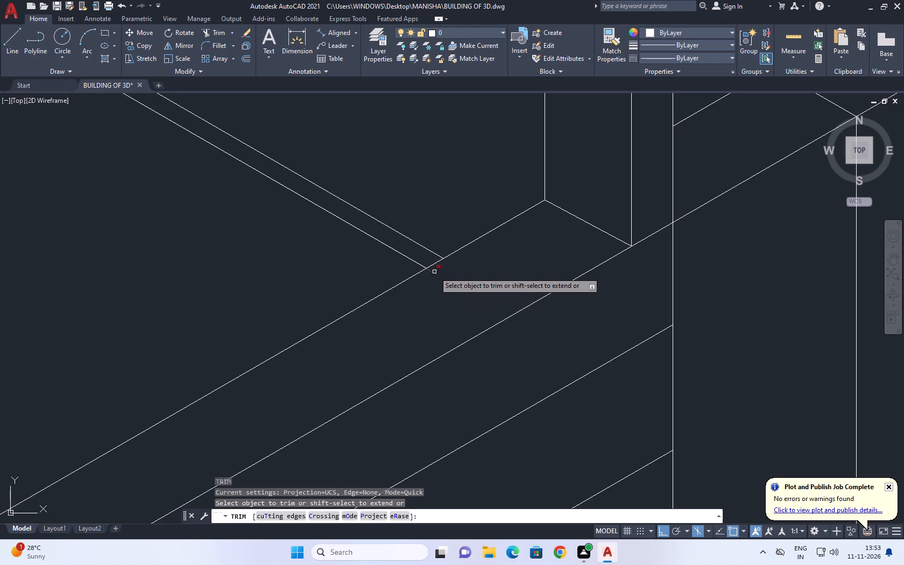
{"action": "left_click_drag", "start_coordinate": [434, 272], "coordinate": [432, 277]}
{"action": "key", "text": "space"}
Draw three sides of an isometric rectangle out from the thin strip's lower edge, running the last side past the strip.
{"action": "scroll", "coordinate": [498, 314], "scroll_direction": "down", "scroll_amount": 5}
{"action": "middle_click_drag", "start_coordinate": [422, 287], "coordinate": [479, 300]}
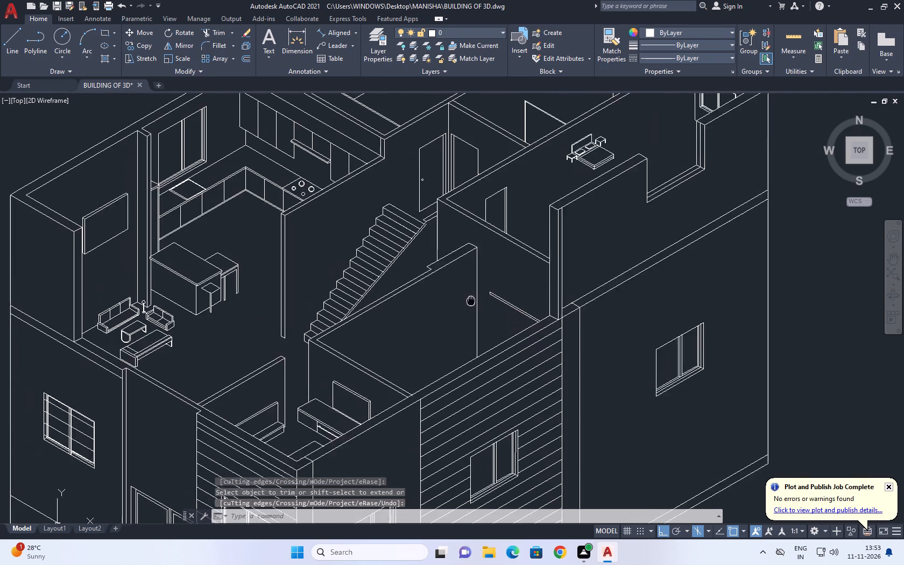
{"action": "middle_click_drag", "start_coordinate": [479, 300], "coordinate": [523, 294]}
{"action": "key", "text": "l"}
{"action": "key", "text": "space"}
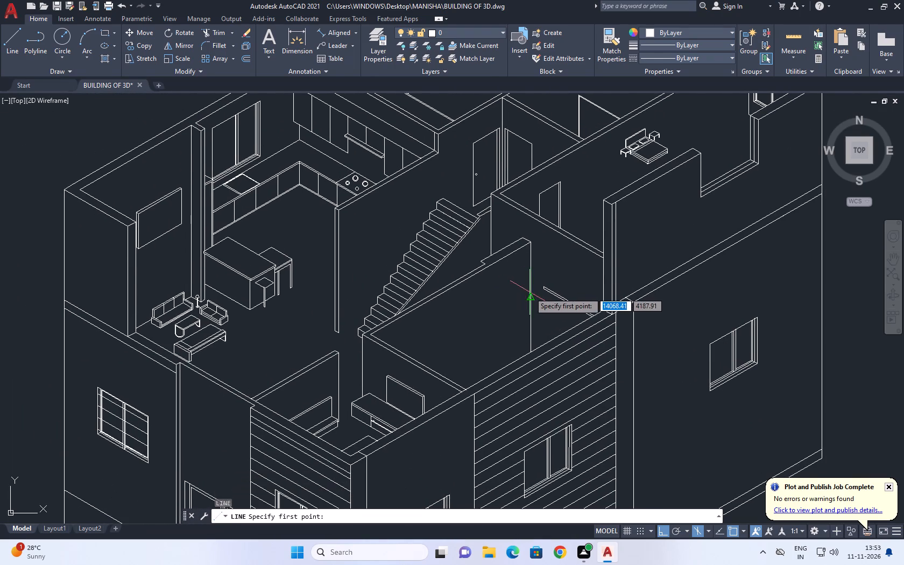
{"action": "scroll", "coordinate": [529, 292], "scroll_direction": "up", "scroll_amount": 1}
{"action": "middle_click_drag", "start_coordinate": [528, 288], "coordinate": [515, 293]}
{"action": "scroll", "coordinate": [549, 301], "scroll_direction": "up", "scroll_amount": 1}
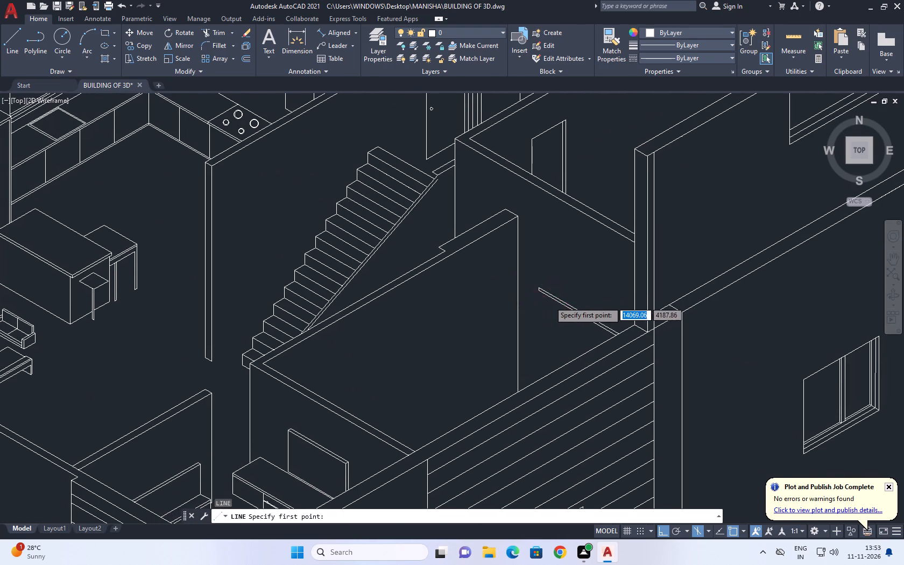
{"action": "scroll", "coordinate": [548, 301], "scroll_direction": "up", "scroll_amount": 1}
{"action": "left_click", "coordinate": [543, 289]}
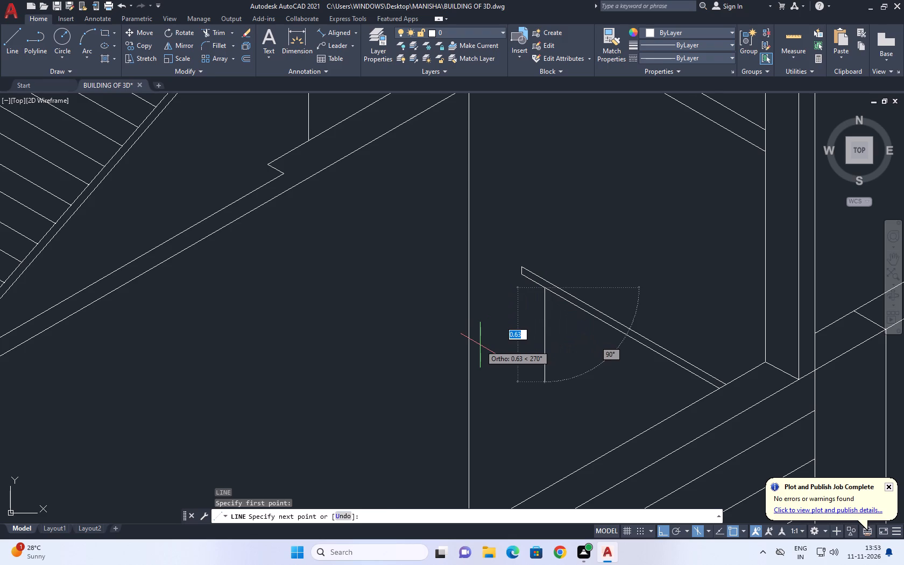
{"action": "key", "text": "F5"}
{"action": "middle_click_drag", "start_coordinate": [401, 366], "coordinate": [371, 329]}
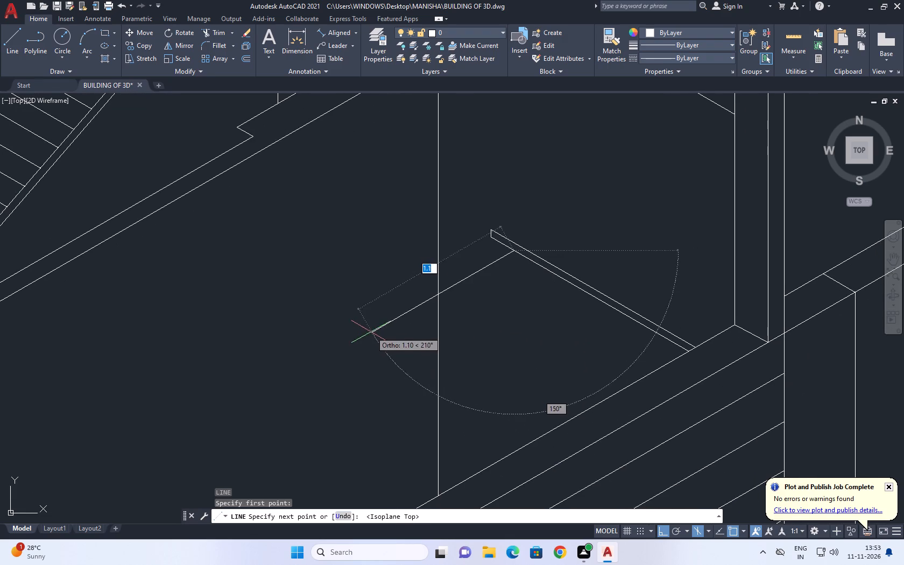
{"action": "left_click", "coordinate": [389, 328]}
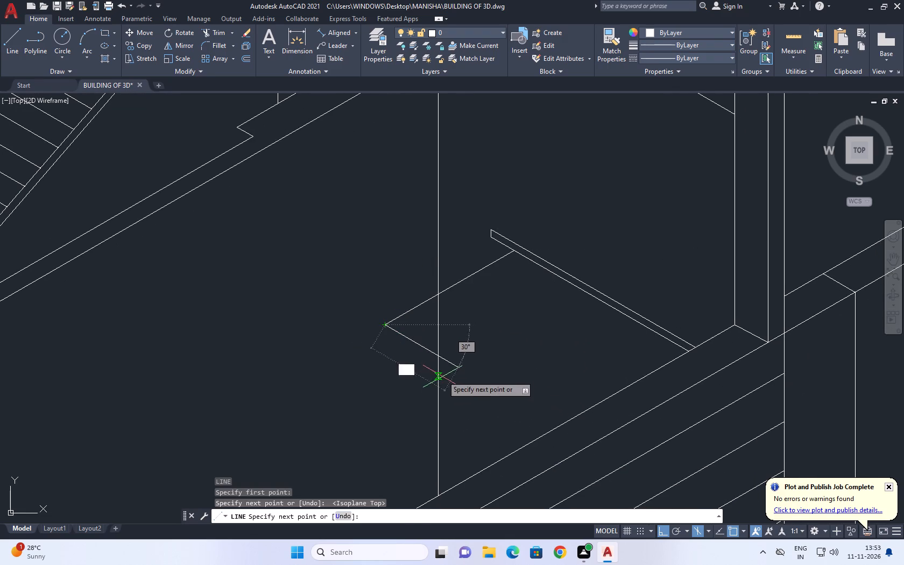
{"action": "left_click", "coordinate": [452, 375]}
{"action": "scroll", "coordinate": [567, 276], "scroll_direction": "up", "scroll_amount": 1}
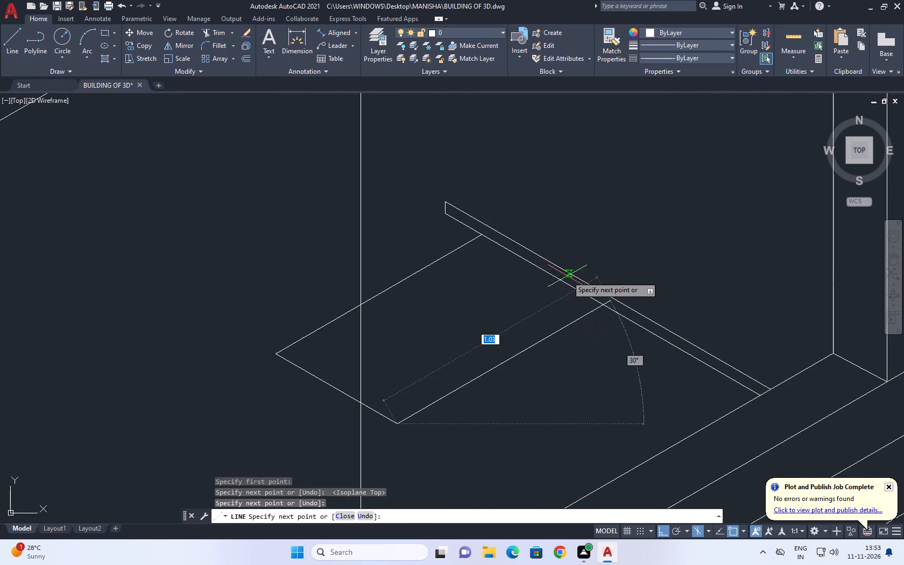
{"action": "left_click", "coordinate": [649, 262]}
{"action": "key", "text": "space"}
Trim the rectangle's last side where it runs across and beyond the thin strip.
{"action": "type", "text": "TR"}
{"action": "key", "text": "space"}
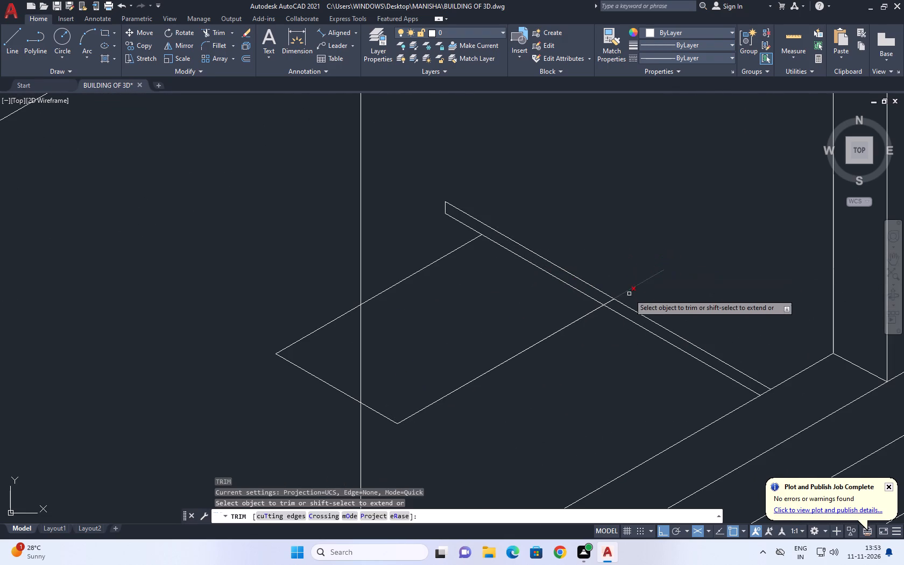
{"action": "left_click", "coordinate": [610, 302]}
{"action": "left_click", "coordinate": [645, 287]}
{"action": "left_click", "coordinate": [612, 265]}
{"action": "scroll", "coordinate": [611, 264], "scroll_direction": "down", "scroll_amount": 2}
{"action": "key", "text": "space"}
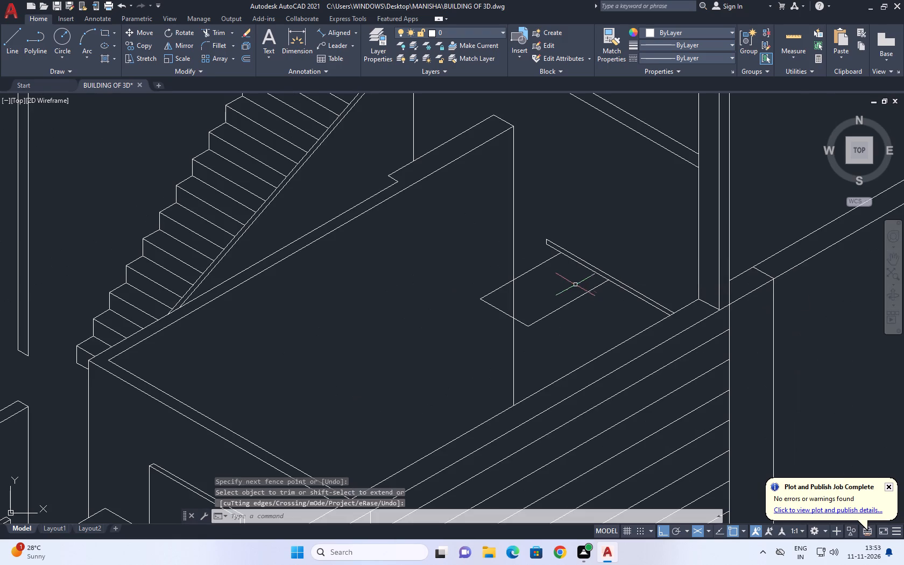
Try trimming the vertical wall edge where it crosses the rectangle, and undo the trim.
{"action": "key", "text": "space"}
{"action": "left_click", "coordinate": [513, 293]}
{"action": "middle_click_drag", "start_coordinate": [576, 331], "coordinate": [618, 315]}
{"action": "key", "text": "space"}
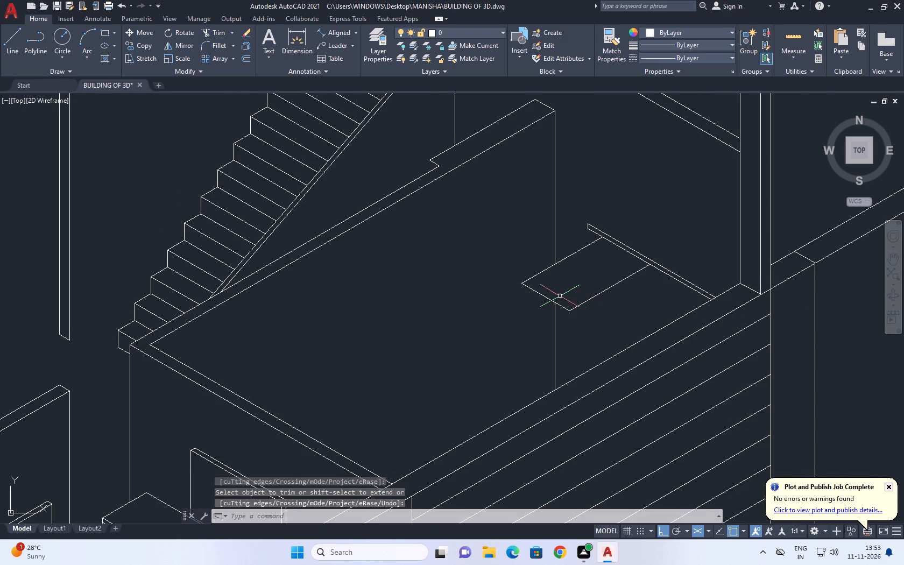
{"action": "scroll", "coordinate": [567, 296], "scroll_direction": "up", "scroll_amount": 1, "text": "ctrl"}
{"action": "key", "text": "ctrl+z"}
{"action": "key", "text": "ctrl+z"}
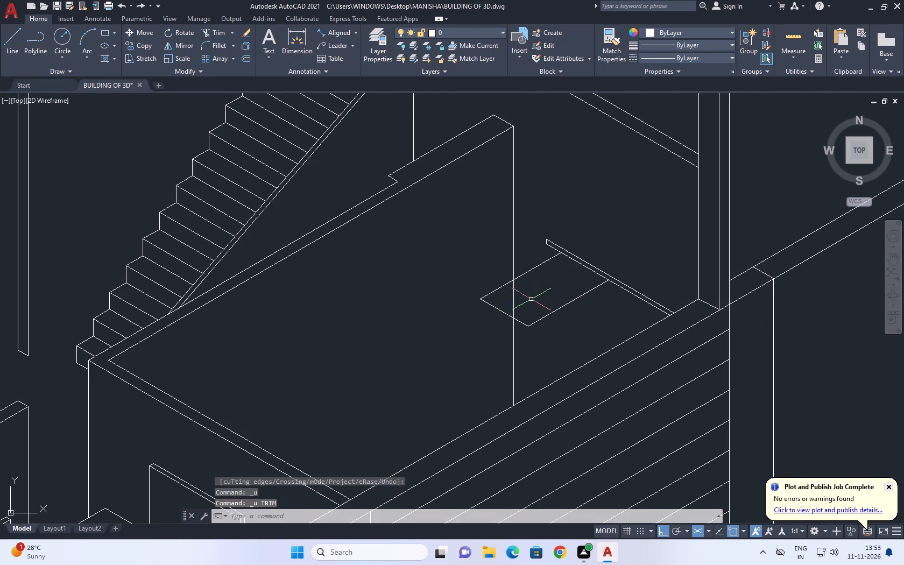
Move the rectangle's outer edge about 0.41 at 30° so its end meets the vertical wall edge.
{"action": "scroll", "coordinate": [492, 303], "scroll_direction": "up", "scroll_amount": 2}
{"action": "left_click", "coordinate": [491, 304]}
{"action": "left_click", "coordinate": [479, 322]}
{"action": "key", "text": "m"}
{"action": "key", "text": "space"}
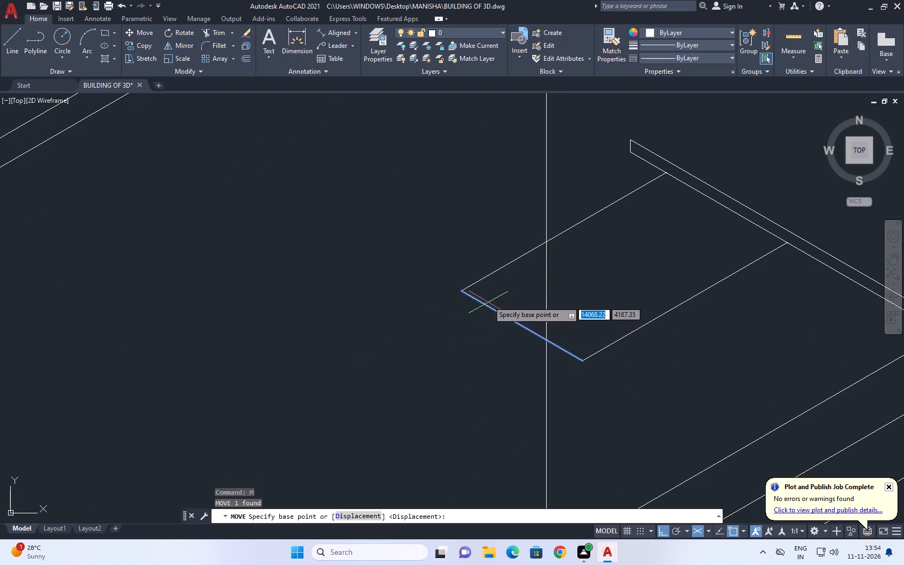
{"action": "left_click", "coordinate": [458, 293]}
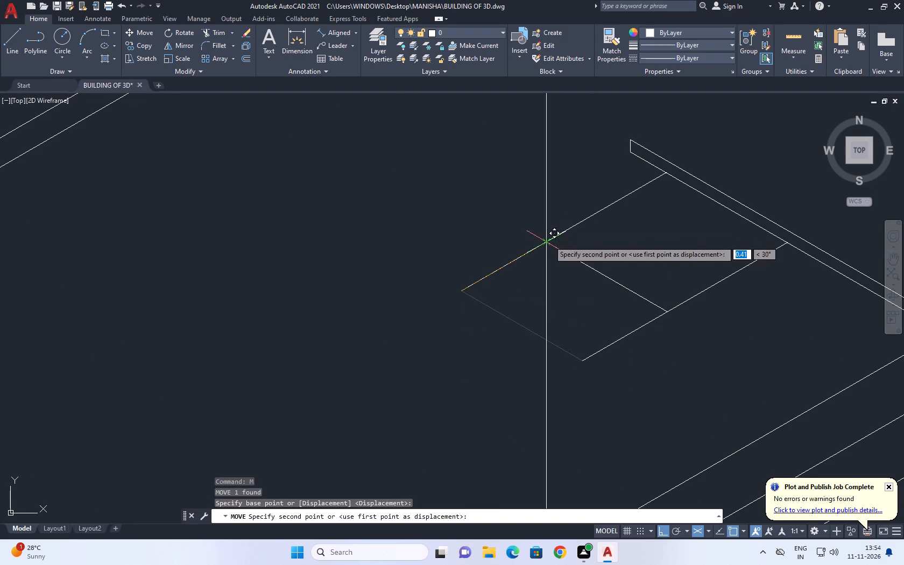
{"action": "left_click", "coordinate": [549, 242]}
Trim both side lines of the rectangle where they extend beyond the moved outer edge.
{"action": "middle_click_drag", "start_coordinate": [540, 274], "coordinate": [537, 282]}
{"action": "type", "text": "TR"}
{"action": "key", "text": "space"}
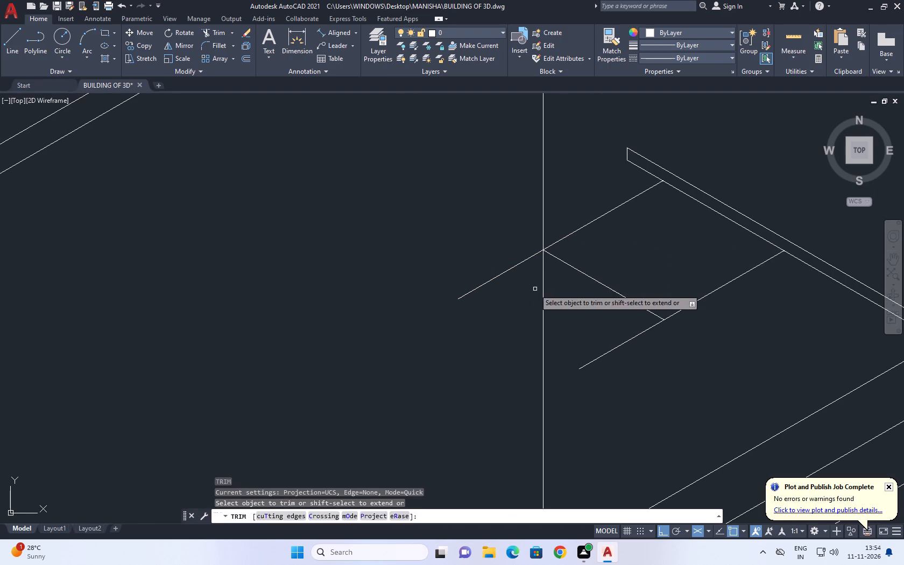
{"action": "left_click_drag", "start_coordinate": [522, 280], "coordinate": [514, 276]}
{"action": "left_click", "coordinate": [498, 248]}
{"action": "left_click", "coordinate": [617, 335]}
{"action": "left_click", "coordinate": [622, 349]}
{"action": "scroll", "coordinate": [642, 315], "scroll_direction": "down", "scroll_amount": 2}
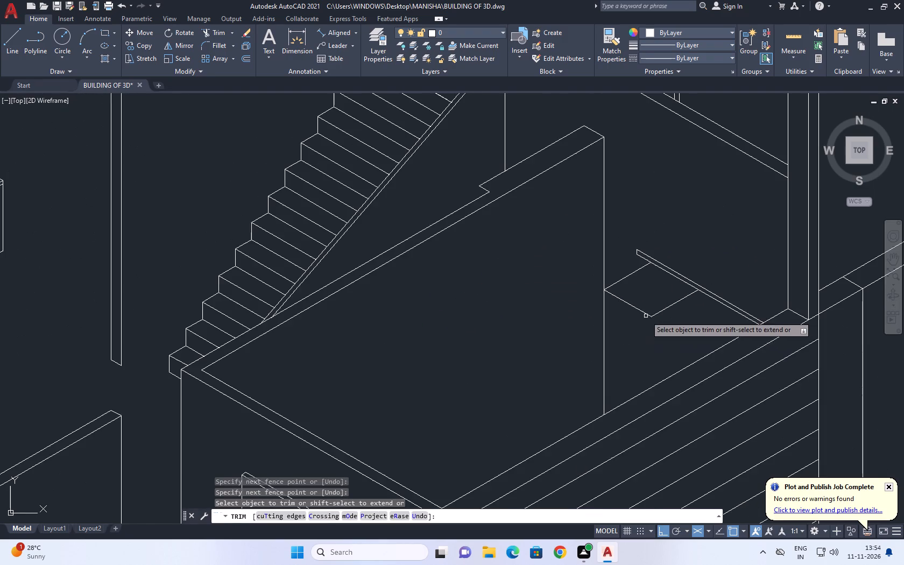
{"action": "key", "text": "space"}
Draw a vertical line down from the rectangle's front corner past the side wall's inner top edge.
{"action": "middle_click_drag", "start_coordinate": [656, 322], "coordinate": [665, 335]}
{"action": "type", "text": "L"}
{"action": "key", "text": "space"}
{"action": "scroll", "coordinate": [661, 328], "scroll_direction": "up", "scroll_amount": 1}
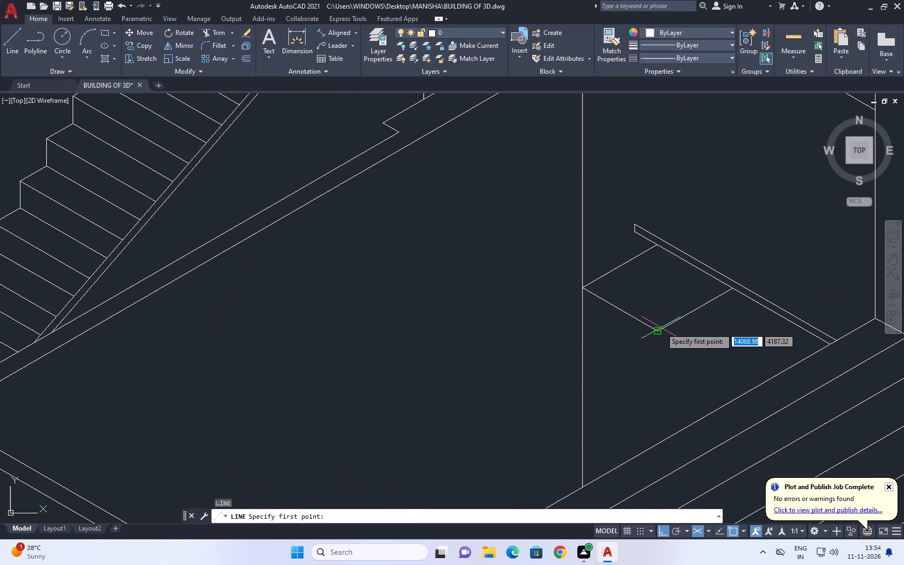
{"action": "left_click", "coordinate": [656, 333]}
{"action": "scroll", "coordinate": [656, 333], "scroll_direction": "down", "scroll_amount": 1}
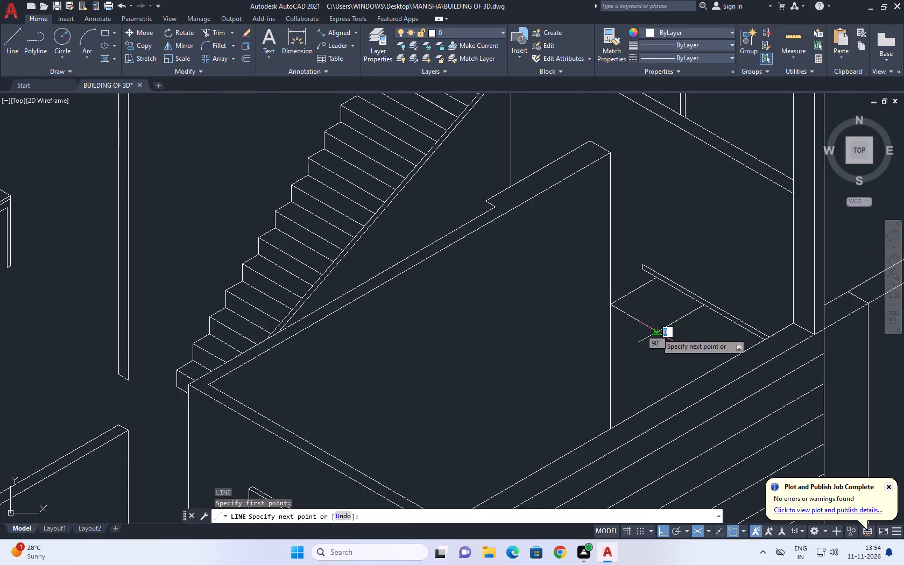
{"action": "scroll", "coordinate": [656, 333], "scroll_direction": "down", "scroll_amount": 1}
{"action": "scroll", "coordinate": [656, 357], "scroll_direction": "up", "scroll_amount": 2}
{"action": "key", "text": "F5"}
{"action": "scroll", "coordinate": [668, 379], "scroll_direction": "up", "scroll_amount": 2}
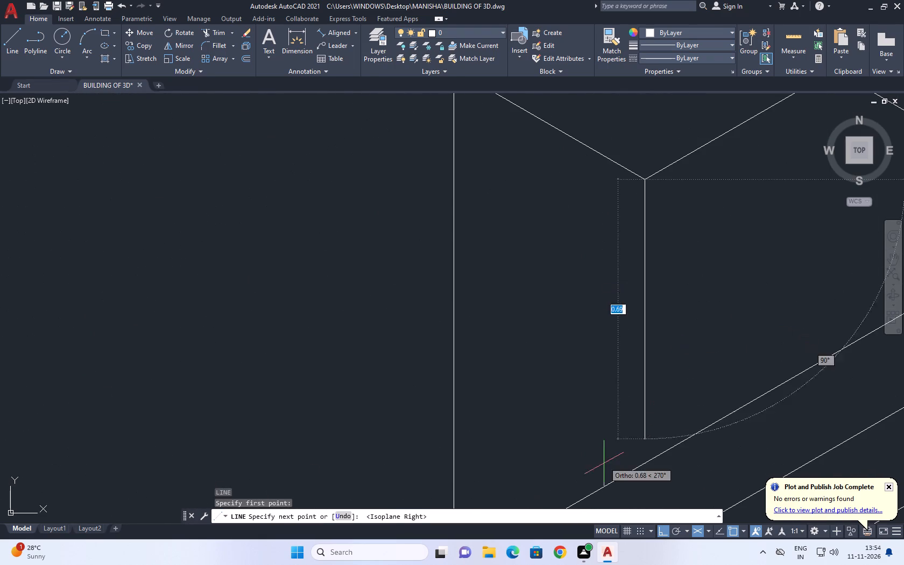
{"action": "scroll", "coordinate": [611, 472], "scroll_direction": "up", "scroll_amount": 1}
{"action": "middle_click_drag", "start_coordinate": [604, 399], "coordinate": [485, 207]}
{"action": "left_click_drag", "start_coordinate": [535, 352], "coordinate": [535, 357]}
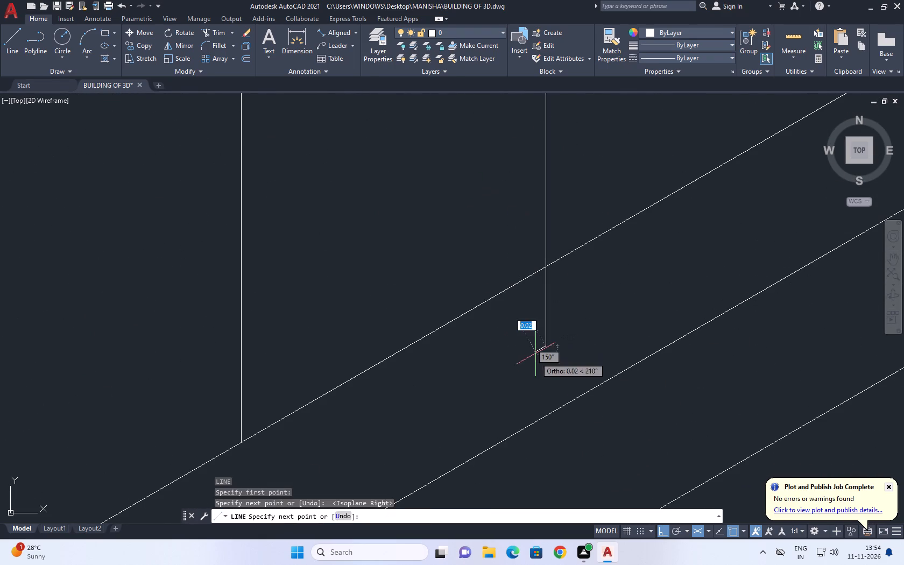
{"action": "key", "text": "space"}
Trim the vertical line's overhang below the side wall's inner top edge.
{"action": "type", "text": "TR"}
{"action": "key", "text": "space"}
{"action": "left_click", "coordinate": [563, 293]}
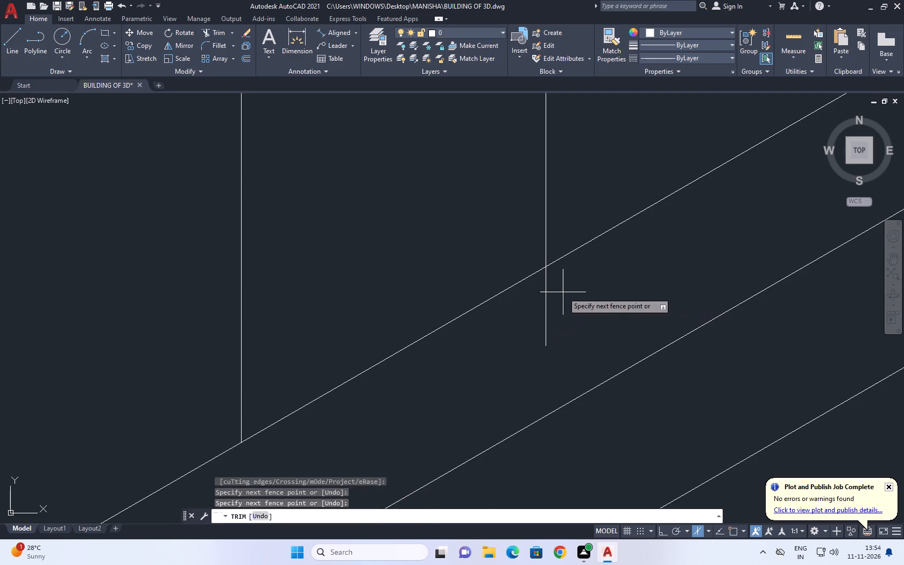
{"action": "left_click_drag", "start_coordinate": [531, 333], "coordinate": [519, 341]}
{"action": "scroll", "coordinate": [539, 323], "scroll_direction": "down", "scroll_amount": 5}
{"action": "key", "text": "space"}
Draw a second vertical line down from the rectangle's outer edge, close to the vertical wall edge, past the side wall's top edge.
{"action": "middle_click_drag", "start_coordinate": [488, 276], "coordinate": [487, 276]}
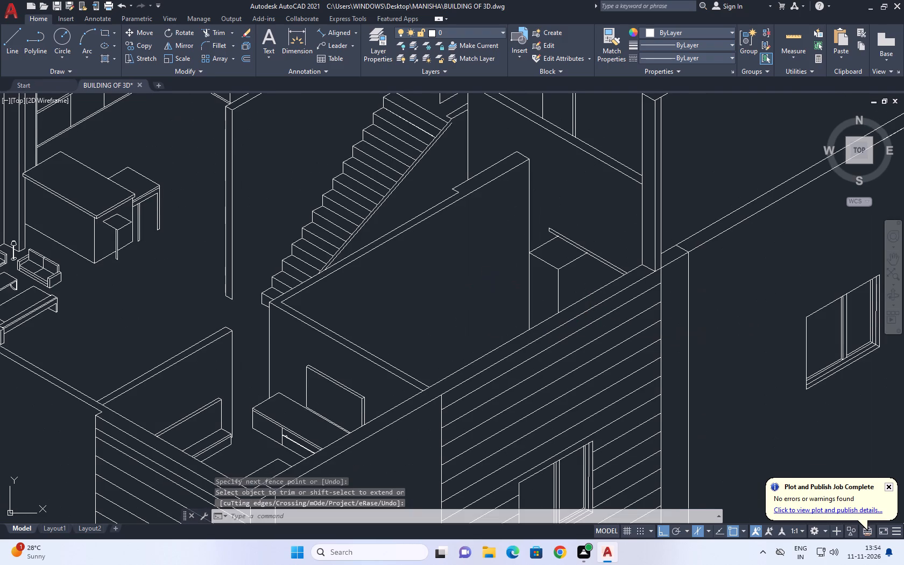
{"action": "middle_click_drag", "start_coordinate": [487, 276], "coordinate": [522, 335]}
{"action": "key", "text": "l"}
{"action": "key", "text": "space"}
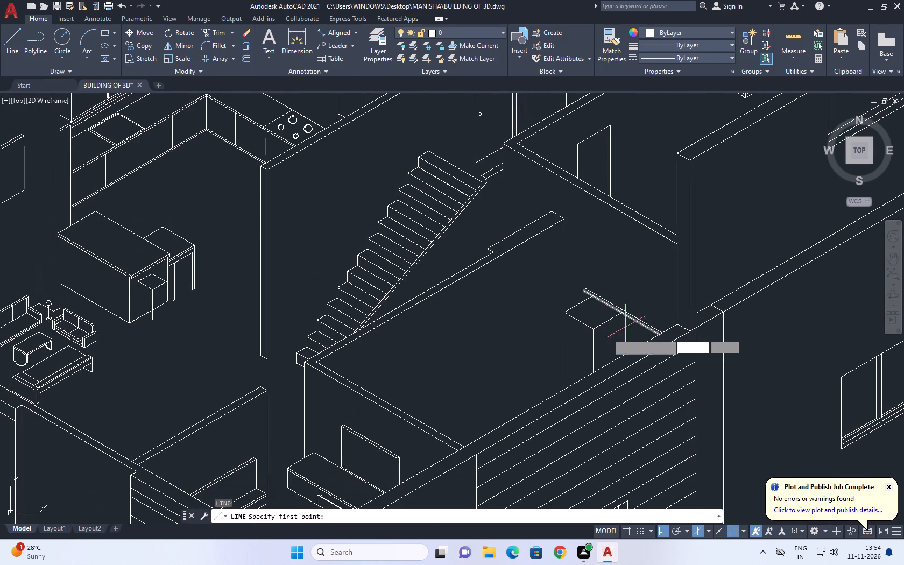
{"action": "scroll", "coordinate": [553, 324], "scroll_direction": "up", "scroll_amount": 2}
{"action": "left_click", "coordinate": [588, 305]}
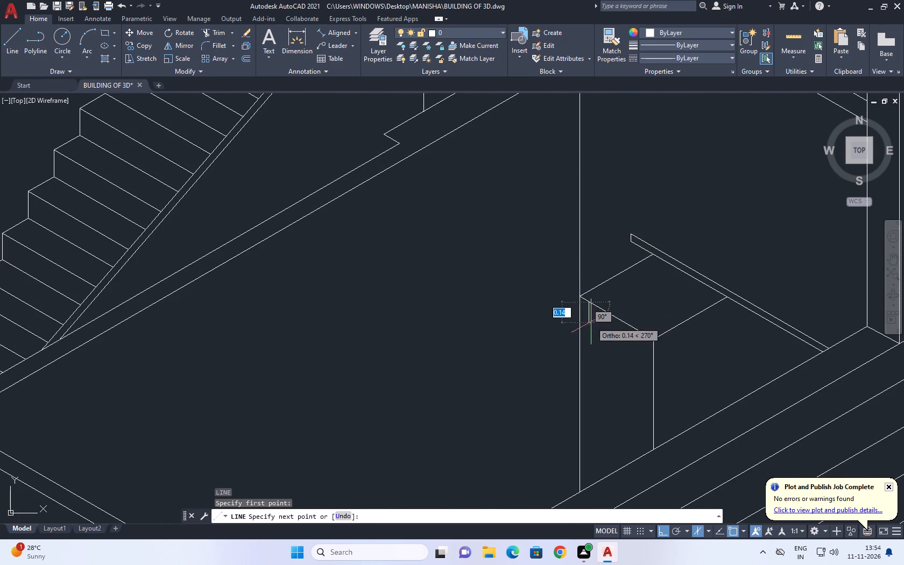
{"action": "middle_click_drag", "start_coordinate": [591, 372], "coordinate": [572, 170]}
{"action": "scroll", "coordinate": [567, 276], "scroll_direction": "up", "scroll_amount": 2}
{"action": "scroll", "coordinate": [562, 326], "scroll_direction": "up", "scroll_amount": 1}
{"action": "left_click", "coordinate": [571, 323]}
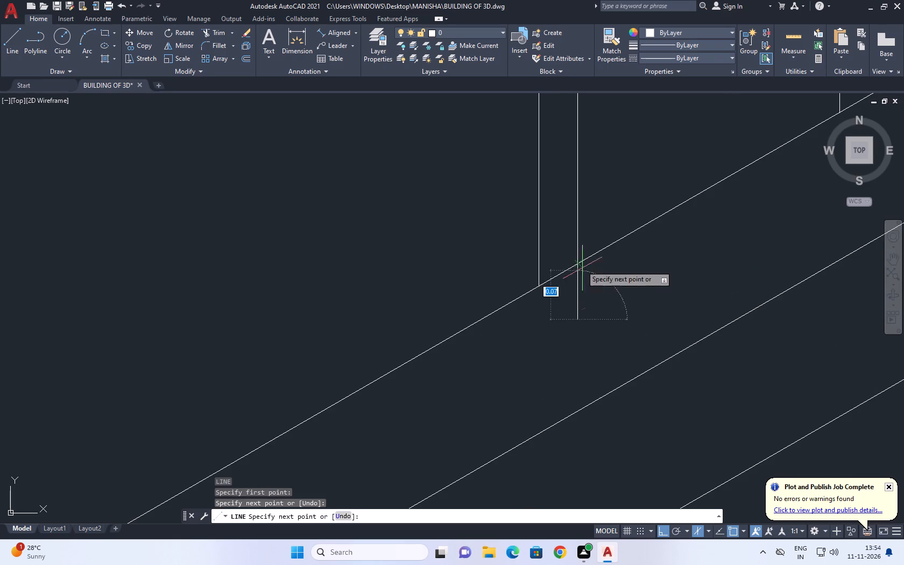
{"action": "key", "text": "space"}
Trim the second vertical line's overhang below the side wall's inner top edge.
{"action": "key", "text": "t"}
{"action": "key", "text": "r"}
{"action": "key", "text": "space"}
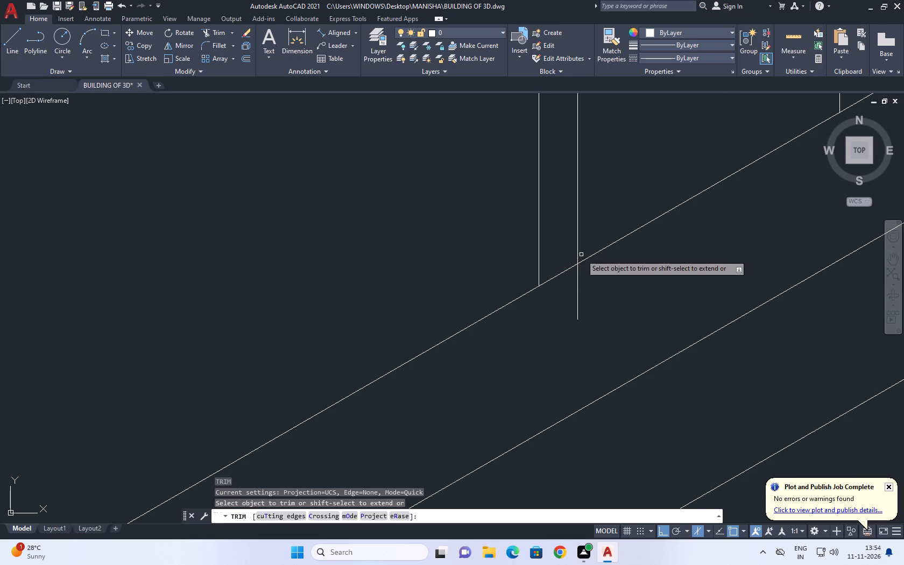
{"action": "left_click", "coordinate": [589, 282]}
{"action": "left_click_drag", "start_coordinate": [542, 310], "coordinate": [535, 311]}
{"action": "scroll", "coordinate": [714, 242], "scroll_direction": "down", "scroll_amount": 5}
{"action": "key", "text": "space"}
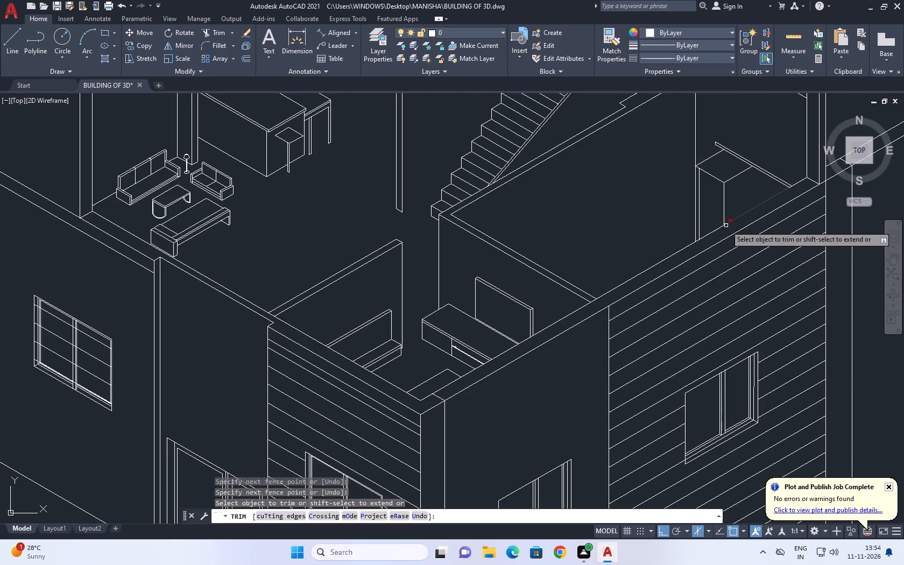
Copy the vertical line under the rectangle's front corner about 0.14 units outward at 330°, in line with the rectangle's outer edge.
{"action": "middle_click_drag", "start_coordinate": [694, 198], "coordinate": [597, 287]}
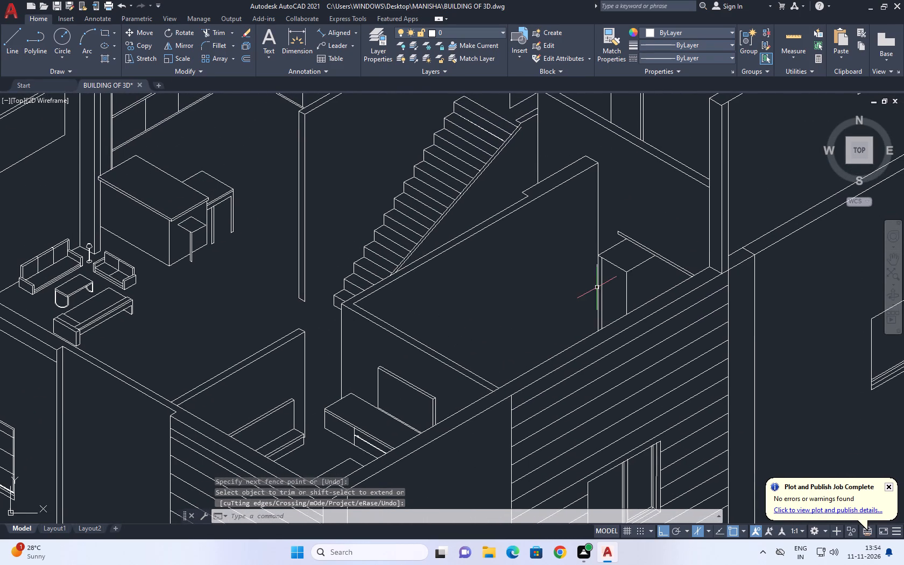
{"action": "scroll", "coordinate": [615, 274], "scroll_direction": "up", "scroll_amount": 3}
{"action": "middle_click_drag", "start_coordinate": [568, 278], "coordinate": [518, 281]}
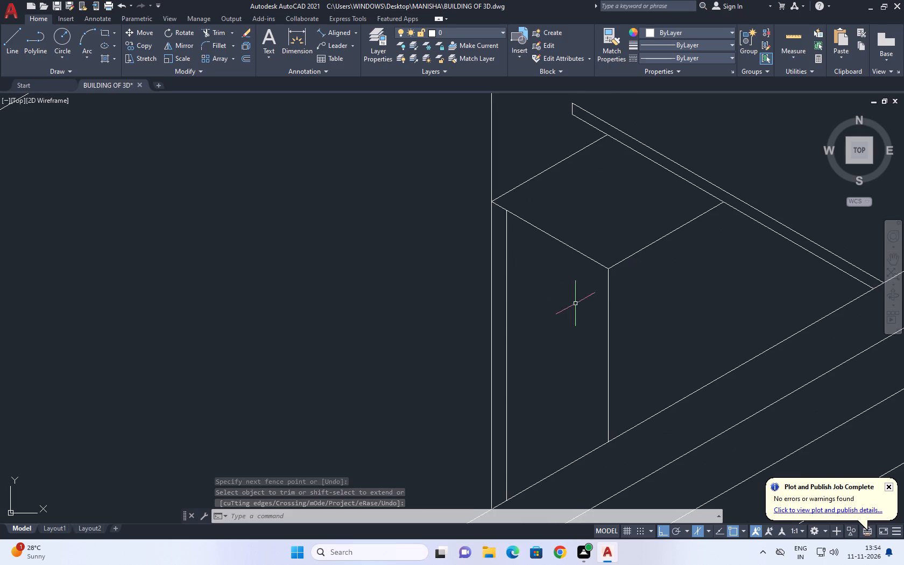
{"action": "left_click", "coordinate": [621, 319]}
{"action": "left_click_drag", "start_coordinate": [585, 317], "coordinate": [561, 312]}
{"action": "middle_click_drag", "start_coordinate": [634, 305], "coordinate": [450, 274]}
{"action": "key", "text": "c"}
{"action": "key", "text": "o"}
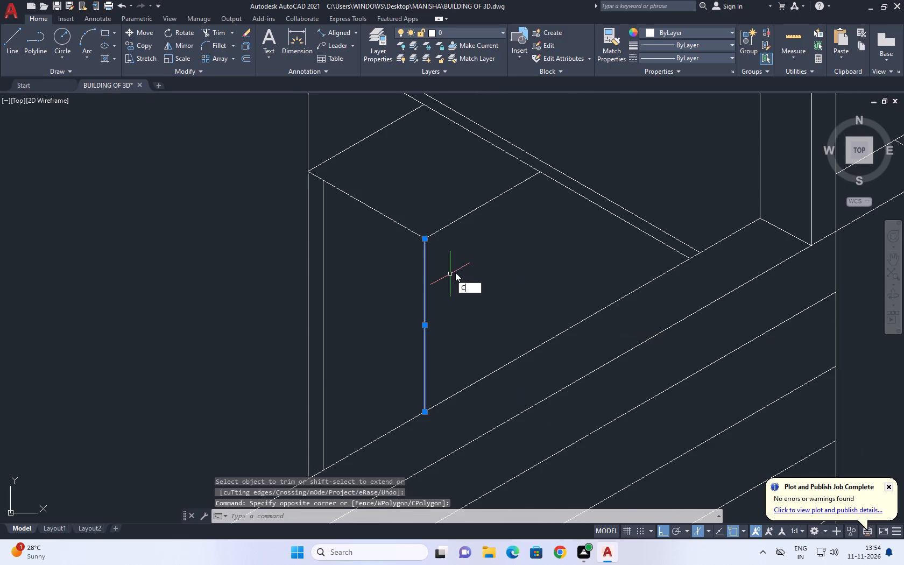
{"action": "key", "text": "space"}
{"action": "left_click", "coordinate": [427, 240]}
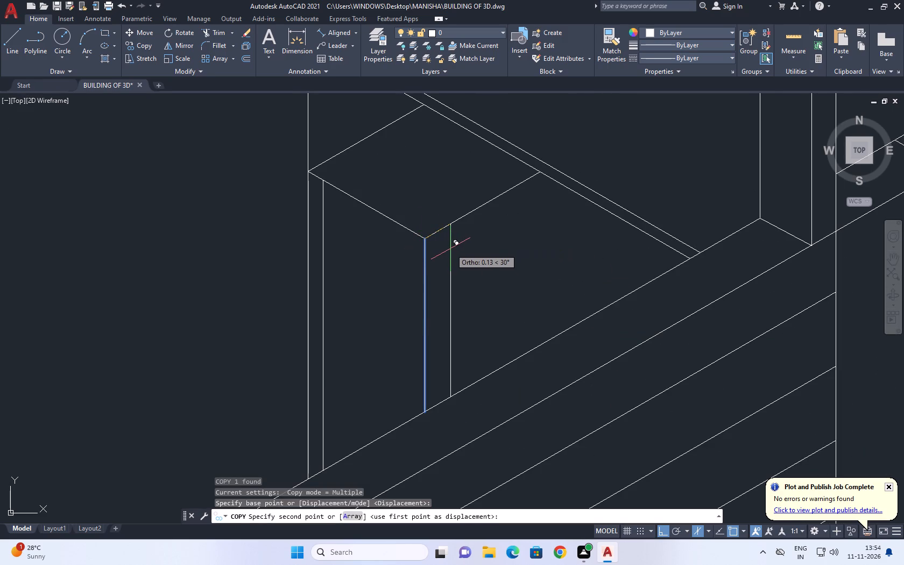
{"action": "key", "text": "F5"}
{"action": "left_click", "coordinate": [453, 255]}
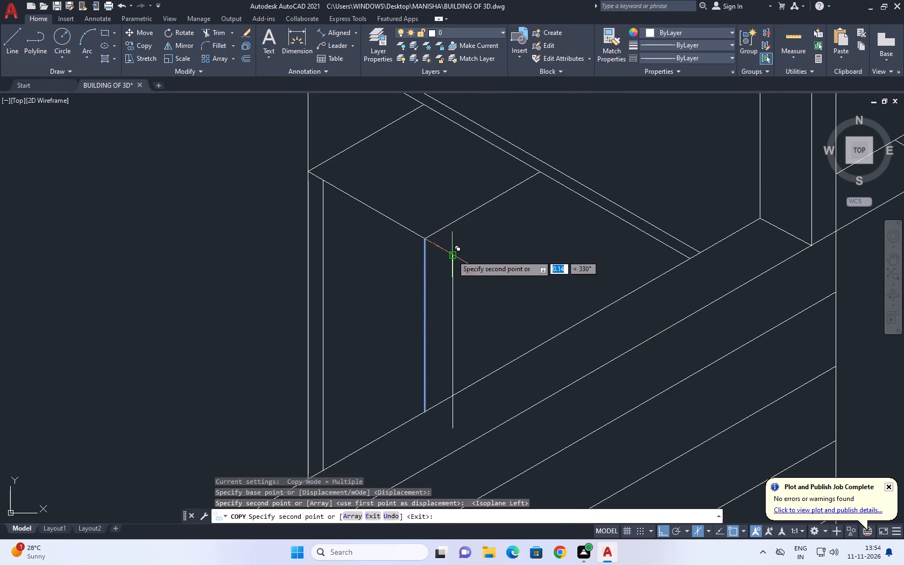
{"action": "key", "text": "space"}
Fillet the rectangle's outer edge with the copied vertical line at radius 0 to form a sharp corner.
{"action": "type", "text": "F"}
{"action": "key", "text": "space"}
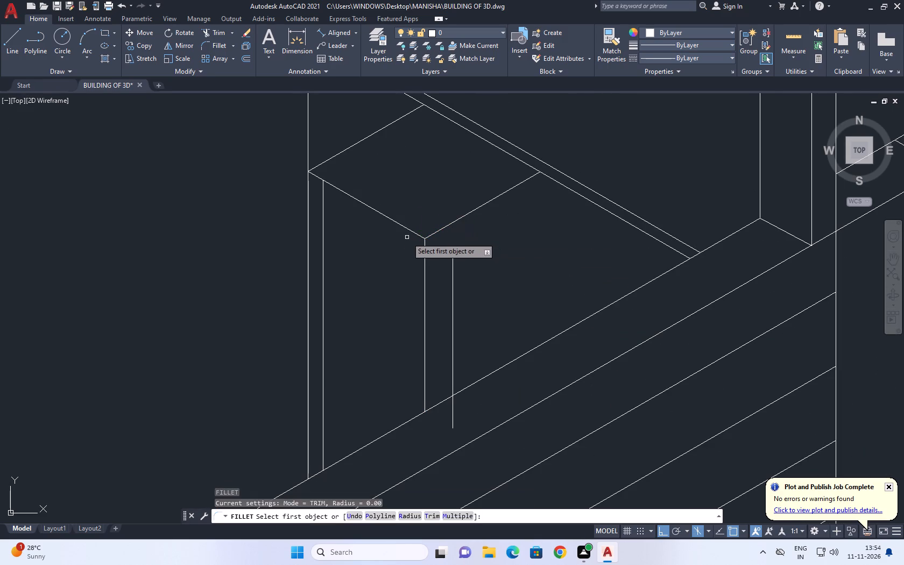
{"action": "left_click", "coordinate": [415, 232]}
{"action": "left_click", "coordinate": [453, 259]}
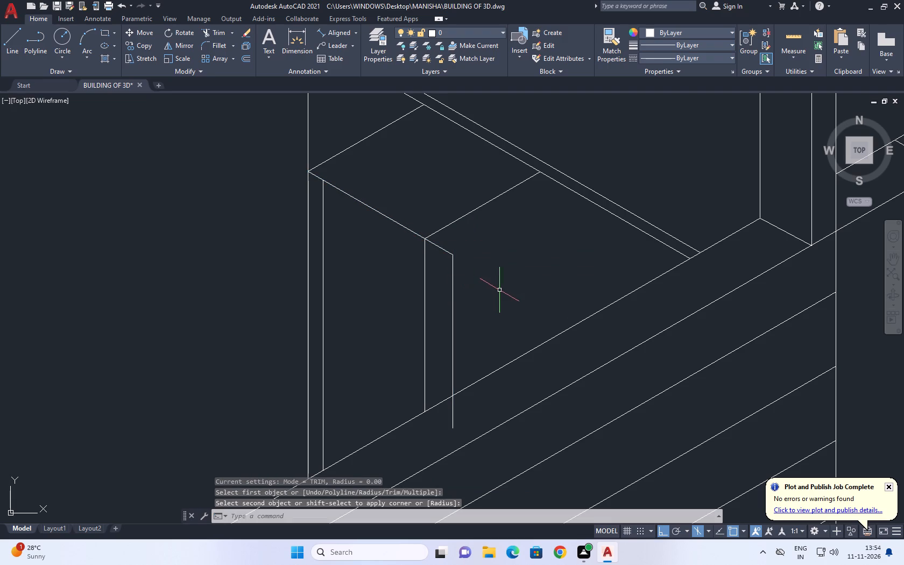
Trim the copied vertical line's overhang below the side wall's inner top edge.
{"action": "type", "text": "TR"}
{"action": "key", "text": "space"}
{"action": "left_click", "coordinate": [446, 419]}
{"action": "left_click", "coordinate": [469, 403]}
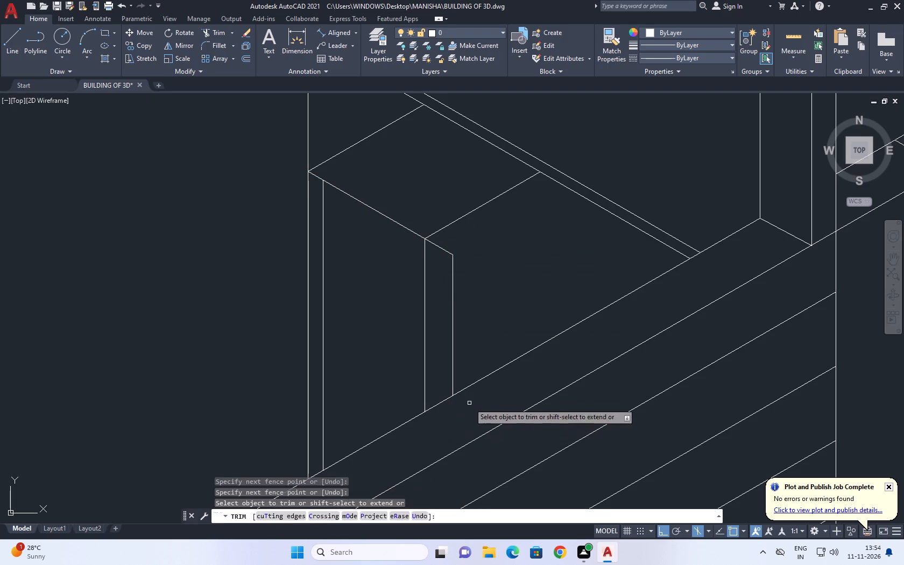
{"action": "key", "text": "space"}
Draw a three-sided isometric outline beside the copied vertical line, starting on the side wall's inner top edge and ending past it.
{"action": "scroll", "coordinate": [483, 313], "scroll_direction": "down", "scroll_amount": 2}
{"action": "middle_click_drag", "start_coordinate": [477, 310], "coordinate": [514, 322]}
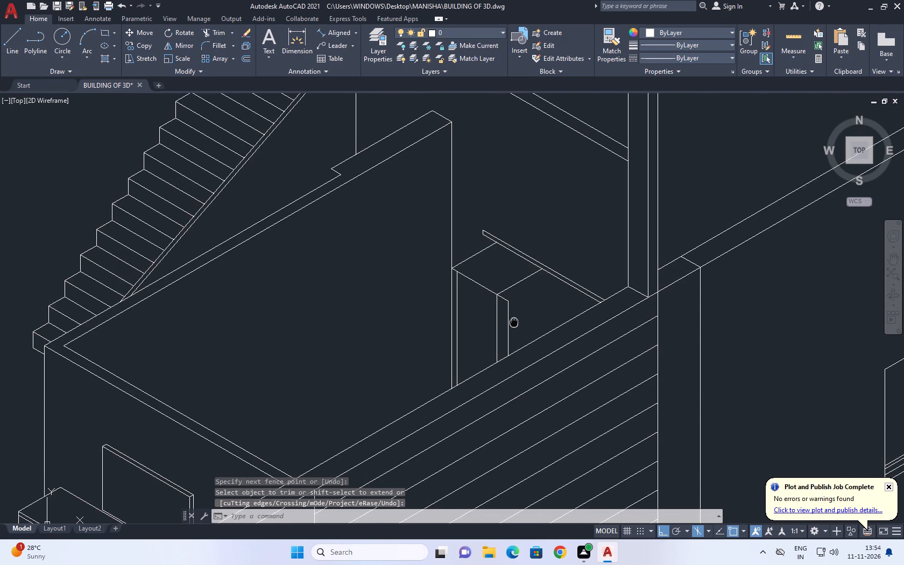
{"action": "middle_click_drag", "start_coordinate": [514, 322], "coordinate": [508, 324]}
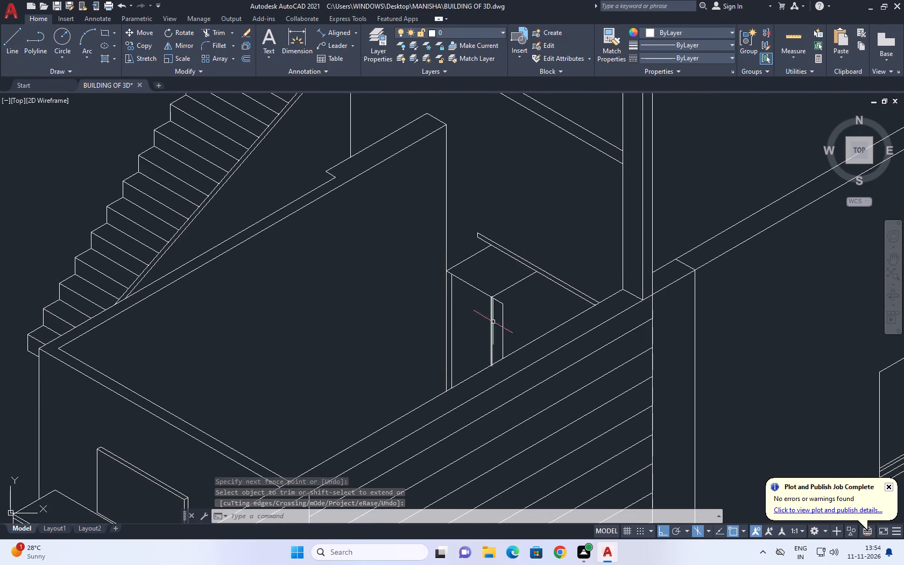
{"action": "middle_click_drag", "start_coordinate": [541, 315], "coordinate": [556, 335]}
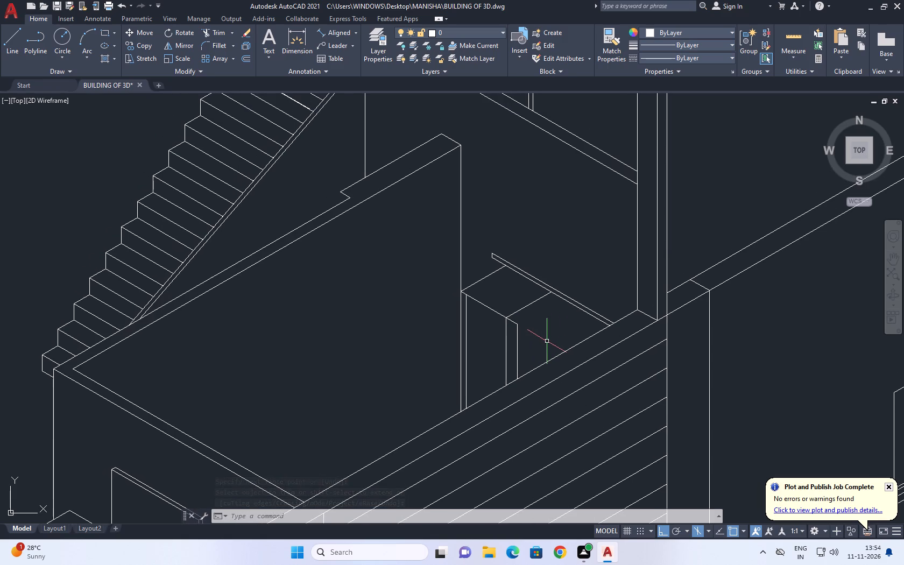
{"action": "middle_click_drag", "start_coordinate": [525, 356], "coordinate": [526, 344]}
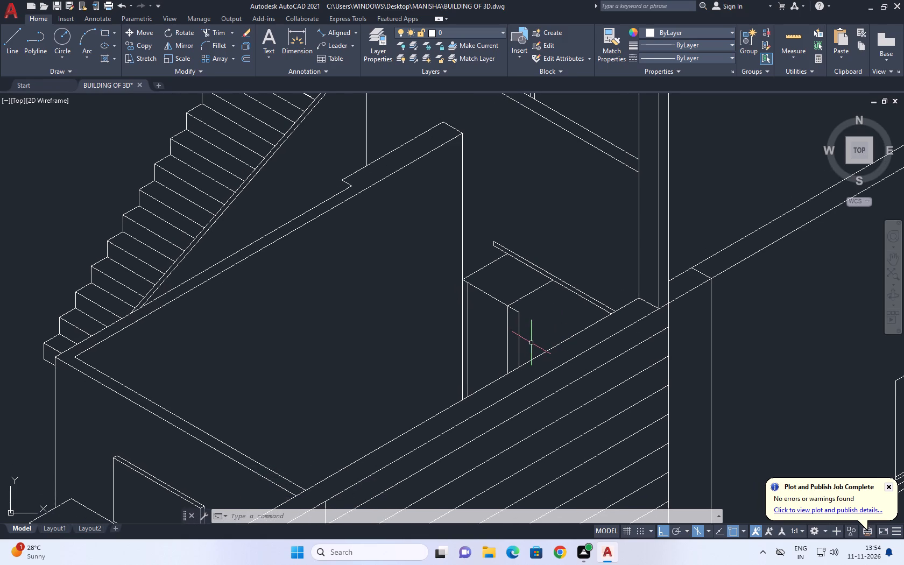
{"action": "type", "text": "L"}
{"action": "key", "text": "space"}
{"action": "scroll", "coordinate": [532, 370], "scroll_direction": "up", "scroll_amount": 2}
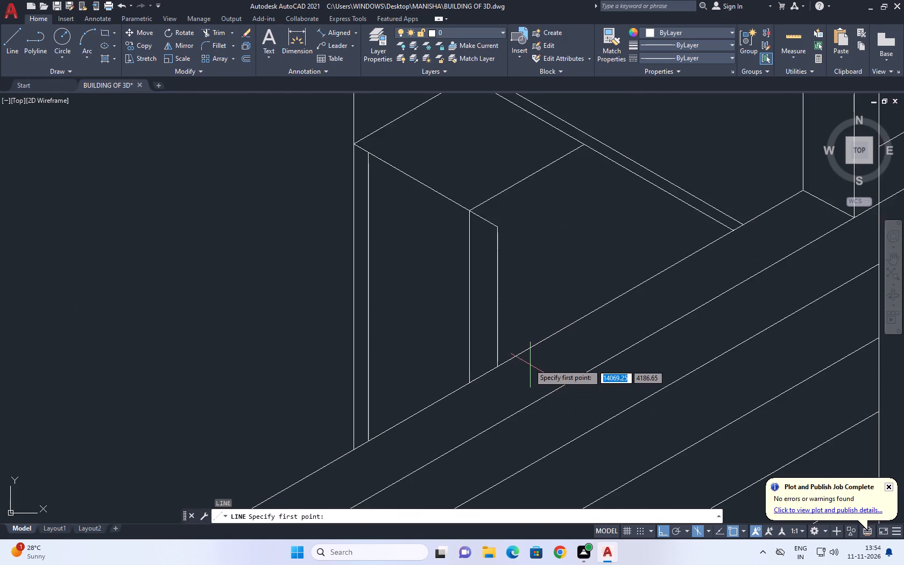
{"action": "scroll", "coordinate": [529, 359], "scroll_direction": "up", "scroll_amount": 1}
{"action": "left_click", "coordinate": [544, 338]}
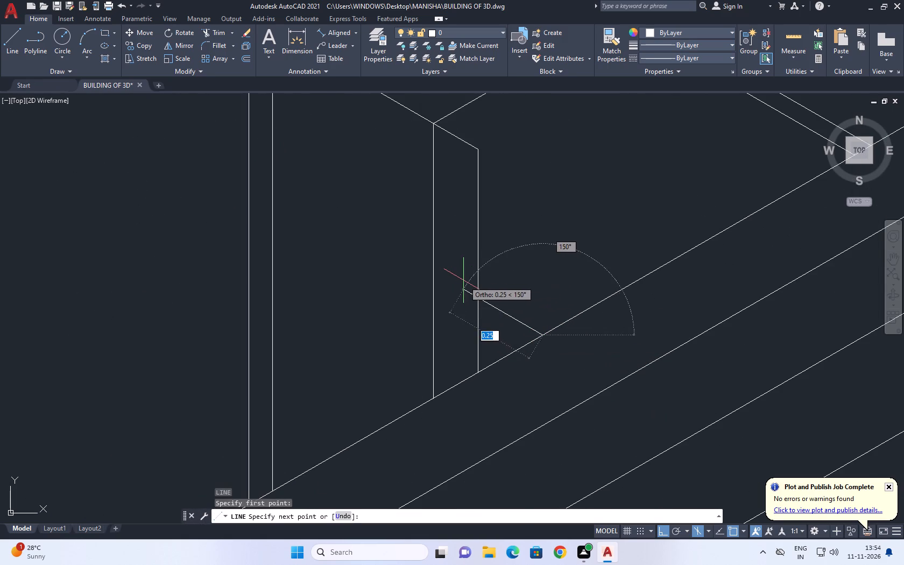
{"action": "scroll", "coordinate": [463, 280], "scroll_direction": "up", "scroll_amount": 1}
{"action": "left_click", "coordinate": [456, 284]}
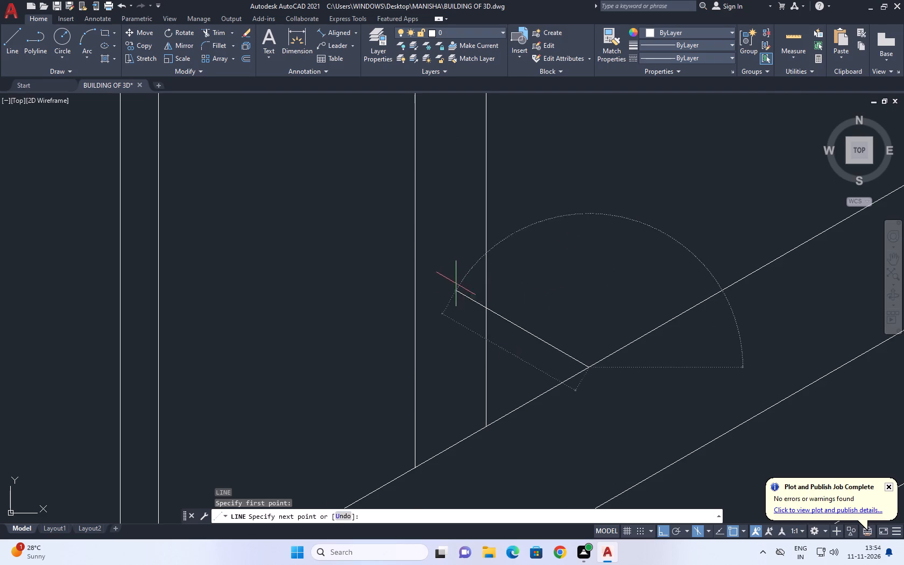
{"action": "middle_click_drag", "start_coordinate": [551, 203], "coordinate": [515, 276]}
{"action": "key", "text": "F5"}
{"action": "scroll", "coordinate": [515, 278], "scroll_direction": "down", "scroll_amount": 1}
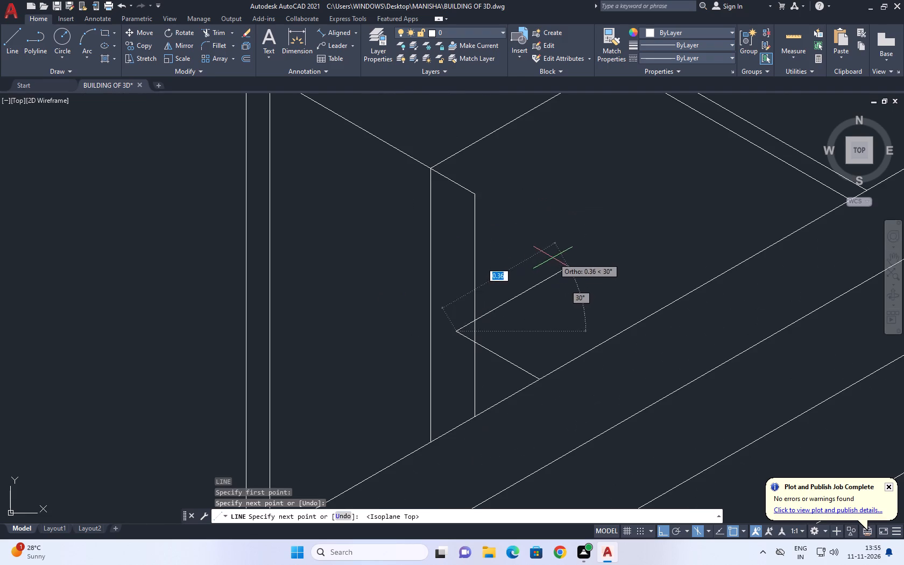
{"action": "left_click", "coordinate": [576, 249]}
{"action": "left_click", "coordinate": [687, 321]}
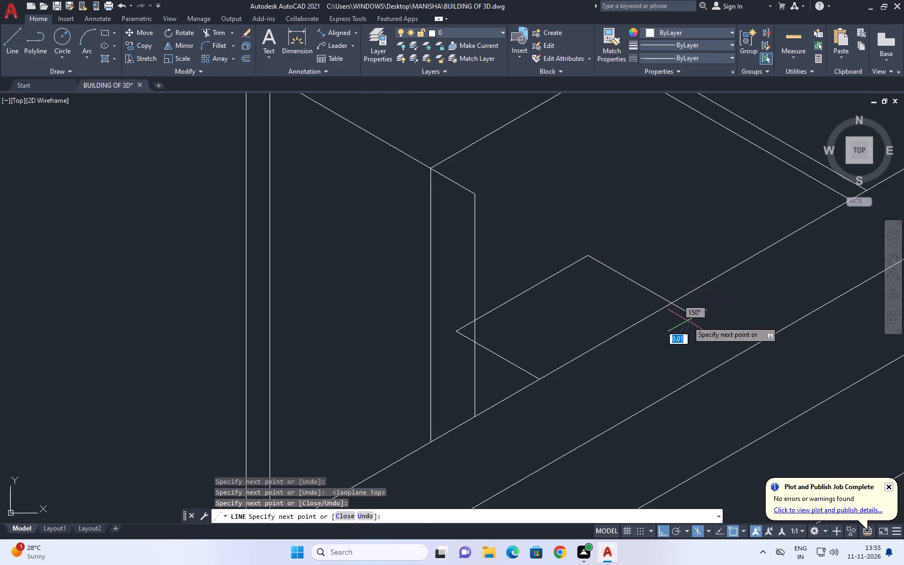
{"action": "key", "text": "space"}
Trim the new outline's last line where it crosses the side wall's inner top edge.
{"action": "key", "text": "t"}
{"action": "key", "text": "r"}
{"action": "key", "text": "space"}
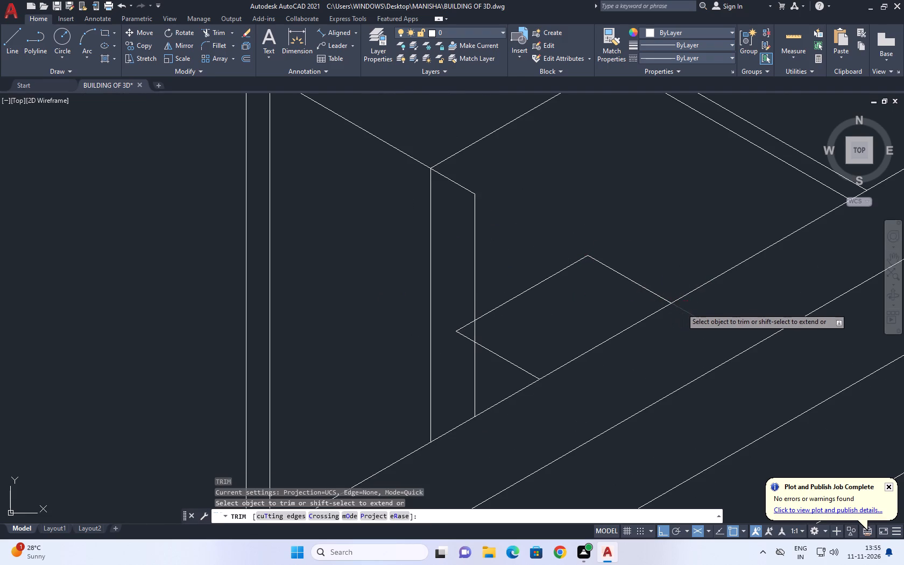
{"action": "left_click", "coordinate": [681, 308]}
{"action": "key", "text": "space"}
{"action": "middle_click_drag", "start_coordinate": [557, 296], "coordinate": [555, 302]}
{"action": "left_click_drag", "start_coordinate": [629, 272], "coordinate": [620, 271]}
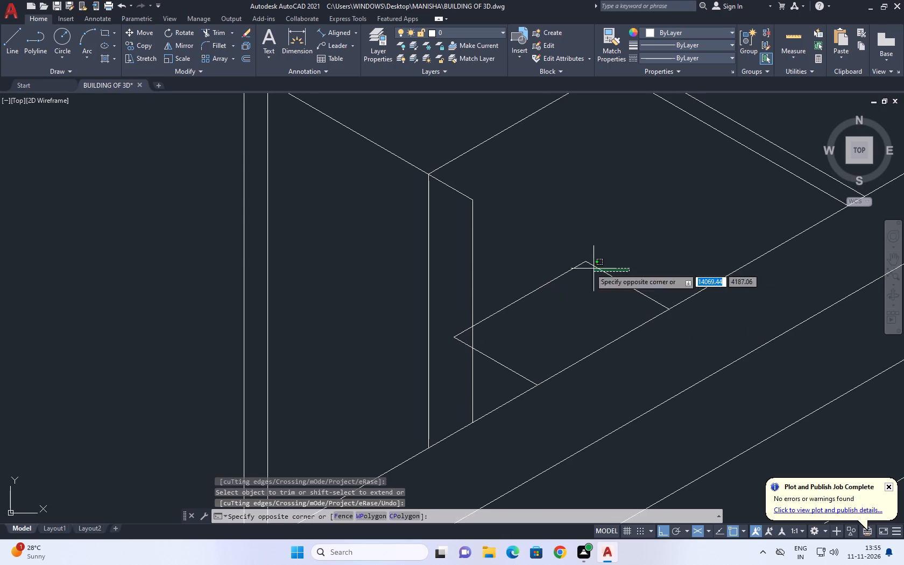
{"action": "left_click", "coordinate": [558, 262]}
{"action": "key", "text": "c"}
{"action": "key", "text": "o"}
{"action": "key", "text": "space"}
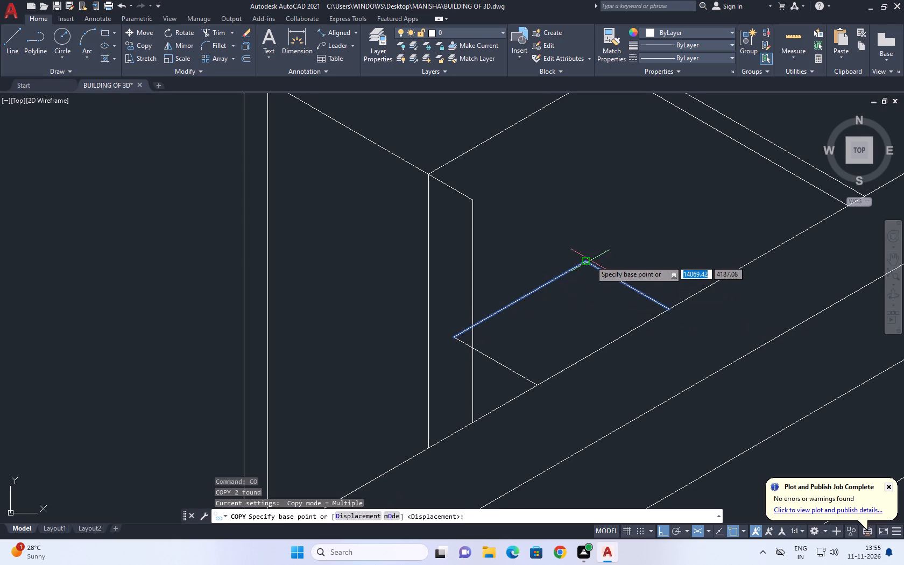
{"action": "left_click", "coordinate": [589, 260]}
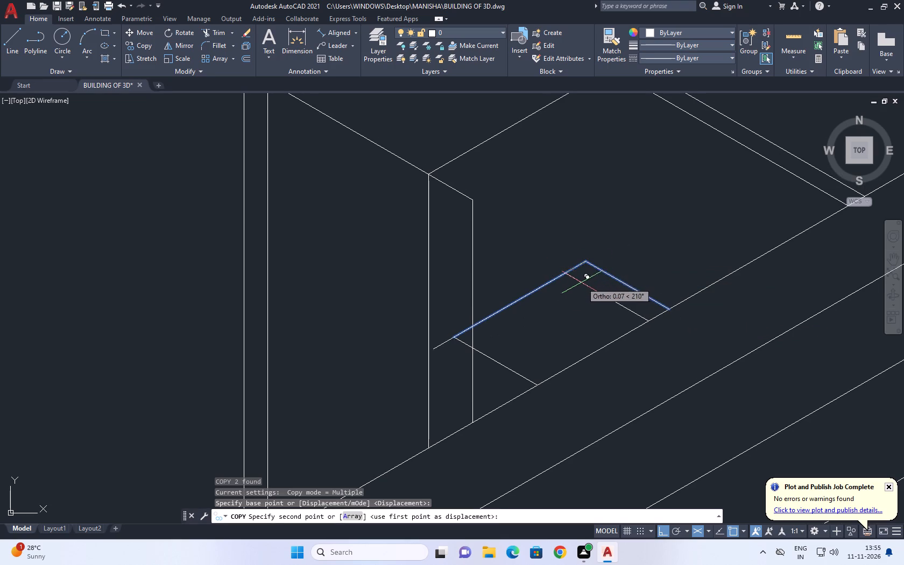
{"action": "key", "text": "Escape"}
Copy the new outline's long edge a small distance inward, toward the side wall.
{"action": "left_click", "coordinate": [571, 268]}
{"action": "type", "text": "CO"}
{"action": "left_click", "coordinate": [560, 281]}
{"action": "key", "text": "space"}
{"action": "left_click", "coordinate": [563, 288]}
{"action": "key", "text": "space"}
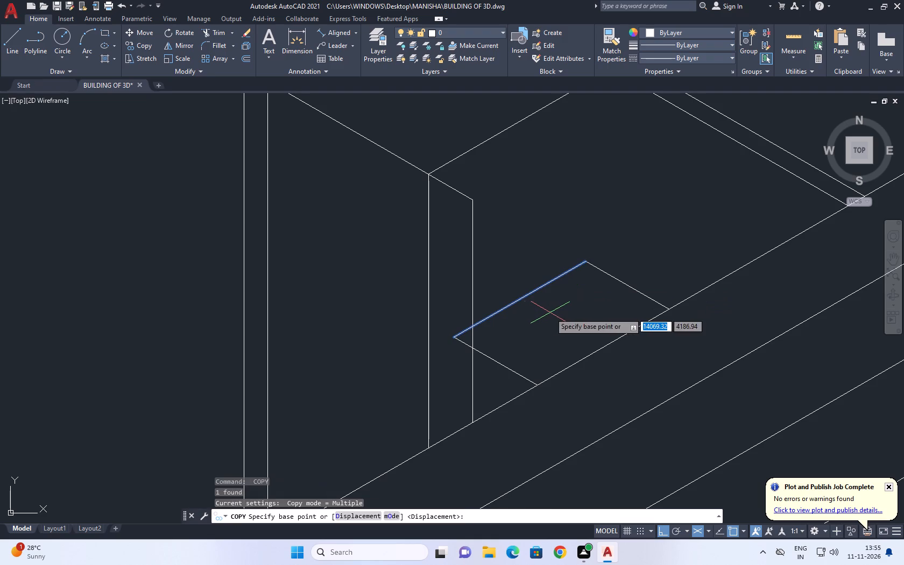
{"action": "left_click", "coordinate": [536, 309]}
{"action": "left_click", "coordinate": [547, 316]}
{"action": "key", "text": "space"}
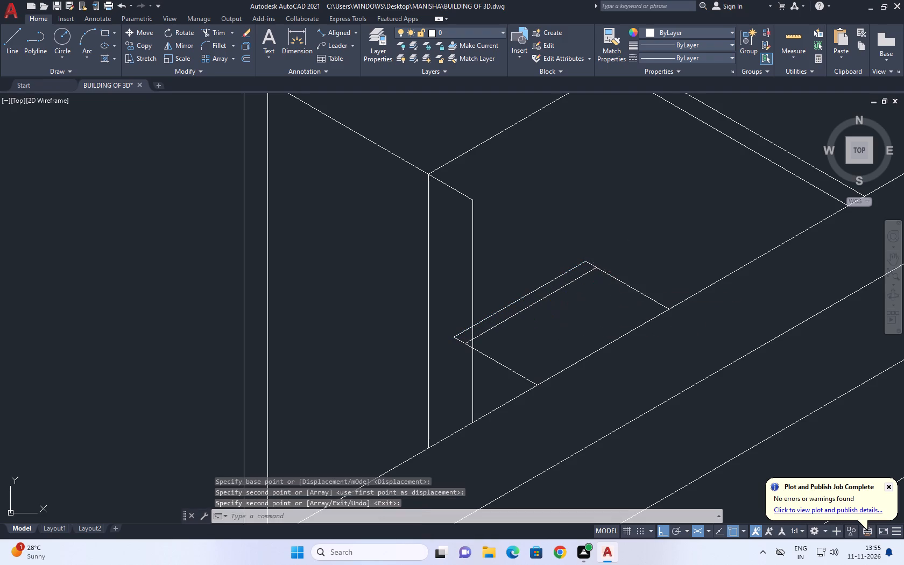
Copy the outline's far short edge a small distance inward, parallel to the original.
{"action": "left_click", "coordinate": [613, 273]}
{"action": "left_click_drag", "start_coordinate": [598, 287], "coordinate": [589, 288]}
{"action": "type", "text": "CO"}
{"action": "key", "text": "space"}
{"action": "left_click", "coordinate": [588, 288]}
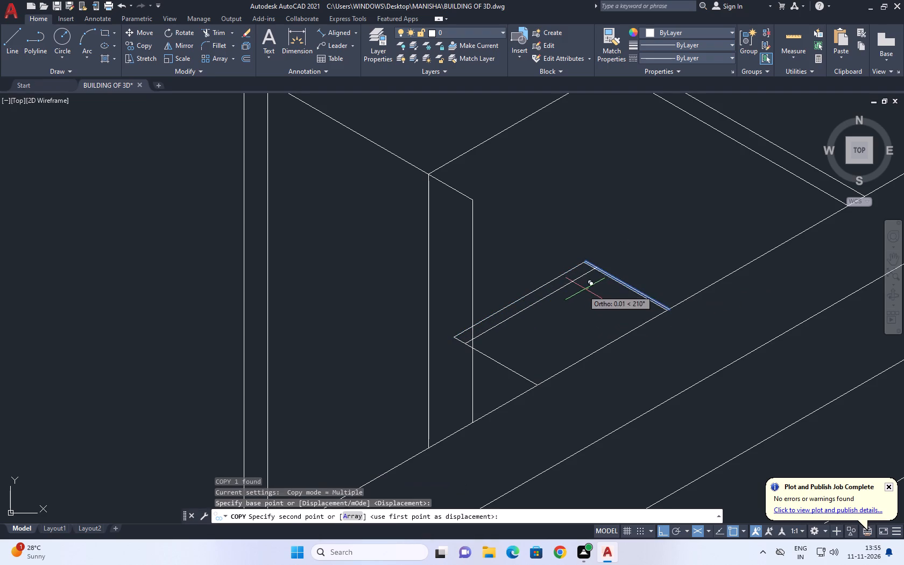
{"action": "left_click", "coordinate": [578, 297]}
{"action": "key", "text": "space"}
Trim the overlapping ends of the two inner copies so they meet at a clean inner corner.
{"action": "type", "text": "TR"}
{"action": "key", "text": "space"}
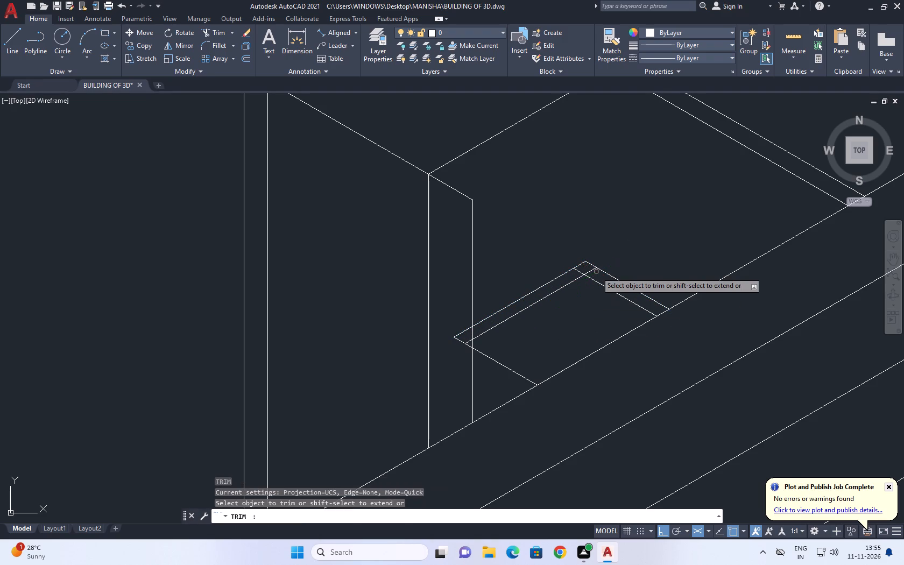
{"action": "scroll", "coordinate": [596, 272], "scroll_direction": "up", "scroll_amount": 3}
{"action": "left_click", "coordinate": [577, 271]}
{"action": "left_click", "coordinate": [494, 270]}
{"action": "scroll", "coordinate": [555, 250], "scroll_direction": "down", "scroll_amount": 4}
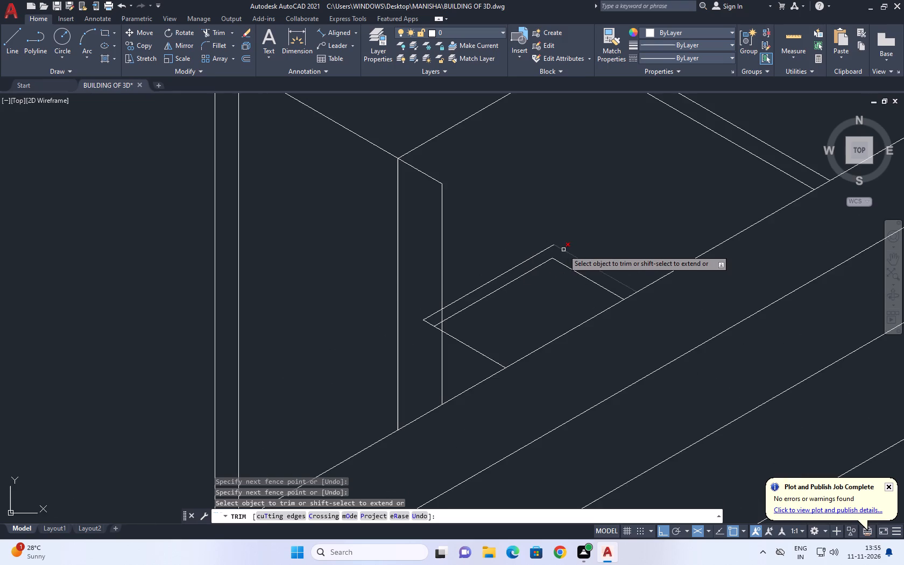
{"action": "key", "text": "space"}
Draw a vertical line down from the outline's outer near corner past the side wall's inner top edge.
{"action": "middle_click_drag", "start_coordinate": [450, 332], "coordinate": [499, 321]}
{"action": "key", "text": "l"}
{"action": "key", "text": "space"}
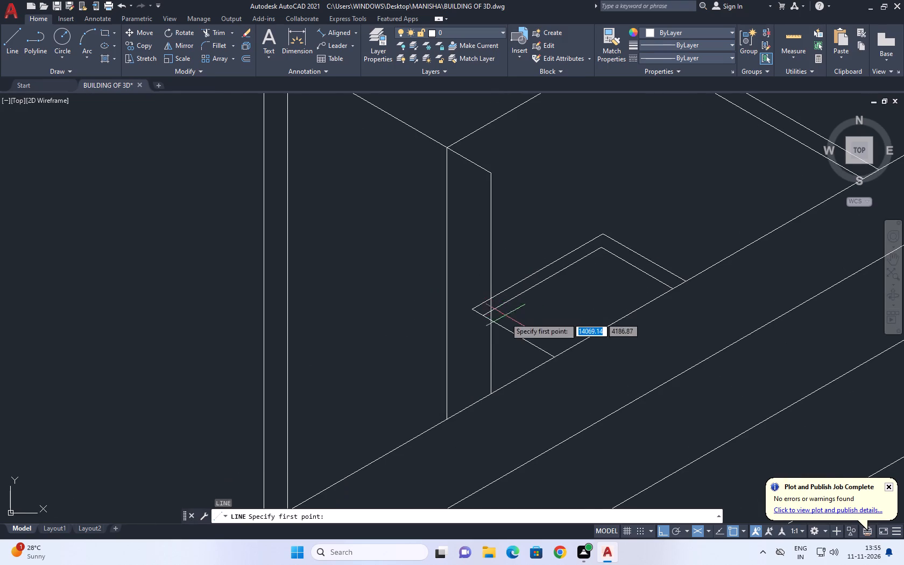
{"action": "middle_click_drag", "start_coordinate": [456, 338], "coordinate": [476, 316]}
{"action": "left_click", "coordinate": [490, 287]}
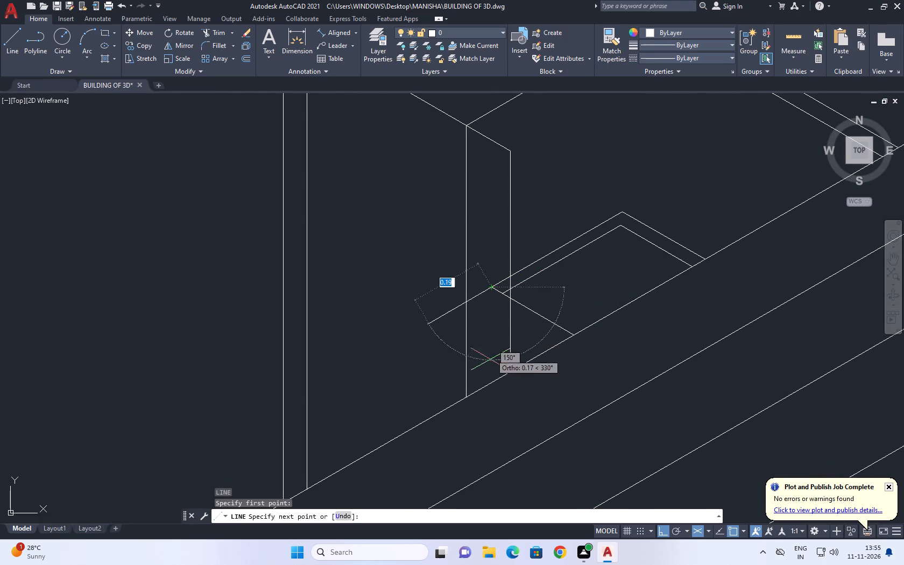
{"action": "key", "text": "F5"}
{"action": "left_click", "coordinate": [492, 414]}
{"action": "key", "text": "space"}
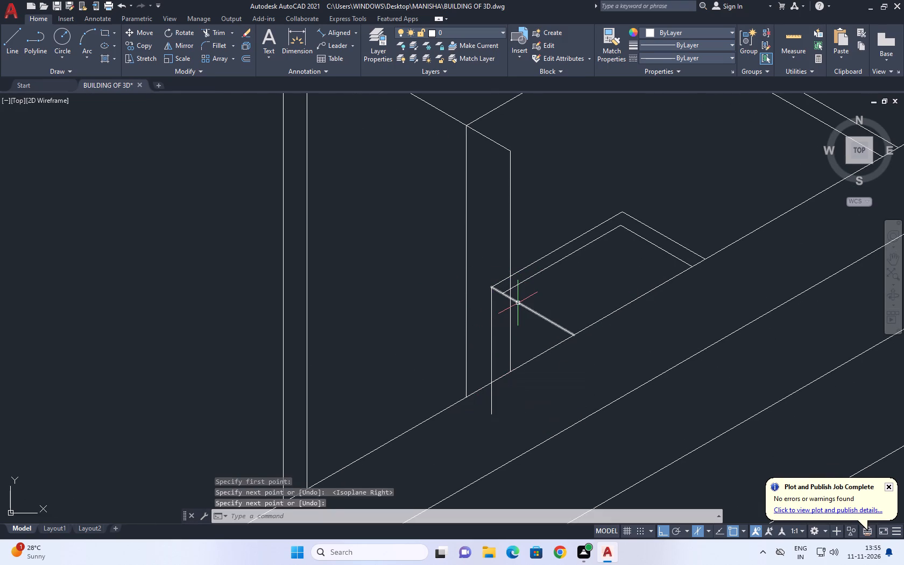
Draw a second vertical line down from the near end of the inner long edge past the side wall's inner top edge.
{"action": "type", "text": "L"}
{"action": "key", "text": "space"}
{"action": "scroll", "coordinate": [513, 300], "scroll_direction": "up", "scroll_amount": 2}
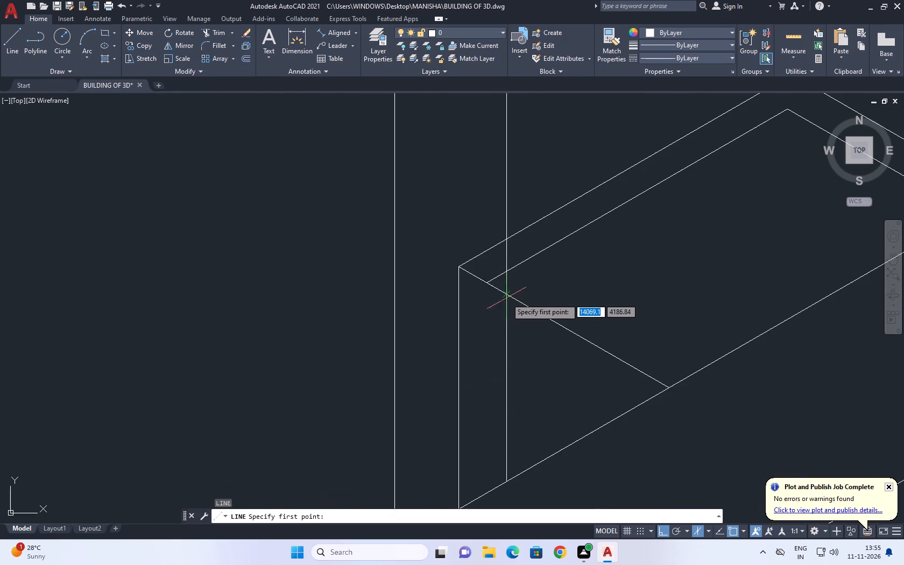
{"action": "left_click", "coordinate": [486, 285]}
{"action": "scroll", "coordinate": [526, 220], "scroll_direction": "down", "scroll_amount": 1}
{"action": "middle_click_drag", "start_coordinate": [496, 389], "coordinate": [492, 313]}
{"action": "left_click", "coordinate": [497, 355]}
{"action": "key", "text": "space"}
Trim both new vertical lines where they overhang the side wall's inner top edge.
{"action": "key", "text": "t"}
{"action": "key", "text": "r"}
{"action": "key", "text": "space"}
{"action": "left_click", "coordinate": [504, 337]}
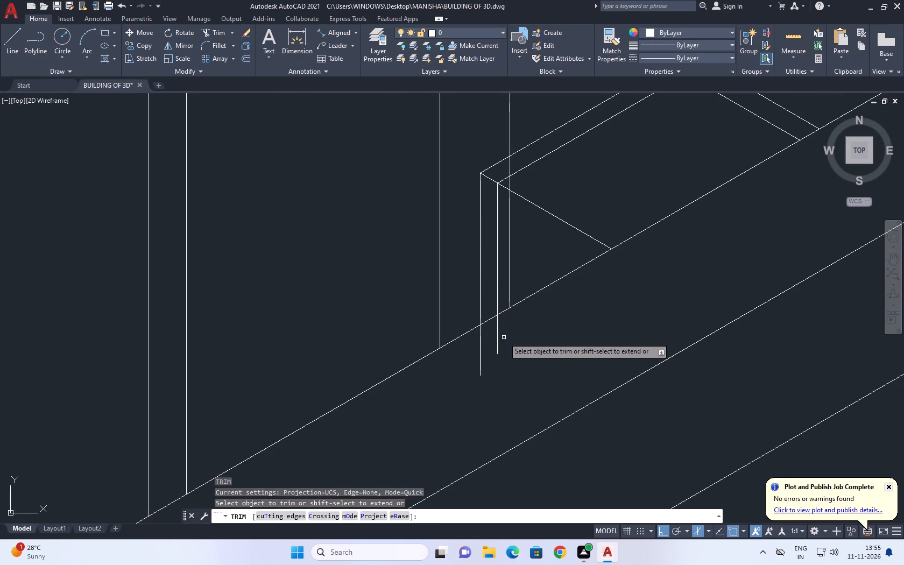
{"action": "left_click", "coordinate": [460, 365]}
Trim the tall cabinet's outer vertical edge where it passes through the low double-line outline beside it.
{"action": "left_click", "coordinate": [508, 202]}
{"action": "left_click", "coordinate": [515, 208]}
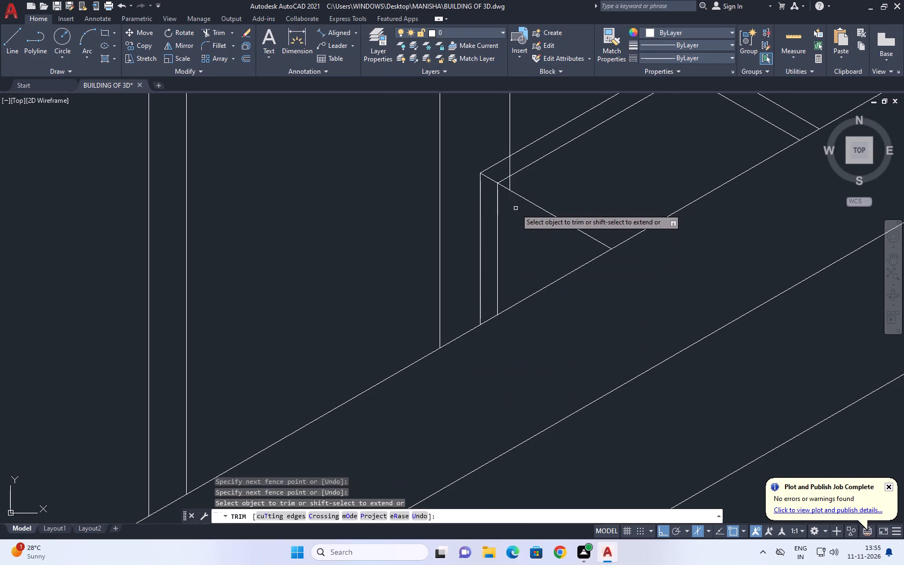
{"action": "scroll", "coordinate": [512, 190], "scroll_direction": "up", "scroll_amount": 2}
{"action": "left_click", "coordinate": [510, 182]}
{"action": "left_click", "coordinate": [498, 172]}
{"action": "middle_click_drag", "start_coordinate": [540, 240], "coordinate": [540, 312]}
{"action": "left_click", "coordinate": [521, 190]}
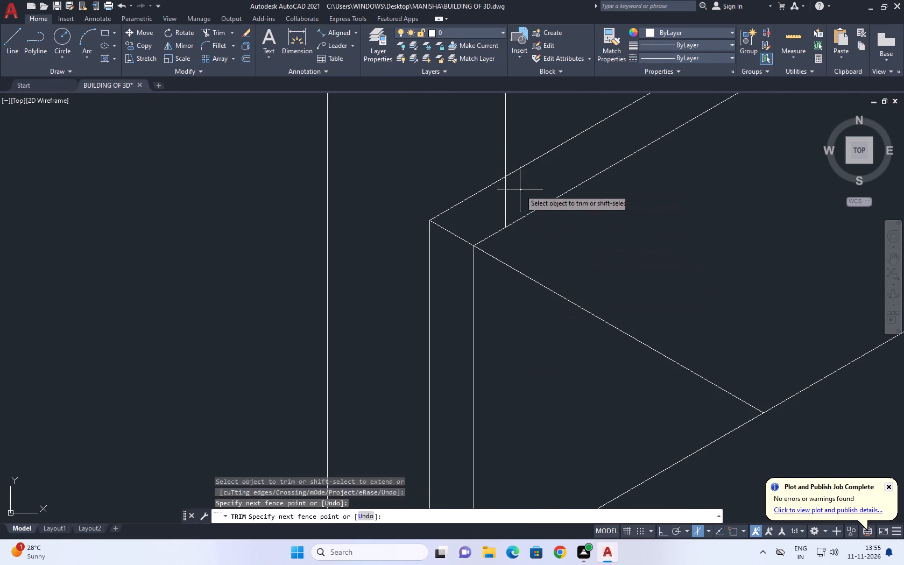
{"action": "left_click", "coordinate": [482, 204]}
{"action": "scroll", "coordinate": [507, 204], "scroll_direction": "down", "scroll_amount": 4}
{"action": "key", "text": "space"}
Trim away the diagonal line crossing the inside of the low outline from its near inner corner.
{"action": "middle_click_drag", "start_coordinate": [534, 224], "coordinate": [532, 240]}
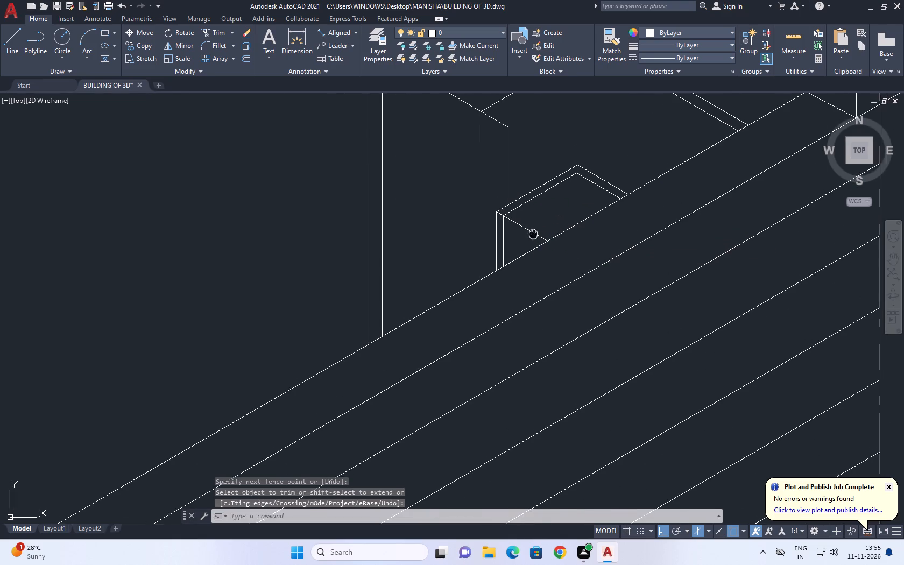
{"action": "middle_click_drag", "start_coordinate": [532, 240], "coordinate": [516, 281]}
{"action": "type", "text": "TR"}
{"action": "key", "text": "space"}
{"action": "left_click", "coordinate": [514, 278]}
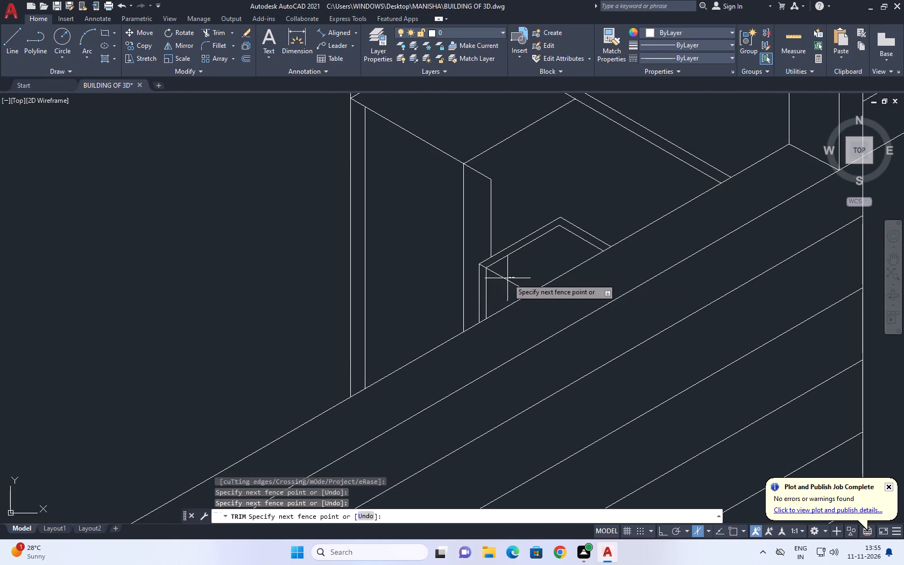
{"action": "left_click", "coordinate": [490, 282]}
{"action": "key", "text": "space"}
Draw a vertical line from the back end of the cabinet's top side edge down past both edges of the low outline.
{"action": "scroll", "coordinate": [569, 266], "scroll_direction": "down", "scroll_amount": 2}
{"action": "middle_click_drag", "start_coordinate": [544, 255], "coordinate": [544, 256]}
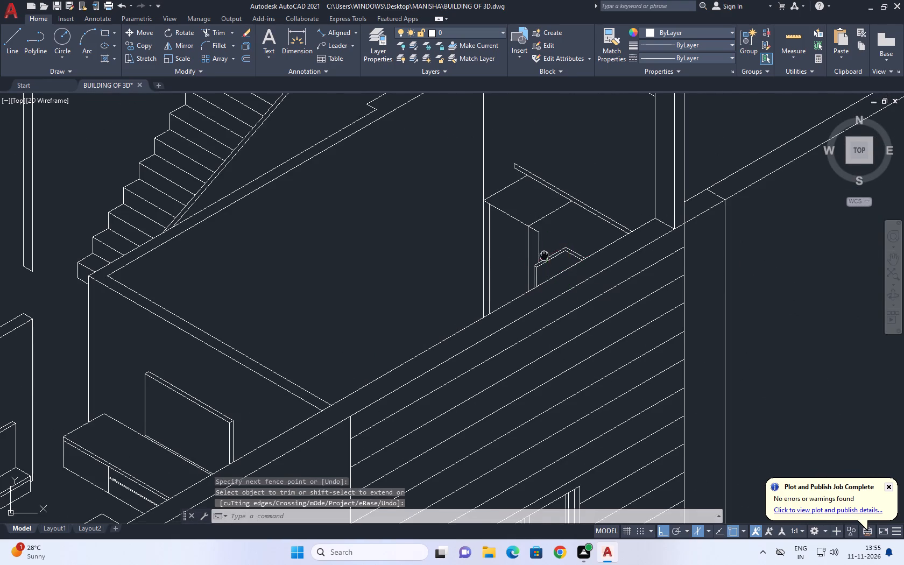
{"action": "middle_click_drag", "start_coordinate": [544, 256], "coordinate": [562, 282]}
{"action": "middle_click_drag", "start_coordinate": [575, 239], "coordinate": [575, 265]}
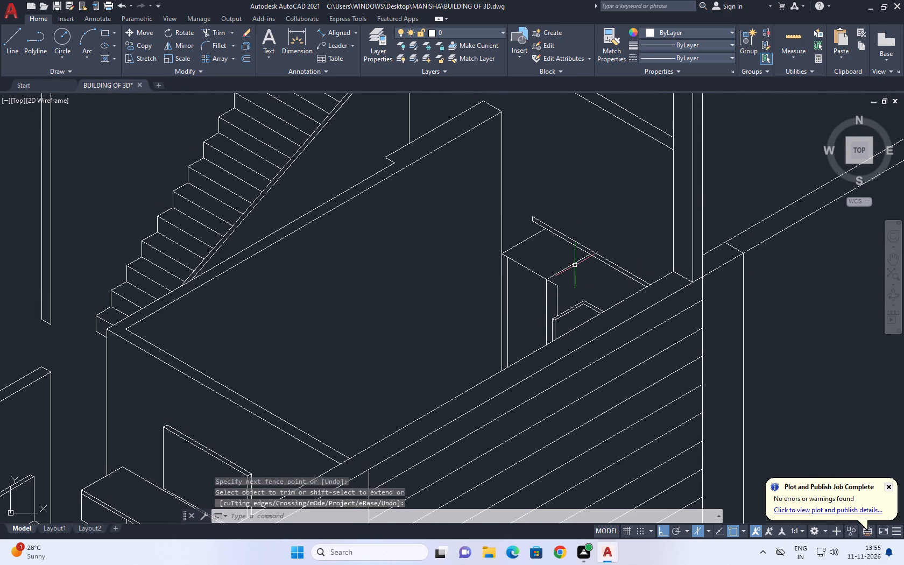
{"action": "type", "text": "L"}
{"action": "key", "text": "space"}
{"action": "scroll", "coordinate": [591, 249], "scroll_direction": "up", "scroll_amount": 2}
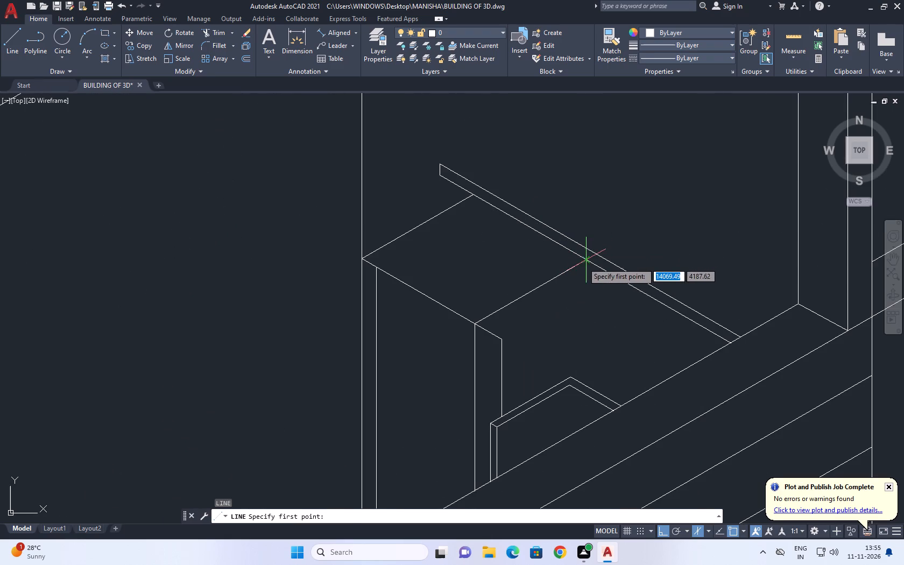
{"action": "left_click", "coordinate": [581, 260]}
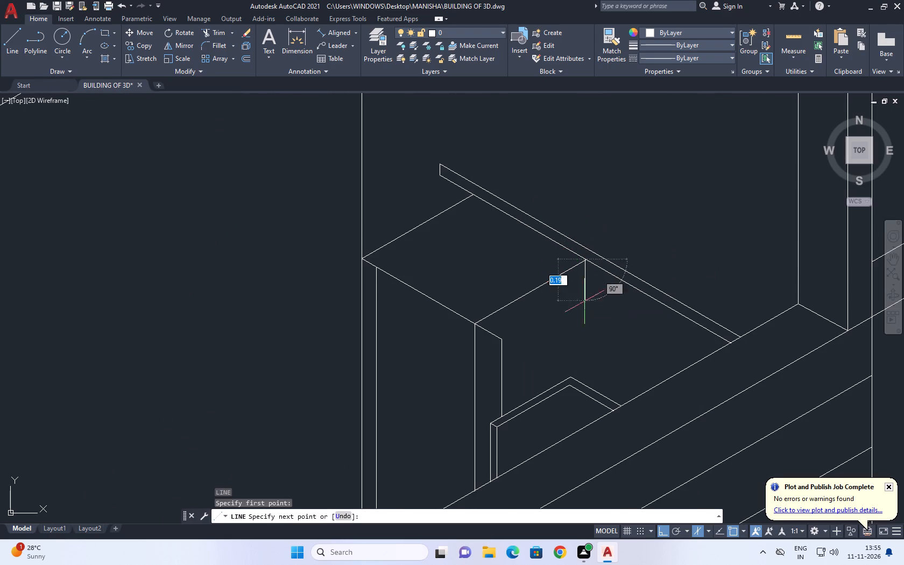
{"action": "scroll", "coordinate": [592, 349], "scroll_direction": "down", "scroll_amount": 1}
{"action": "scroll", "coordinate": [592, 354], "scroll_direction": "up", "scroll_amount": 3}
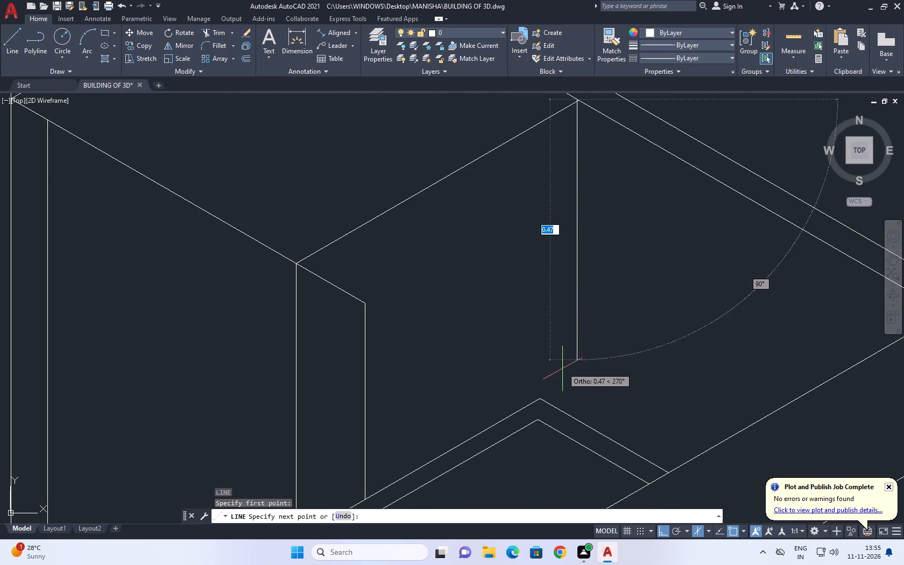
{"action": "scroll", "coordinate": [562, 370], "scroll_direction": "up", "scroll_amount": 3}
{"action": "scroll", "coordinate": [563, 395], "scroll_direction": "down", "scroll_amount": 2}
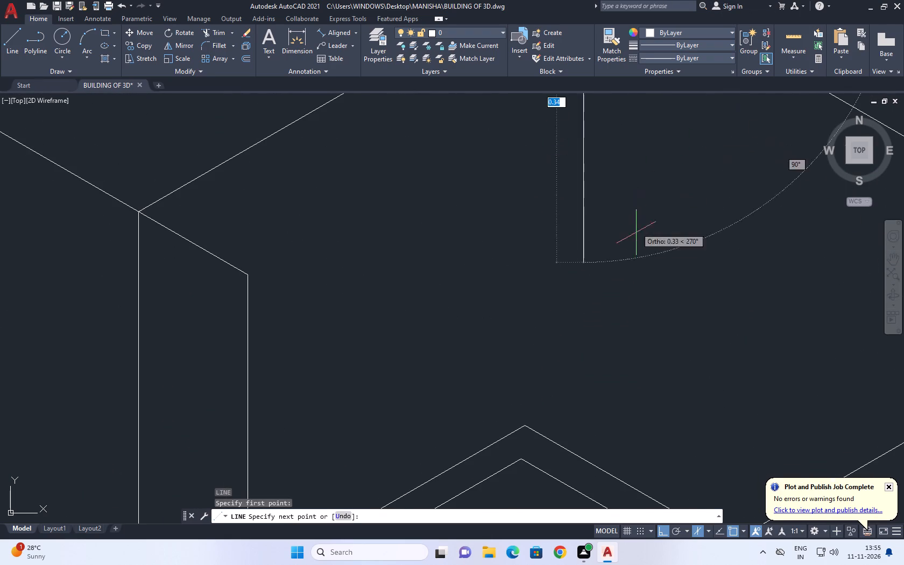
{"action": "scroll", "coordinate": [577, 257], "scroll_direction": "down", "scroll_amount": 3}
{"action": "scroll", "coordinate": [576, 331], "scroll_direction": "up", "scroll_amount": 5}
{"action": "left_click", "coordinate": [574, 296]}
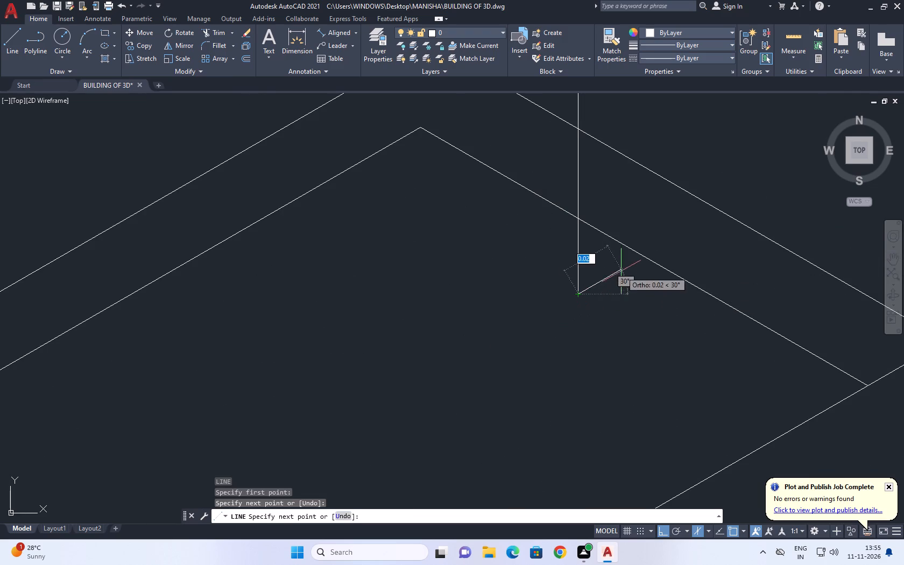
{"action": "right_click", "coordinate": [621, 269]}
{"action": "left_click", "coordinate": [646, 286]}
Trim the new vertical cabinet line where it extends below the low outline's outer edge.
{"action": "middle_click_drag", "start_coordinate": [534, 222], "coordinate": [539, 290]}
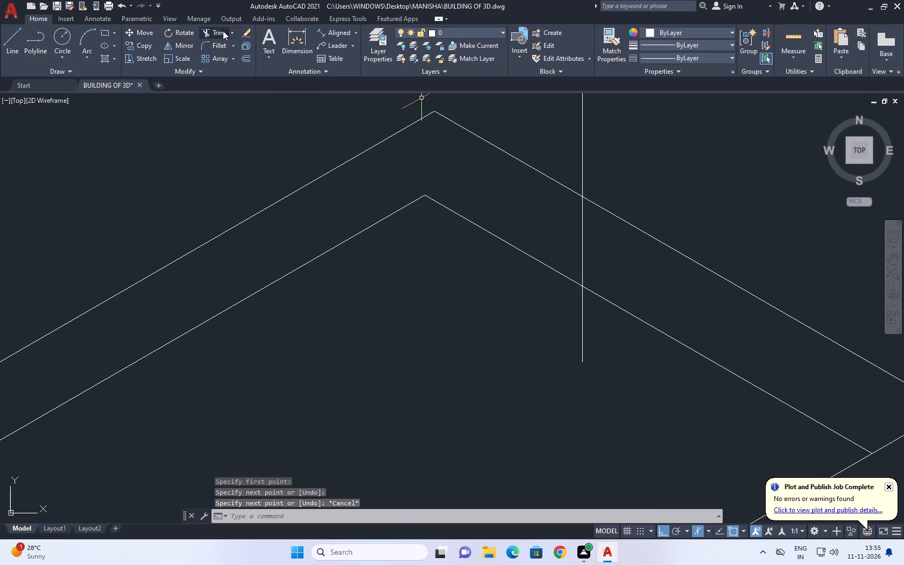
{"action": "left_click", "coordinate": [223, 31]}
{"action": "left_click", "coordinate": [602, 272]}
{"action": "left_click", "coordinate": [547, 228]}
{"action": "left_click", "coordinate": [604, 347]}
{"action": "left_click", "coordinate": [550, 312]}
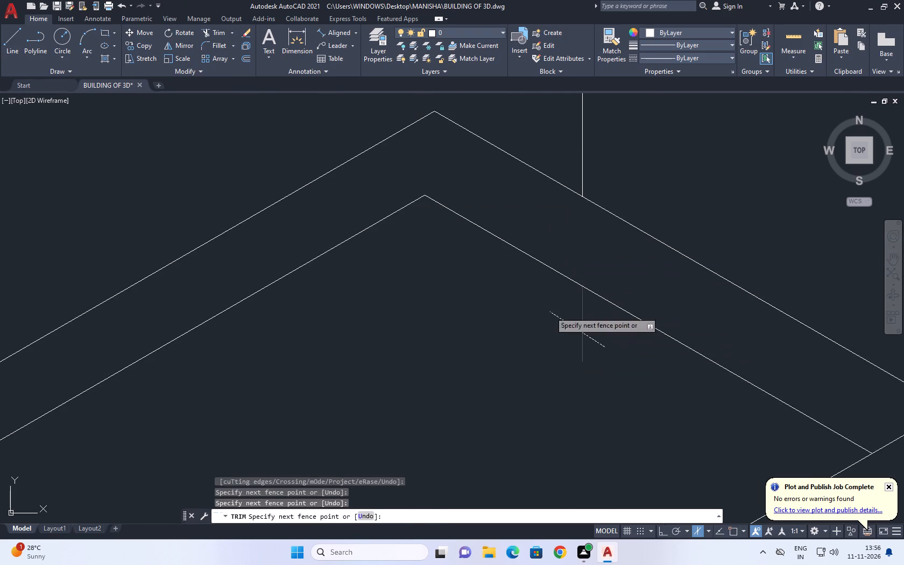
{"action": "right_click", "coordinate": [547, 317]}
{"action": "left_click", "coordinate": [570, 333]}
Draw a vertical line from the inner top edge of the wall beside the stairs down past the adjoining wall's inner top edge.
{"action": "scroll", "coordinate": [553, 302], "scroll_direction": "down", "scroll_amount": 8}
{"action": "middle_click_drag", "start_coordinate": [445, 246], "coordinate": [495, 279]}
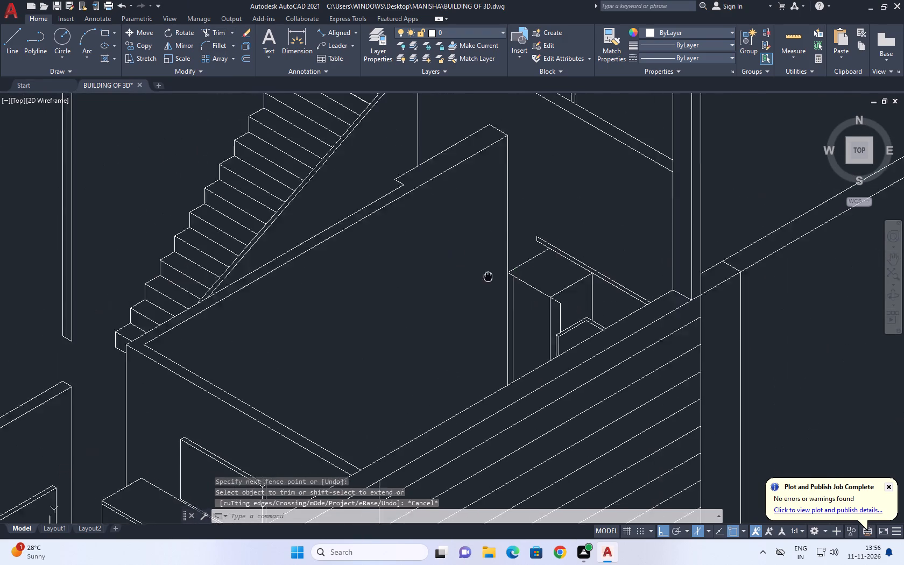
{"action": "middle_click_drag", "start_coordinate": [495, 279], "coordinate": [653, 297]}
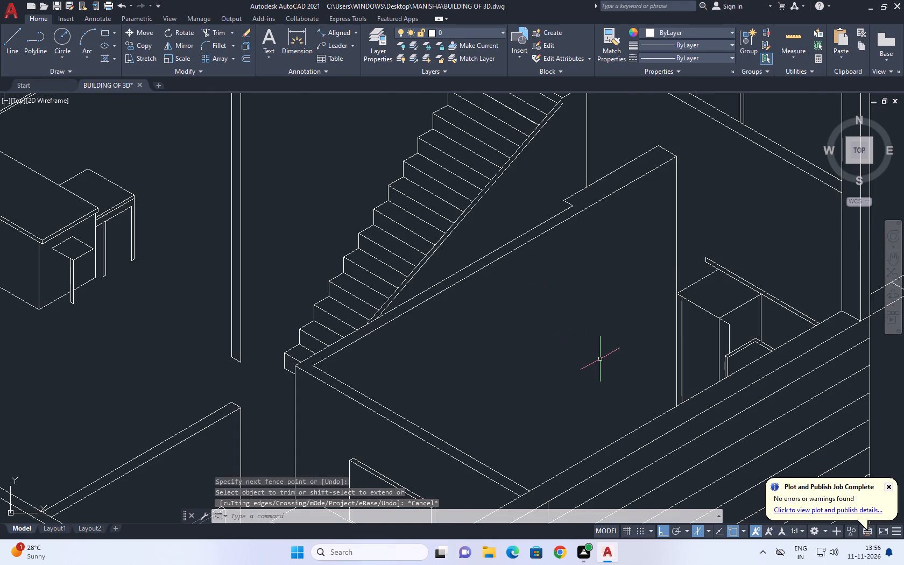
{"action": "scroll", "coordinate": [595, 349], "scroll_direction": "down", "scroll_amount": 2}
{"action": "middle_click_drag", "start_coordinate": [608, 368], "coordinate": [656, 367]}
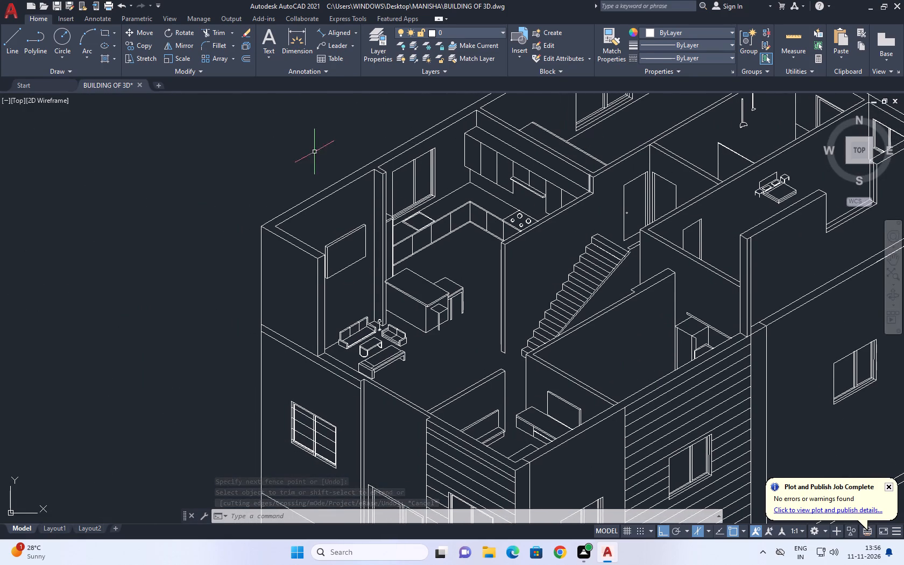
{"action": "left_click", "coordinate": [5, 37]}
{"action": "scroll", "coordinate": [616, 293], "scroll_direction": "up", "scroll_amount": 1}
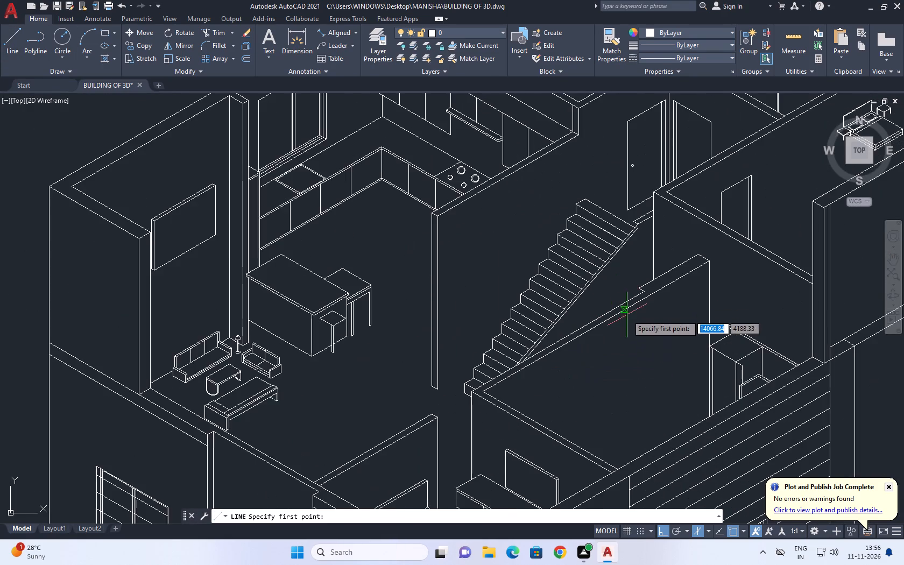
{"action": "scroll", "coordinate": [627, 315], "scroll_direction": "up", "scroll_amount": 1}
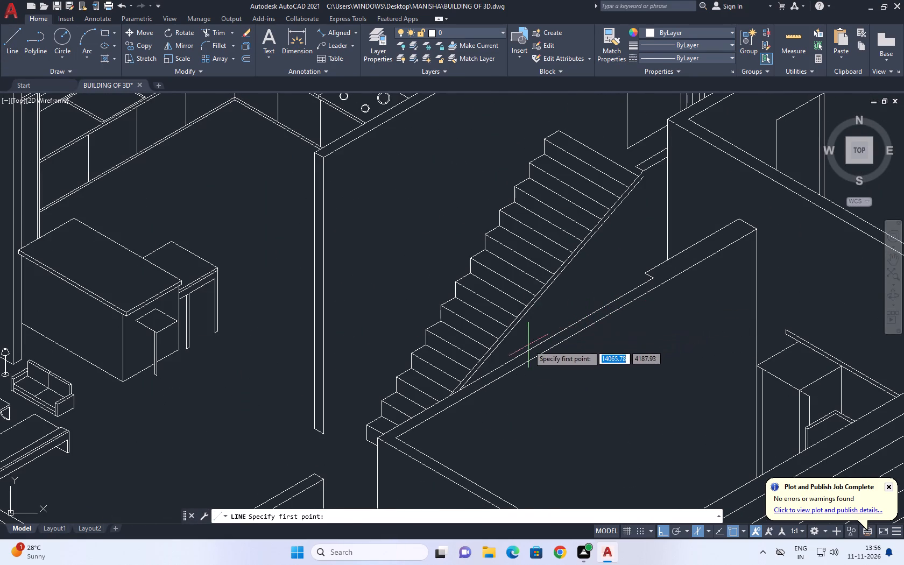
{"action": "left_click", "coordinate": [527, 361]}
{"action": "scroll", "coordinate": [635, 339], "scroll_direction": "down", "scroll_amount": 2}
{"action": "scroll", "coordinate": [604, 423], "scroll_direction": "up", "scroll_amount": 4}
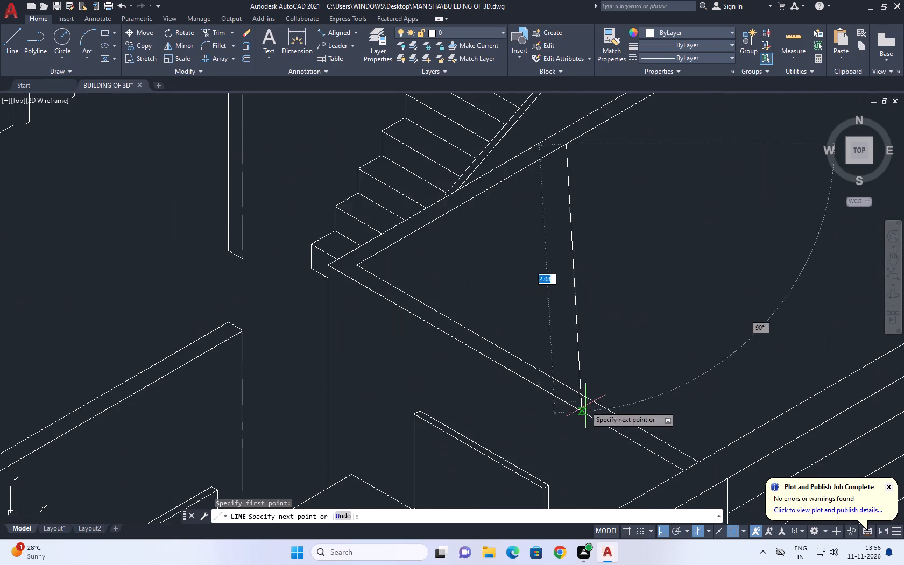
{"action": "scroll", "coordinate": [583, 406], "scroll_direction": "up", "scroll_amount": 4}
{"action": "left_click", "coordinate": [419, 285]}
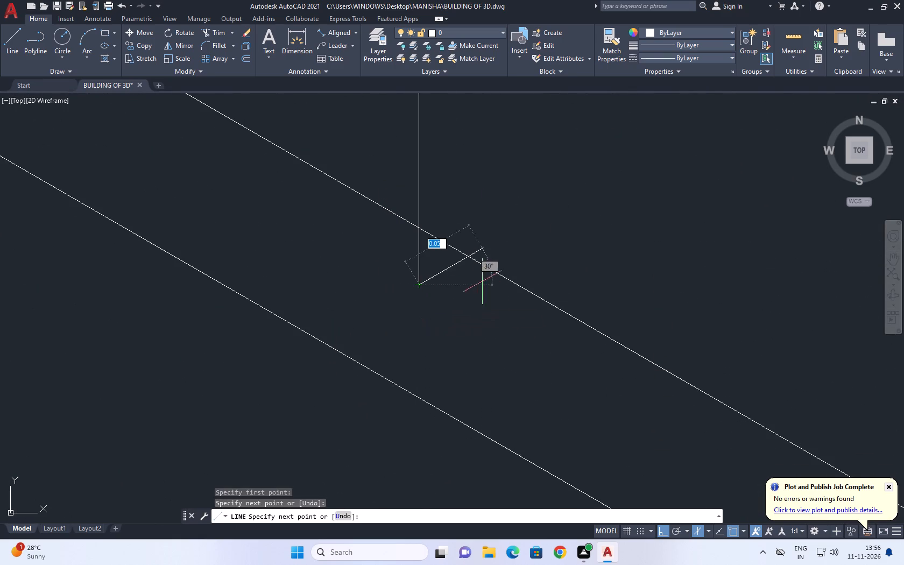
{"action": "right_click", "coordinate": [484, 208]}
{"action": "left_click", "coordinate": [504, 224]}
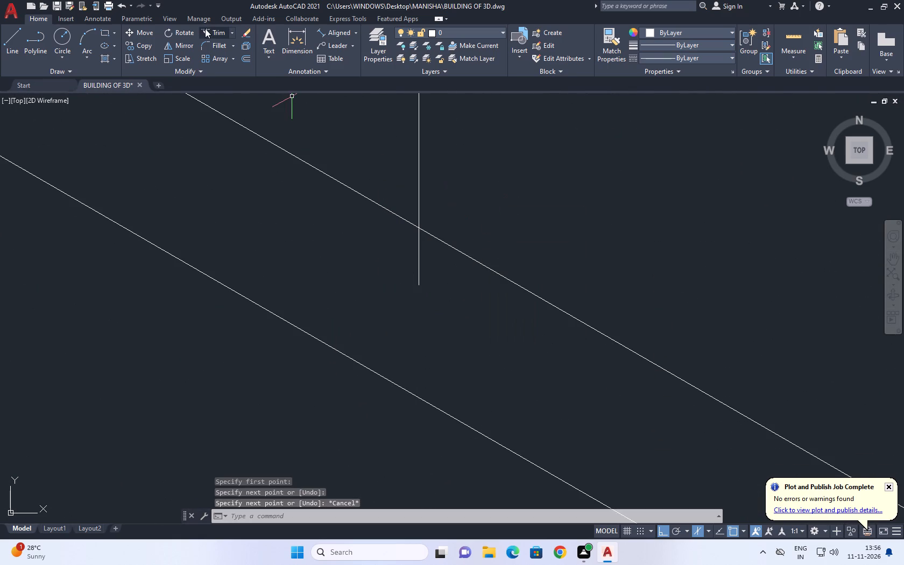
Trim the new vertical wall line where it overhangs the adjoining wall's inner top edge.
{"action": "left_click", "coordinate": [205, 29]}
{"action": "left_click", "coordinate": [429, 267]}
{"action": "left_click", "coordinate": [371, 242]}
{"action": "right_click", "coordinate": [370, 243]}
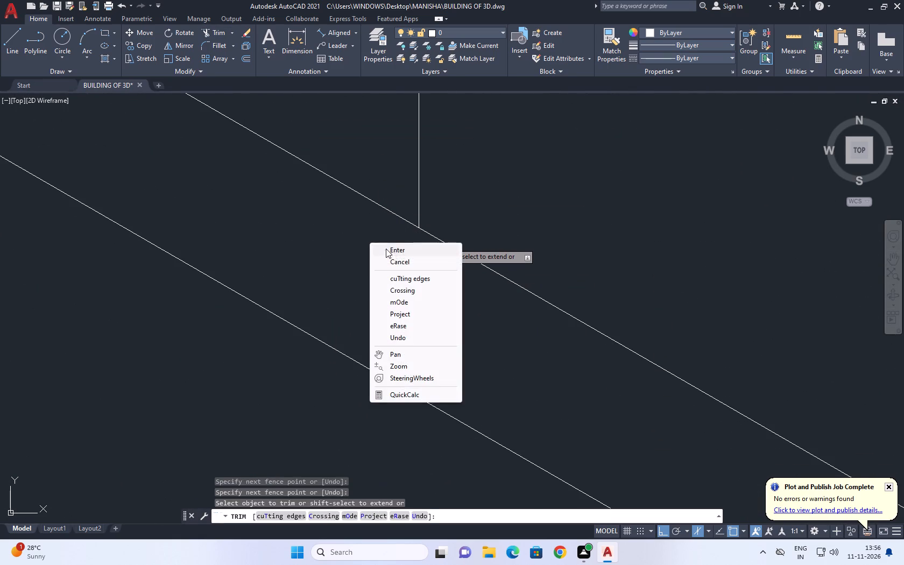
{"action": "left_click", "coordinate": [396, 260]}
Copy the new vertical line twice along the stair-side wall at 30°, placing the farther copy about 2.41 away.
{"action": "scroll", "coordinate": [405, 266], "scroll_direction": "down", "scroll_amount": 3}
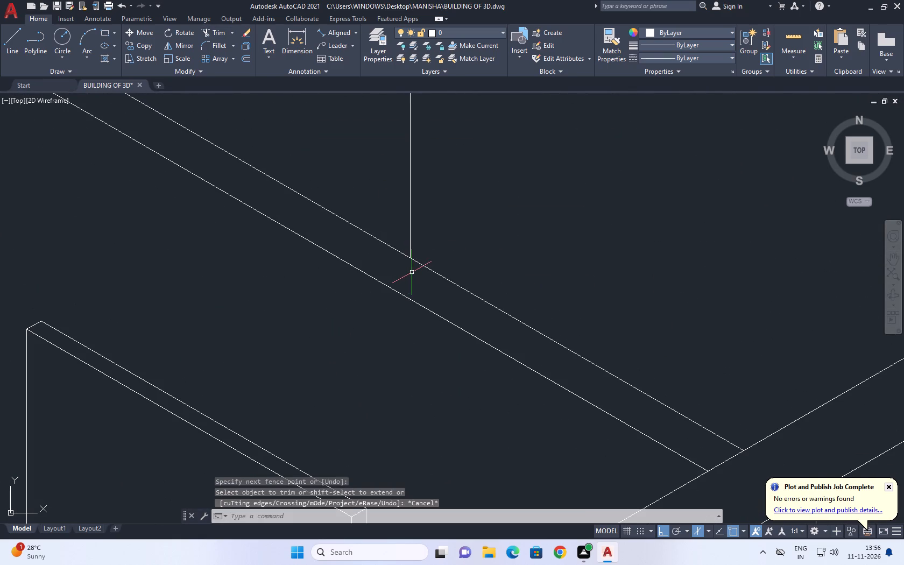
{"action": "scroll", "coordinate": [461, 266], "scroll_direction": "down", "scroll_amount": 4}
{"action": "middle_click_drag", "start_coordinate": [518, 191], "coordinate": [504, 241]}
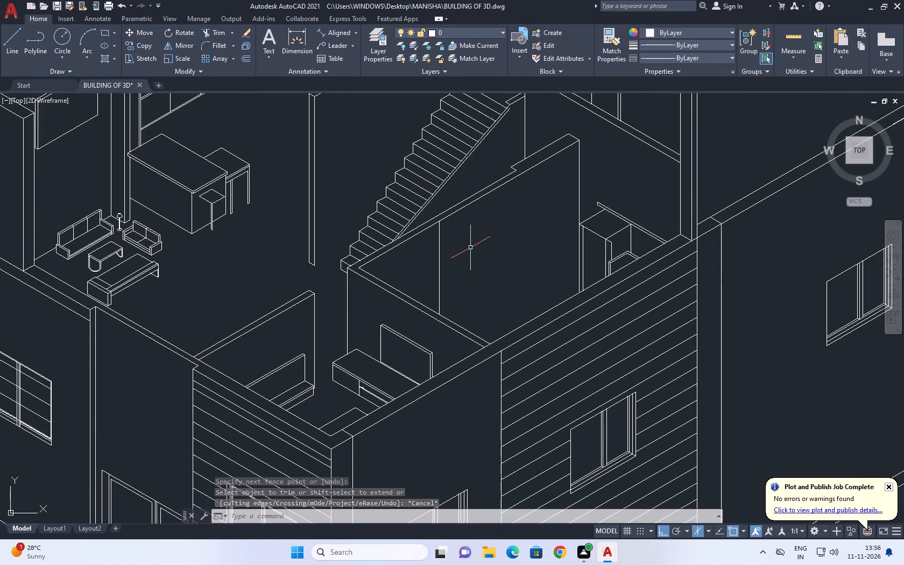
{"action": "left_click_drag", "start_coordinate": [461, 250], "coordinate": [441, 253]}
{"action": "left_click", "coordinate": [408, 259]}
{"action": "left_click", "coordinate": [151, 43]}
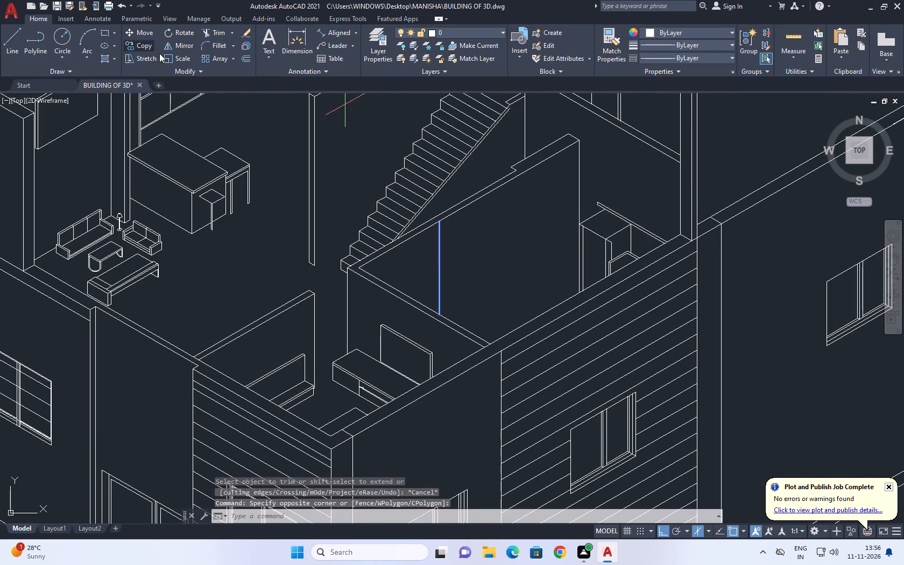
{"action": "scroll", "coordinate": [444, 231], "scroll_direction": "up", "scroll_amount": 2}
{"action": "left_click", "coordinate": [429, 207]}
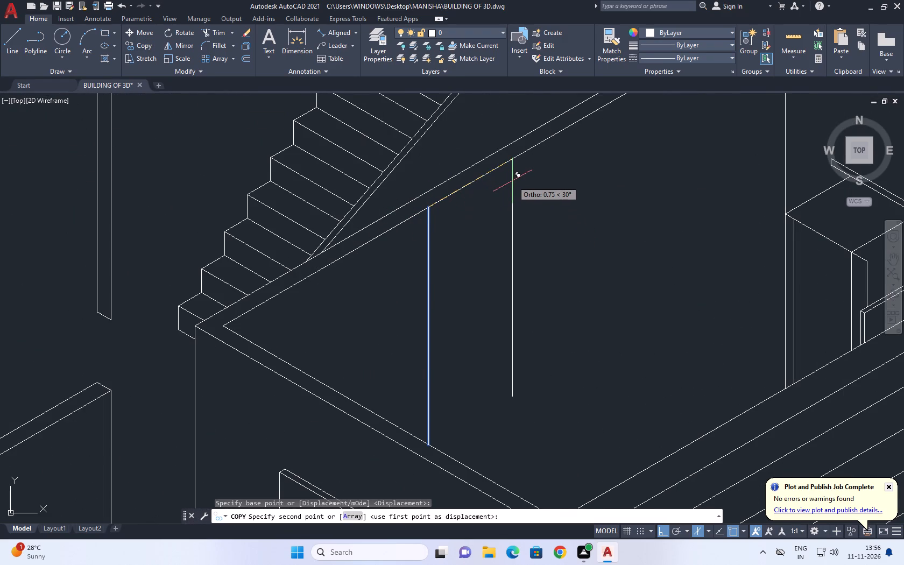
{"action": "left_click", "coordinate": [528, 167]}
{"action": "middle_click_drag", "start_coordinate": [637, 167], "coordinate": [614, 199]}
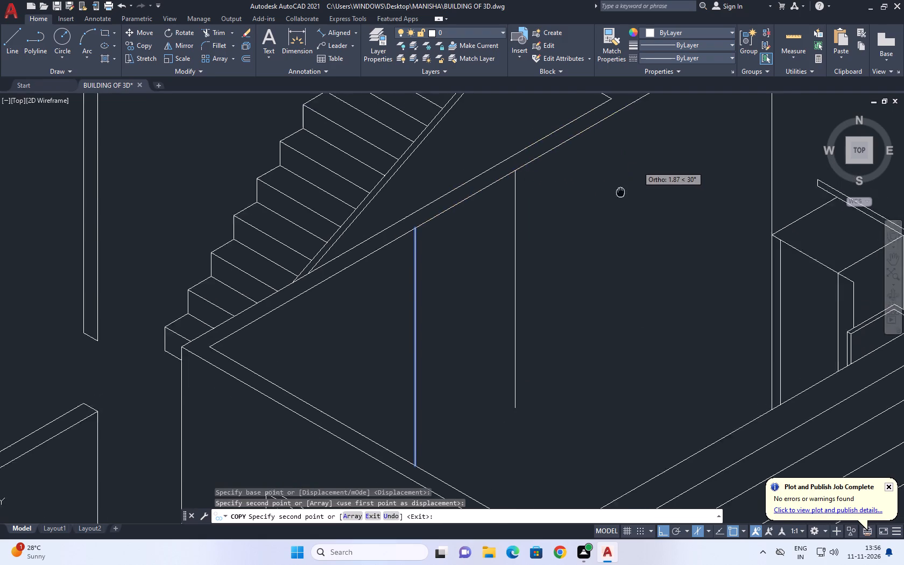
{"action": "middle_click_drag", "start_coordinate": [614, 199], "coordinate": [601, 211]}
{"action": "scroll", "coordinate": [582, 229], "scroll_direction": "down", "scroll_amount": 1}
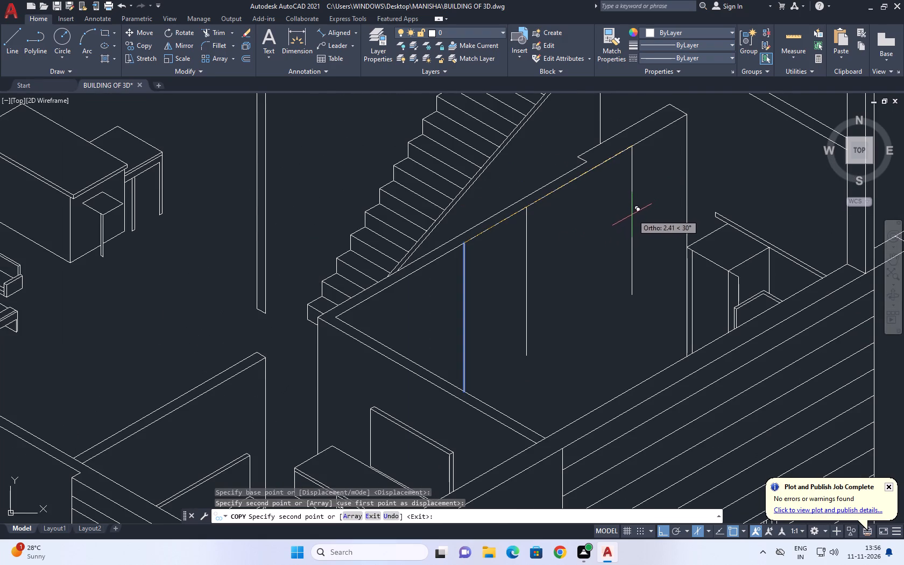
{"action": "left_click", "coordinate": [632, 216]}
{"action": "right_click", "coordinate": [594, 232]}
{"action": "left_click", "coordinate": [627, 249]}
Move the middle vertical copy along the stair-side wall, closer to the far copy.
{"action": "left_click", "coordinate": [555, 257]}
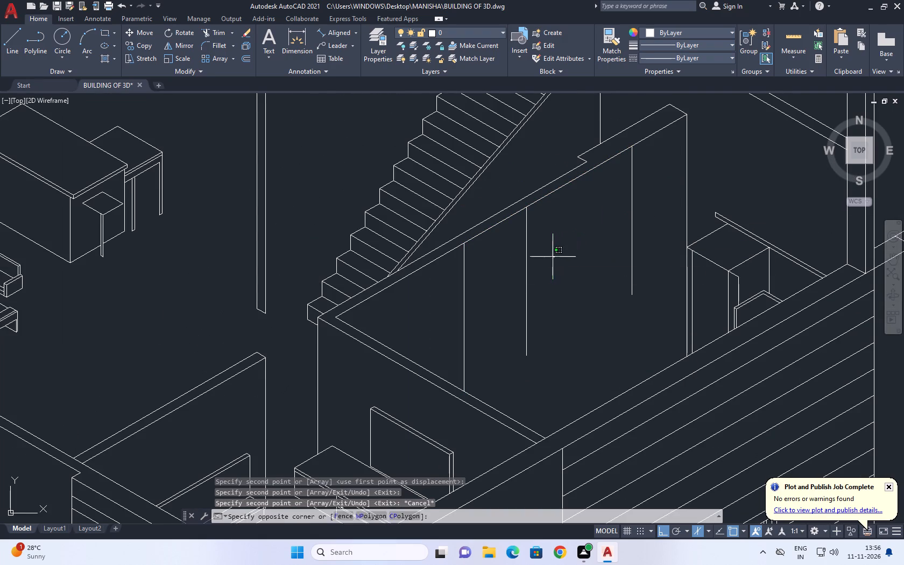
{"action": "left_click", "coordinate": [524, 262]}
{"action": "left_click", "coordinate": [143, 36]}
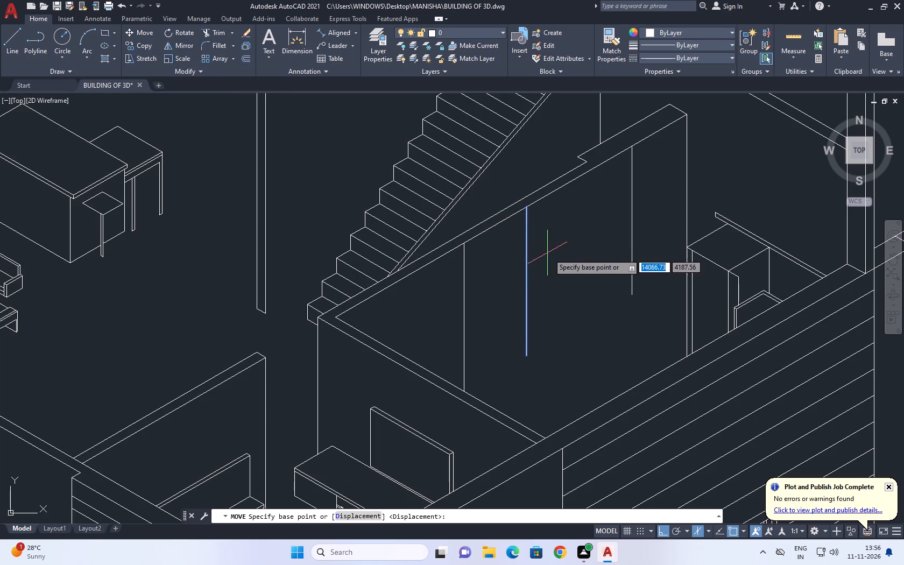
{"action": "left_click", "coordinate": [552, 252]}
{"action": "left_click", "coordinate": [587, 245]}
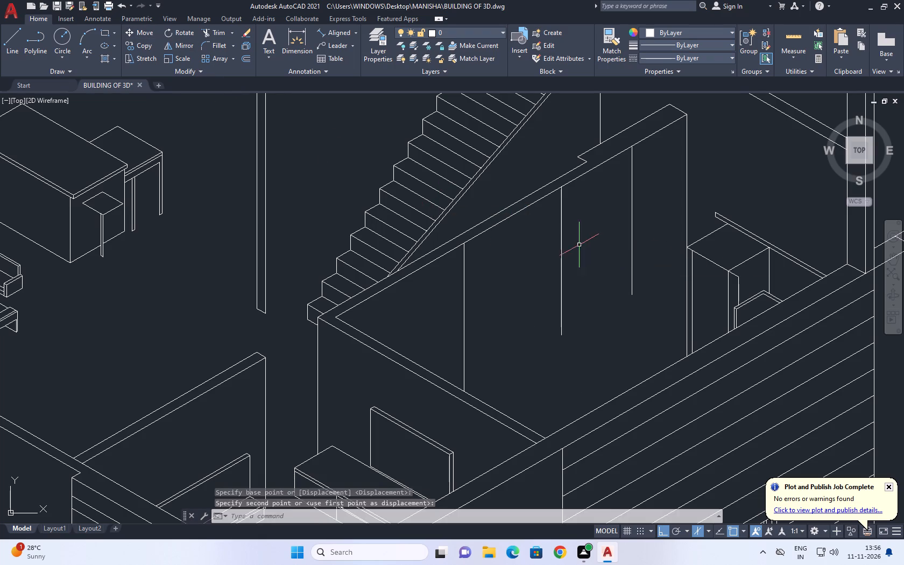
Draw a 30° line from the upper part of the middle vertical line to just past the far vertical line.
{"action": "middle_click_drag", "start_coordinate": [662, 272], "coordinate": [637, 281]}
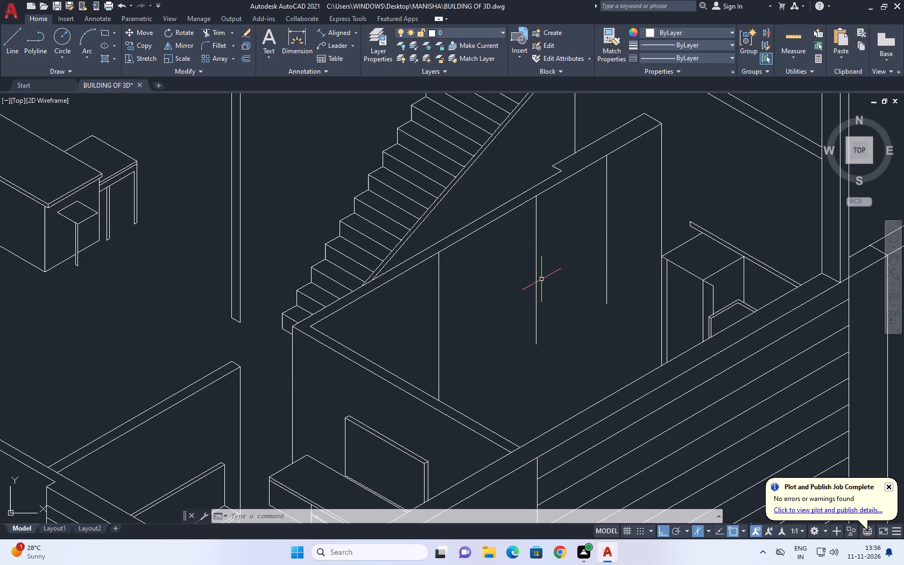
{"action": "left_click", "coordinate": [13, 41]}
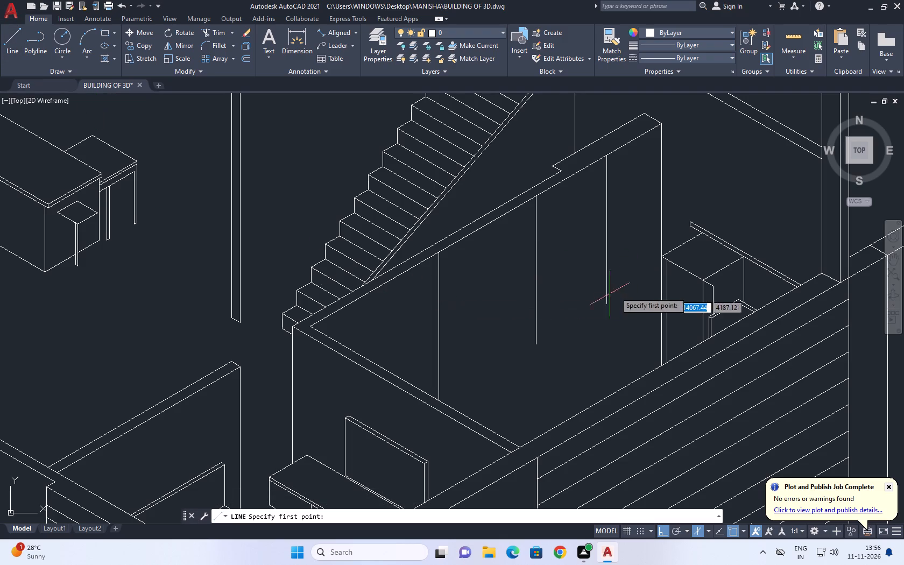
{"action": "left_click", "coordinate": [536, 239]}
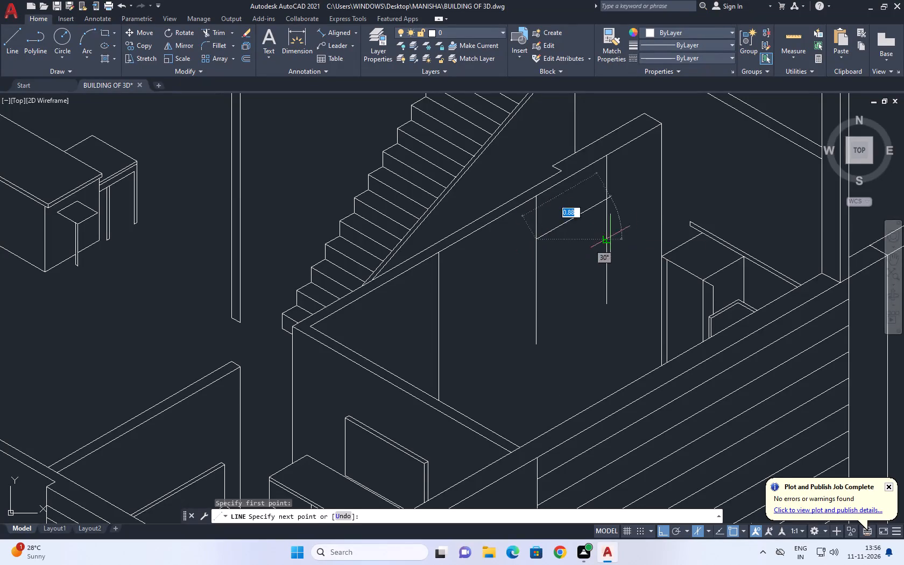
{"action": "scroll", "coordinate": [622, 208], "scroll_direction": "up", "scroll_amount": 1}
{"action": "left_click", "coordinate": [625, 192]}
{"action": "right_click", "coordinate": [635, 218]}
{"action": "left_click", "coordinate": [707, 237]}
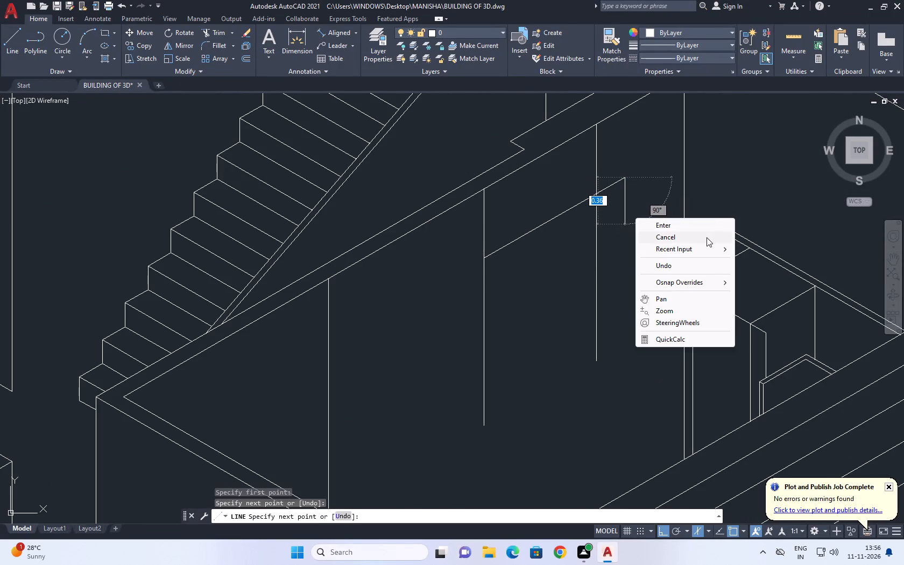
Trim the new 30° line where it overhangs the far vertical line on the stair-side wall.
{"action": "left_click", "coordinate": [211, 32]}
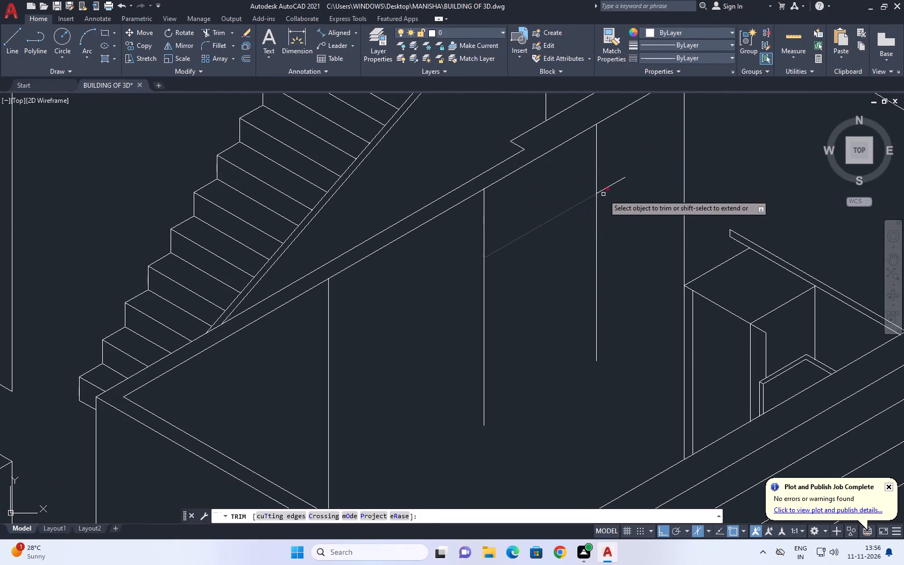
{"action": "left_click", "coordinate": [603, 193]}
{"action": "left_click", "coordinate": [608, 175]}
{"action": "right_click", "coordinate": [615, 170]}
{"action": "left_click", "coordinate": [640, 186]}
Draw a small upright ellipse with a minor radius of about 0.04 beside the middle vertical line, just below the 30° line.
{"action": "middle_click_drag", "start_coordinate": [576, 219], "coordinate": [573, 218]}
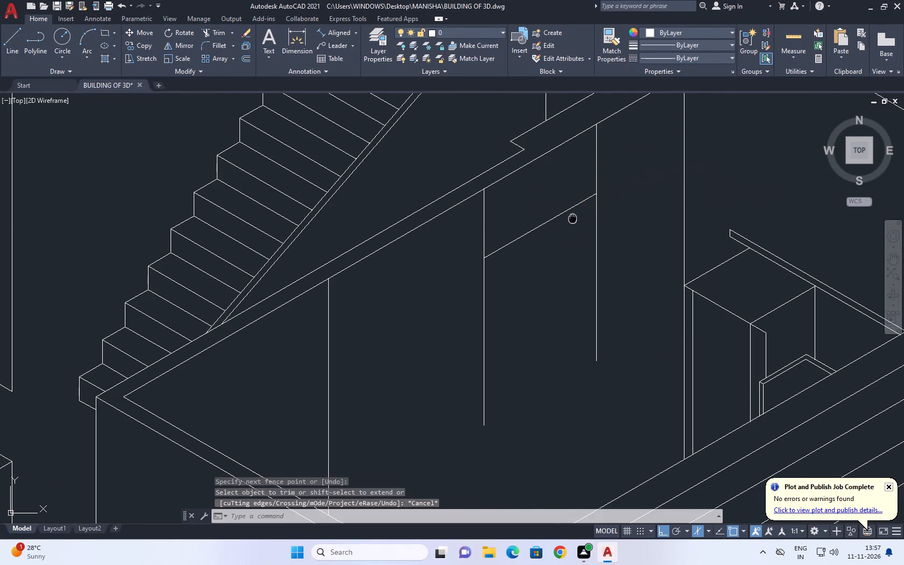
{"action": "middle_click_drag", "start_coordinate": [573, 218], "coordinate": [547, 200]}
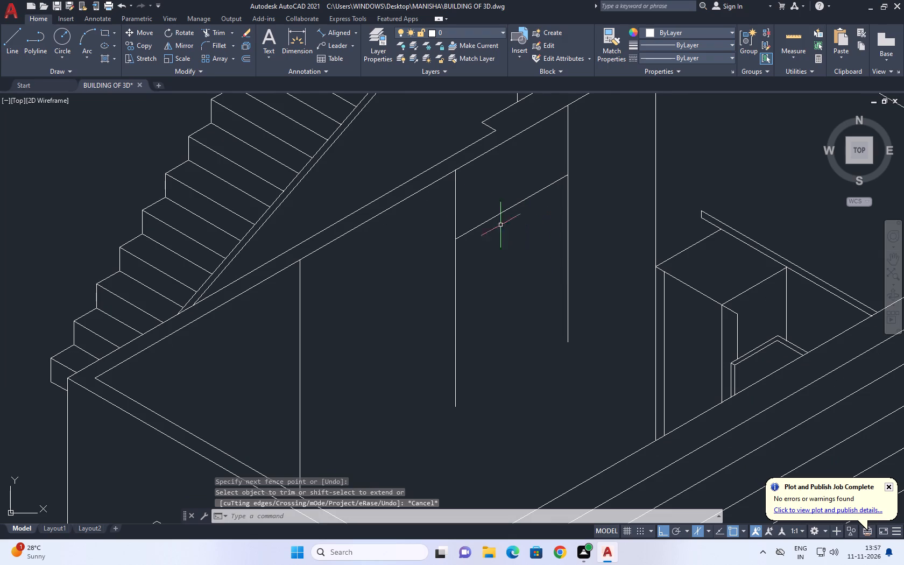
{"action": "left_click", "coordinate": [107, 44]}
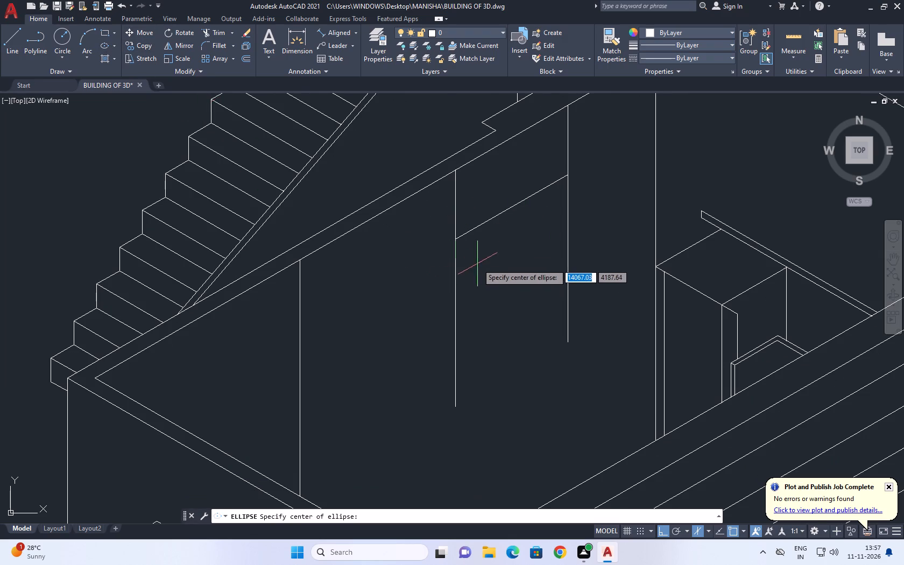
{"action": "scroll", "coordinate": [475, 252], "scroll_direction": "up", "scroll_amount": 2}
{"action": "left_click", "coordinate": [464, 276]}
{"action": "left_click", "coordinate": [462, 254]}
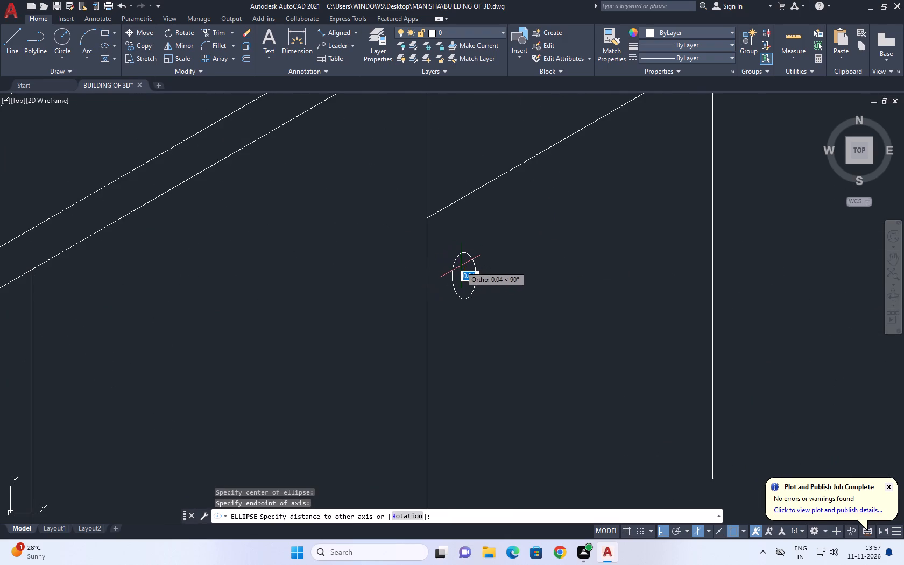
{"action": "left_click", "coordinate": [460, 266]}
Copy the small ellipse about 0.17 straight down, directly beneath the original.
{"action": "left_click", "coordinate": [488, 301]}
{"action": "left_click", "coordinate": [471, 280]}
{"action": "scroll", "coordinate": [485, 321], "scroll_direction": "down", "scroll_amount": 2}
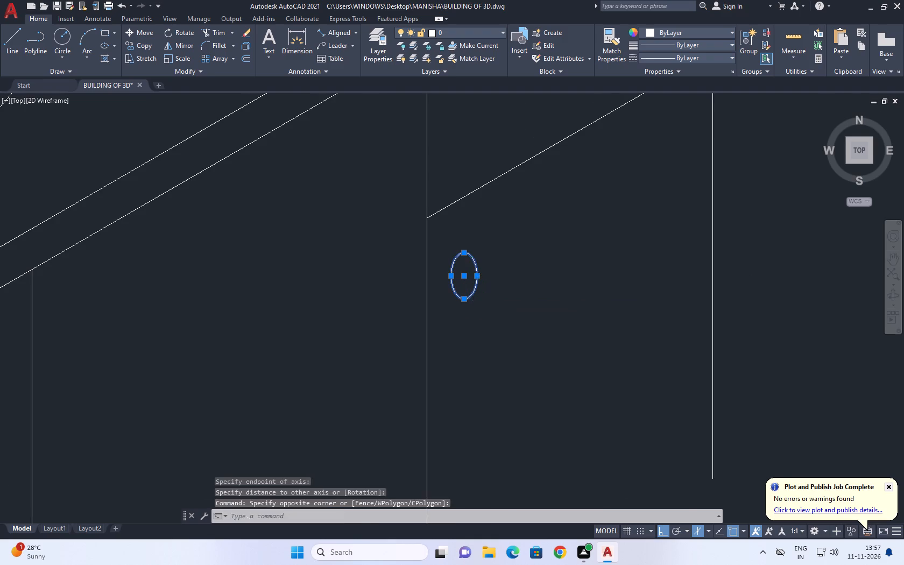
{"action": "scroll", "coordinate": [485, 321], "scroll_direction": "down", "scroll_amount": 1}
{"action": "middle_click_drag", "start_coordinate": [522, 330], "coordinate": [508, 306]}
{"action": "left_click_drag", "start_coordinate": [150, 43], "coordinate": [150, 48]}
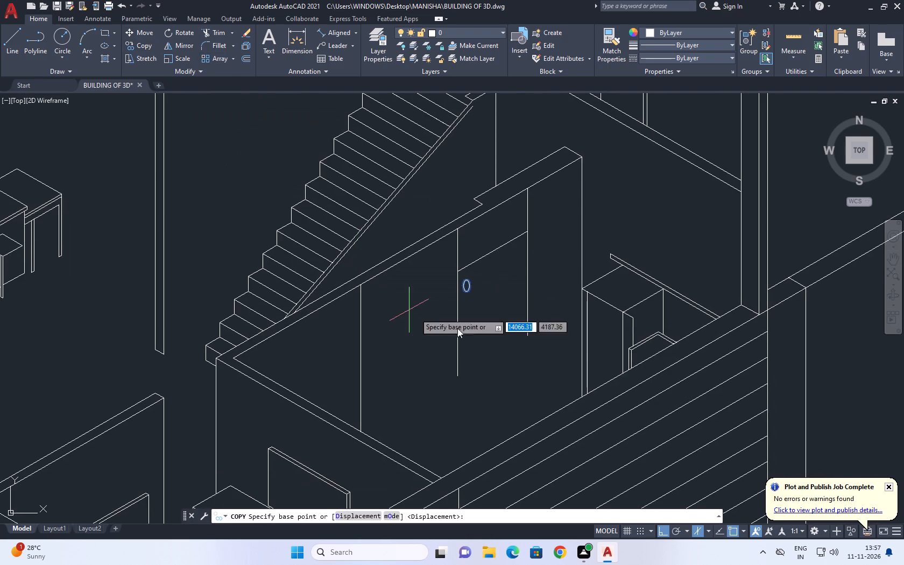
{"action": "scroll", "coordinate": [475, 325], "scroll_direction": "up", "scroll_amount": 3}
{"action": "left_click", "coordinate": [463, 273]}
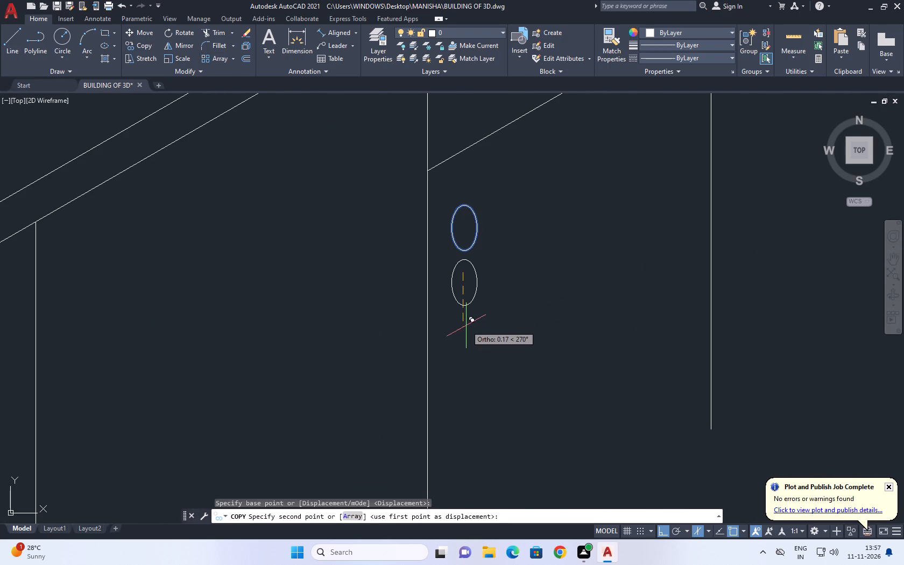
{"action": "left_click", "coordinate": [466, 326]}
{"action": "right_click", "coordinate": [541, 273]}
{"action": "left_click", "coordinate": [561, 288]}
Draw a second 30° line below the two ellipses, from the middle vertical line to just past the far vertical line.
{"action": "scroll", "coordinate": [492, 271], "scroll_direction": "down", "scroll_amount": 3}
{"action": "middle_click_drag", "start_coordinate": [524, 295], "coordinate": [553, 329]}
{"action": "scroll", "coordinate": [560, 260], "scroll_direction": "down", "scroll_amount": 1}
{"action": "middle_click_drag", "start_coordinate": [567, 310], "coordinate": [524, 286]}
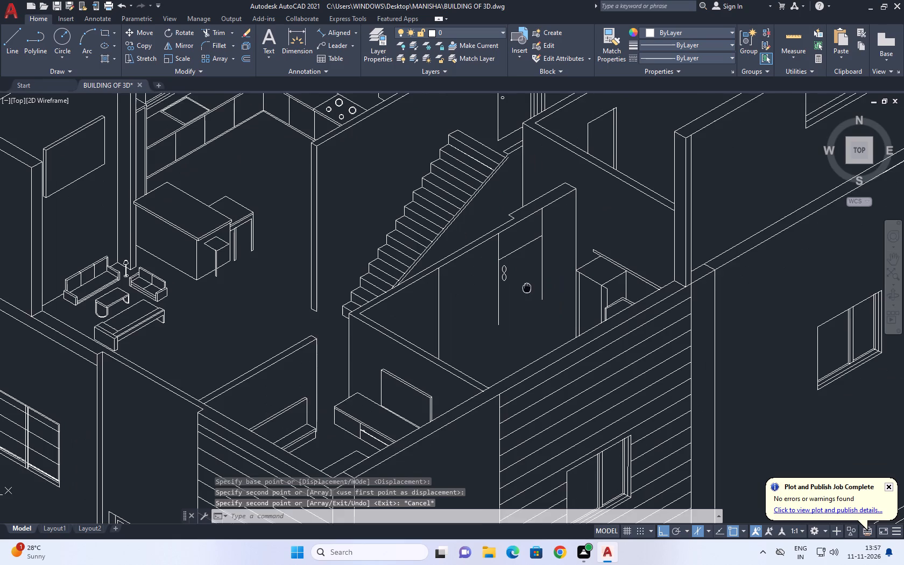
{"action": "middle_click_drag", "start_coordinate": [524, 286], "coordinate": [522, 285]}
{"action": "left_click", "coordinate": [15, 44]}
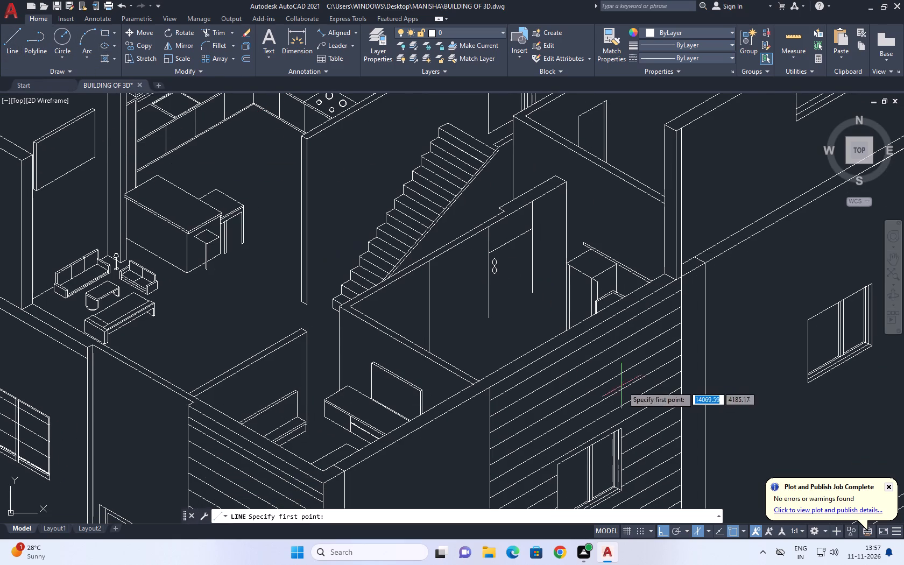
{"action": "scroll", "coordinate": [463, 275], "scroll_direction": "up", "scroll_amount": 2}
{"action": "left_click", "coordinate": [529, 298]}
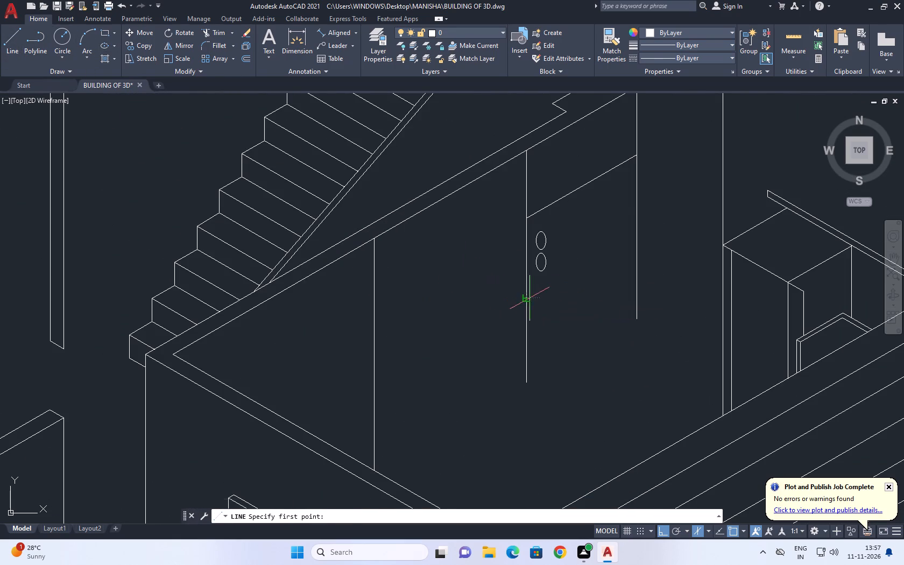
{"action": "left_click", "coordinate": [656, 233]}
{"action": "right_click", "coordinate": [672, 212]}
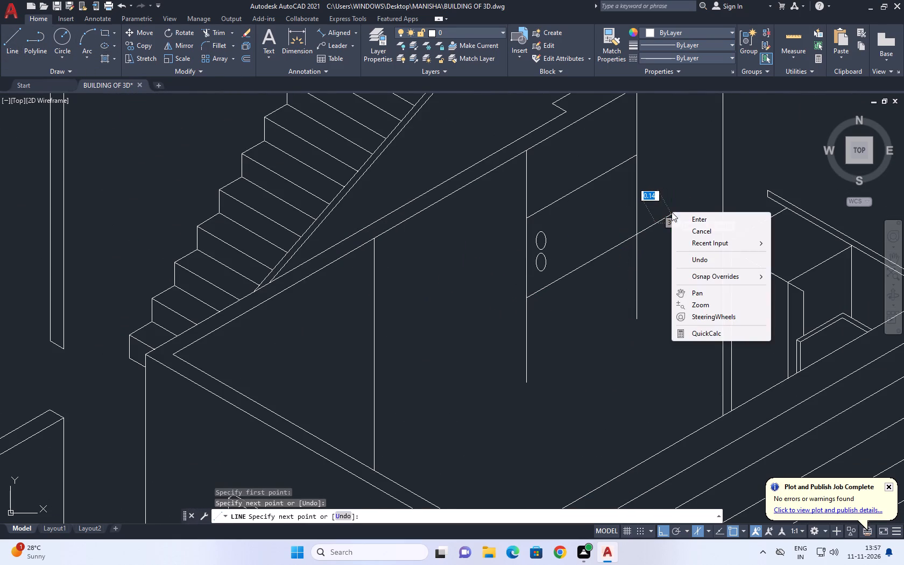
{"action": "left_click", "coordinate": [715, 240]}
{"action": "left_click", "coordinate": [711, 232]}
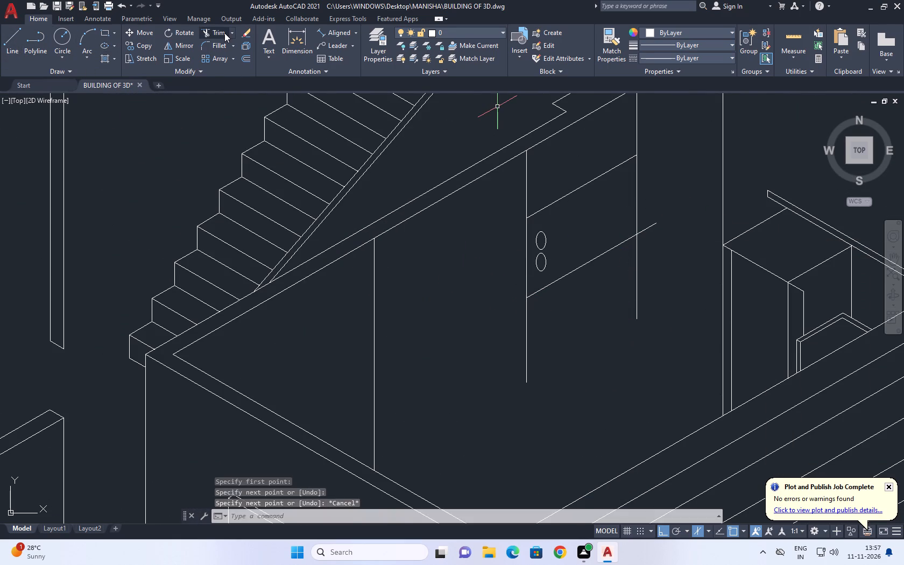
Trim the lower 30° line where it overhangs the far vertical line.
{"action": "left_click", "coordinate": [211, 28]}
{"action": "left_click", "coordinate": [648, 223]}
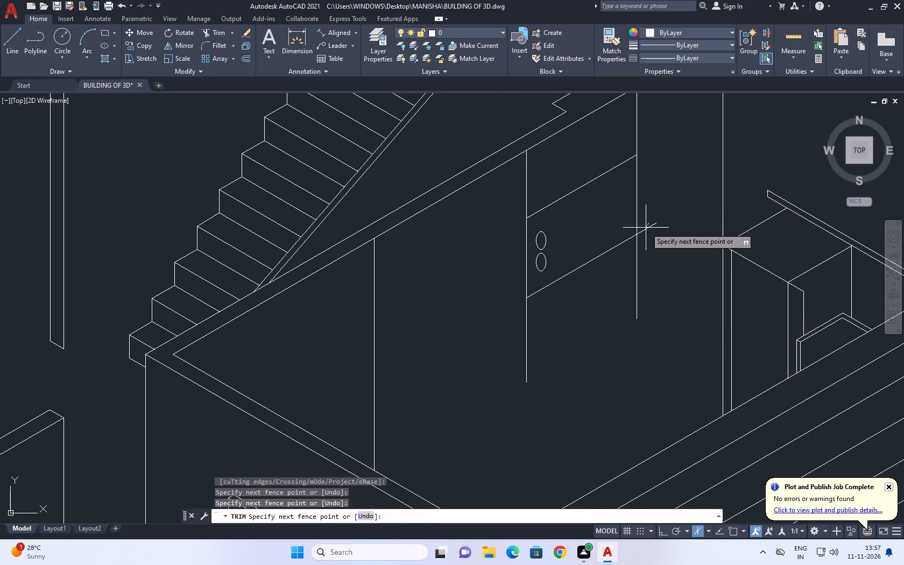
{"action": "left_click_drag", "start_coordinate": [646, 237], "coordinate": [646, 248]}
{"action": "right_click", "coordinate": [642, 220]}
{"action": "left_click", "coordinate": [668, 237]}
Move the far vertical line about 0.26 at 210° along the stair-side wall, closer to the ellipses.
{"action": "scroll", "coordinate": [637, 211], "scroll_direction": "down", "scroll_amount": 2}
{"action": "middle_click_drag", "start_coordinate": [636, 206], "coordinate": [633, 218]}
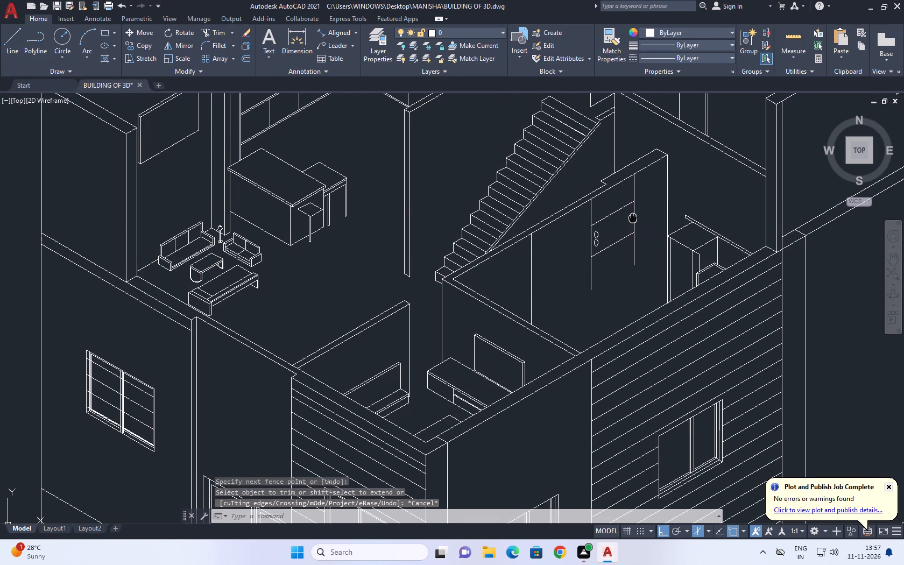
{"action": "middle_click_drag", "start_coordinate": [633, 218], "coordinate": [633, 220]}
{"action": "scroll", "coordinate": [634, 217], "scroll_direction": "up", "scroll_amount": 2}
{"action": "left_click", "coordinate": [638, 149]}
{"action": "left_click", "coordinate": [606, 154]}
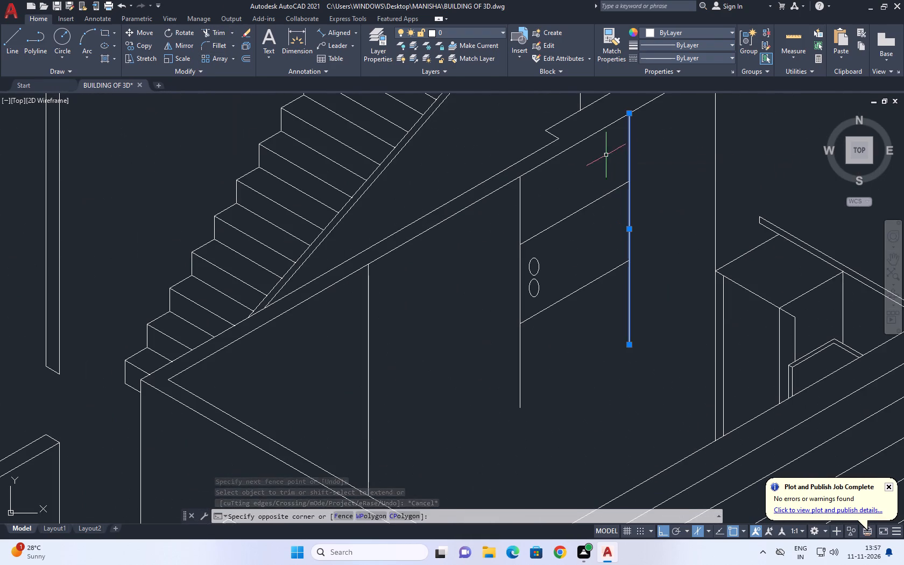
{"action": "left_click", "coordinate": [153, 30]}
{"action": "left_click", "coordinate": [148, 37]}
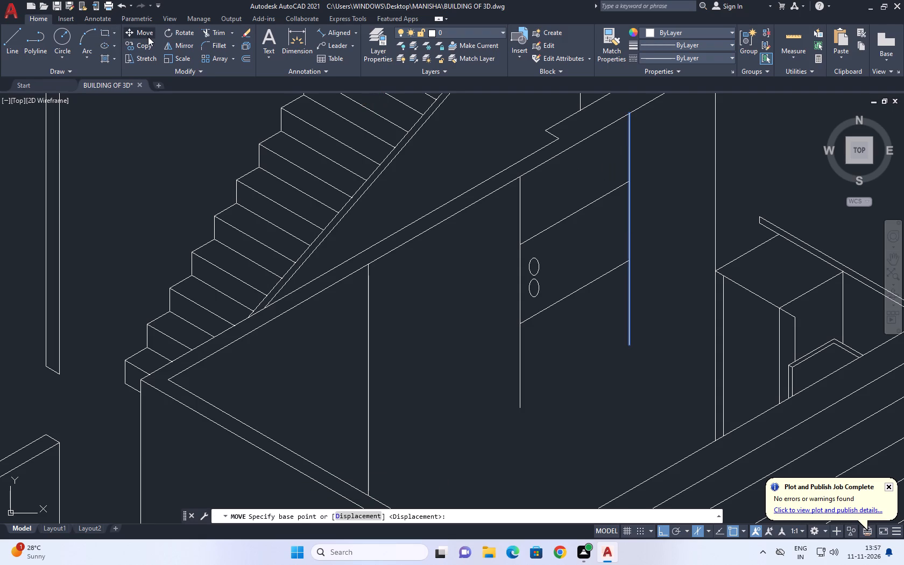
{"action": "scroll", "coordinate": [597, 176], "scroll_direction": "up", "scroll_amount": 2}
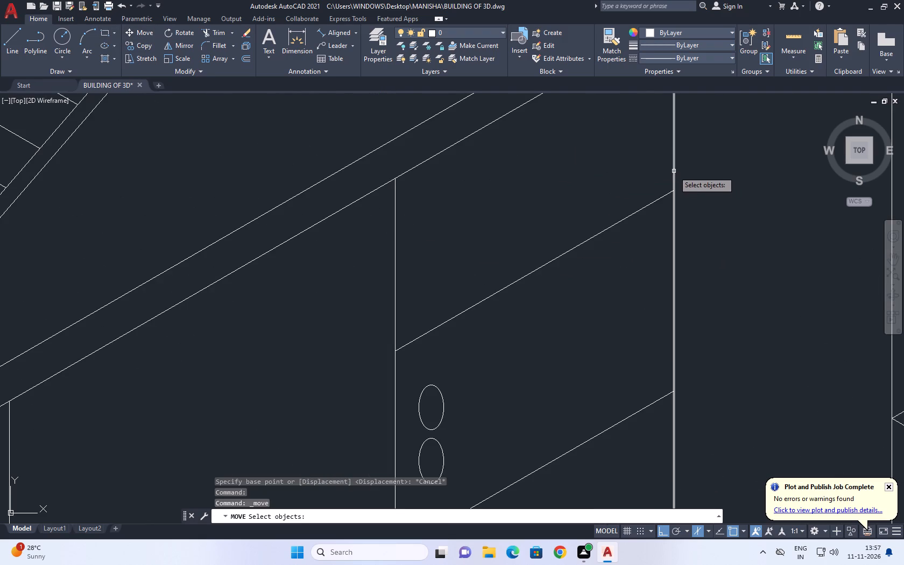
{"action": "left_click", "coordinate": [673, 171]}
{"action": "right_click", "coordinate": [675, 171]}
{"action": "left_click", "coordinate": [676, 171]}
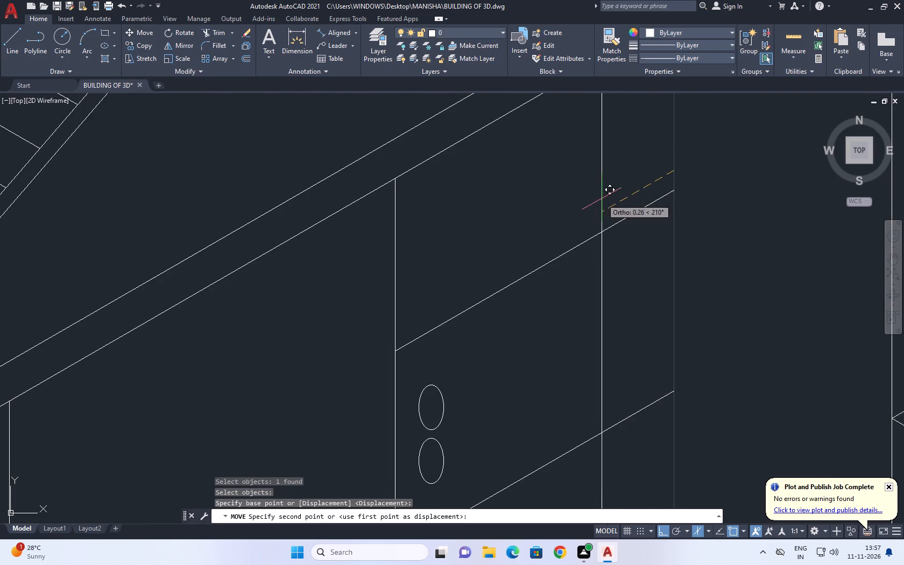
{"action": "left_click_drag", "start_coordinate": [600, 200], "coordinate": [602, 206]}
Trim both 30° lines where they extend beyond the moved vertical line.
{"action": "scroll", "coordinate": [609, 210], "scroll_direction": "down", "scroll_amount": 2}
{"action": "middle_click_drag", "start_coordinate": [625, 220], "coordinate": [618, 231]}
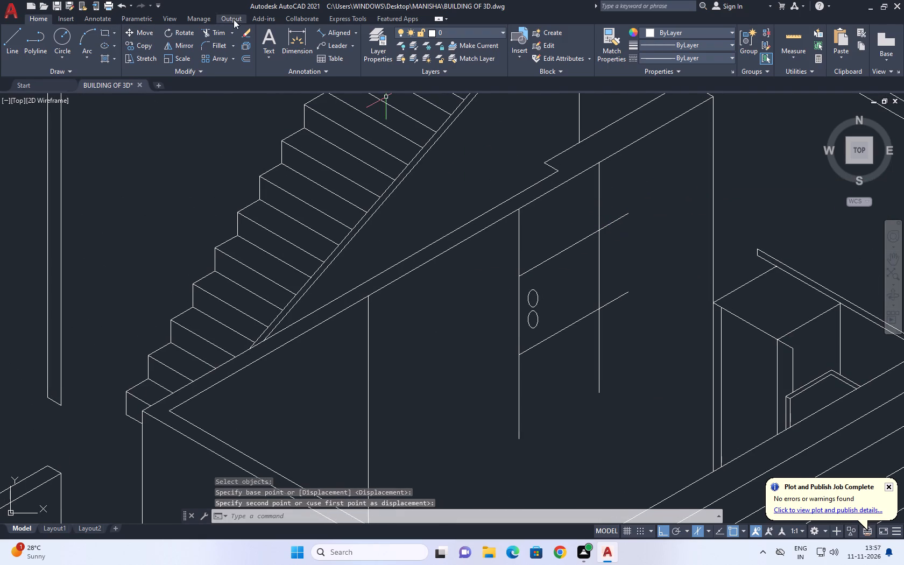
{"action": "left_click", "coordinate": [216, 32]}
{"action": "left_click_drag", "start_coordinate": [610, 202], "coordinate": [609, 216]}
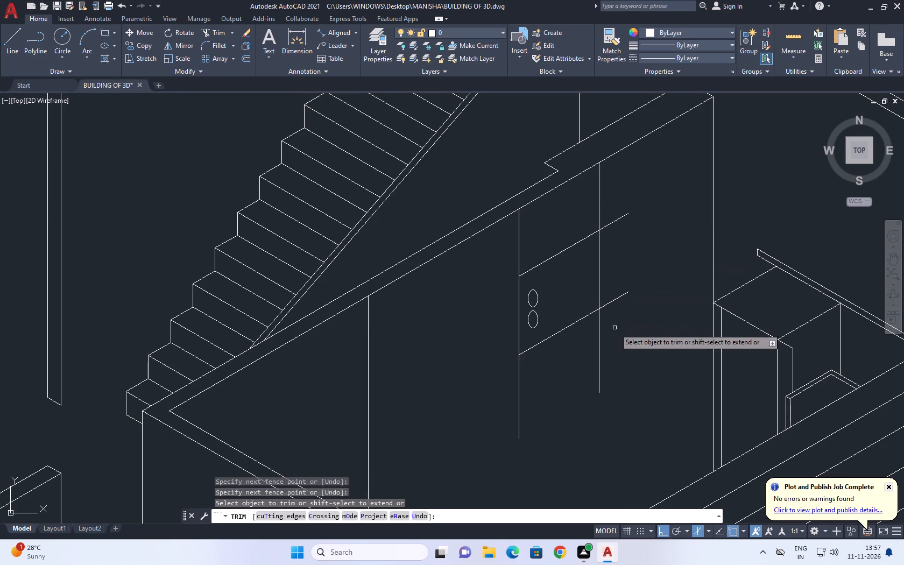
{"action": "left_click", "coordinate": [615, 329]}
{"action": "left_click", "coordinate": [615, 214]}
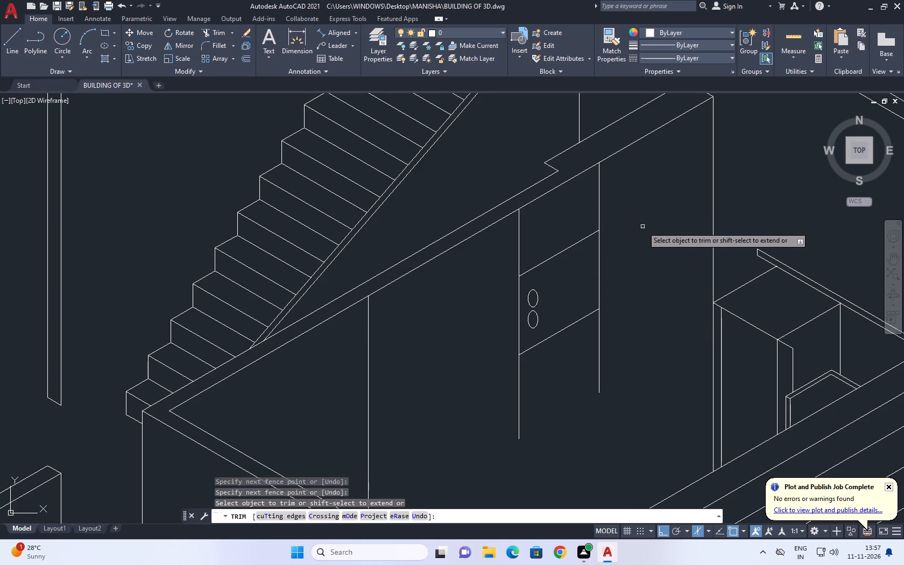
{"action": "right_click", "coordinate": [642, 227]}
{"action": "left_click", "coordinate": [675, 244]}
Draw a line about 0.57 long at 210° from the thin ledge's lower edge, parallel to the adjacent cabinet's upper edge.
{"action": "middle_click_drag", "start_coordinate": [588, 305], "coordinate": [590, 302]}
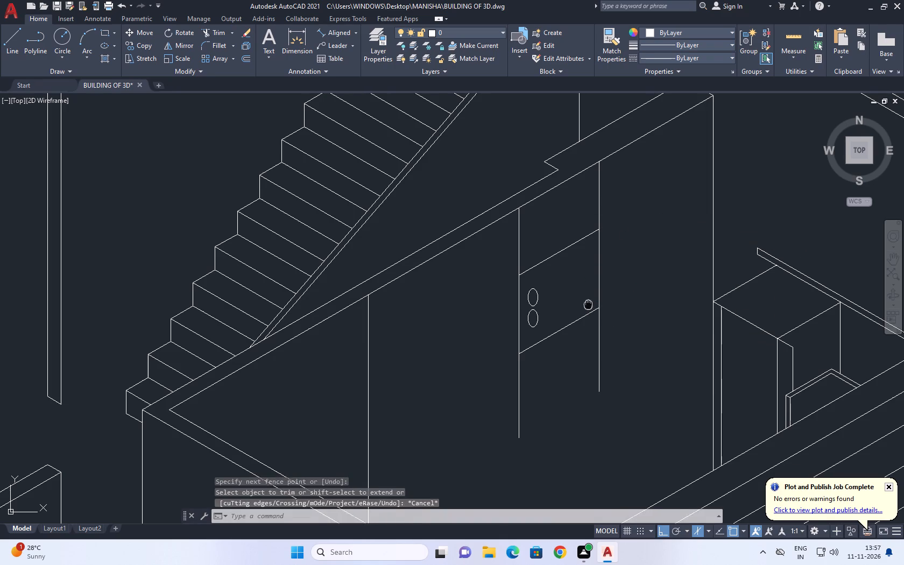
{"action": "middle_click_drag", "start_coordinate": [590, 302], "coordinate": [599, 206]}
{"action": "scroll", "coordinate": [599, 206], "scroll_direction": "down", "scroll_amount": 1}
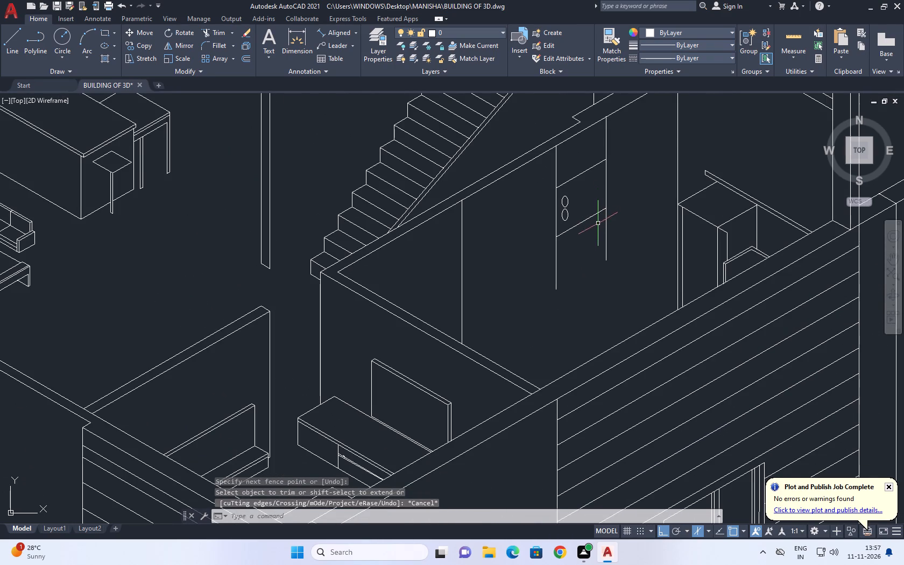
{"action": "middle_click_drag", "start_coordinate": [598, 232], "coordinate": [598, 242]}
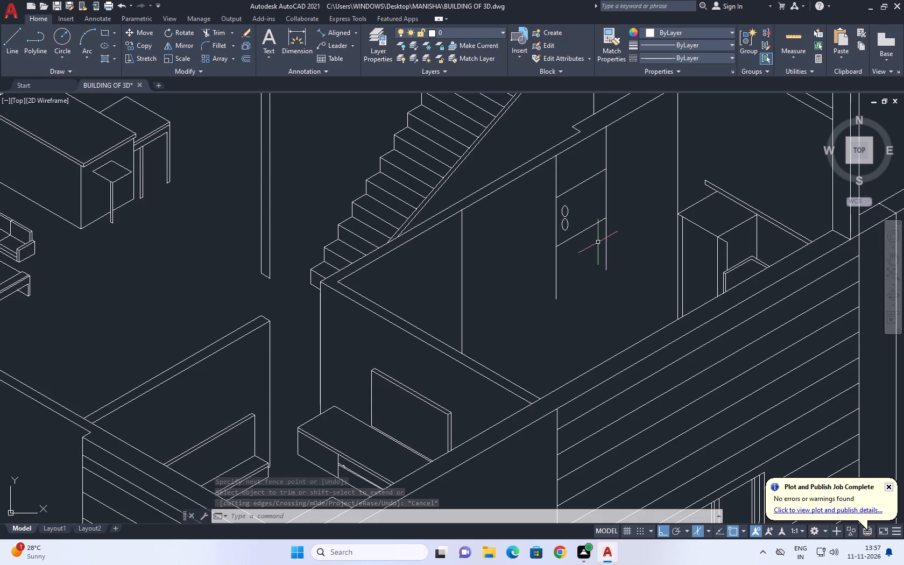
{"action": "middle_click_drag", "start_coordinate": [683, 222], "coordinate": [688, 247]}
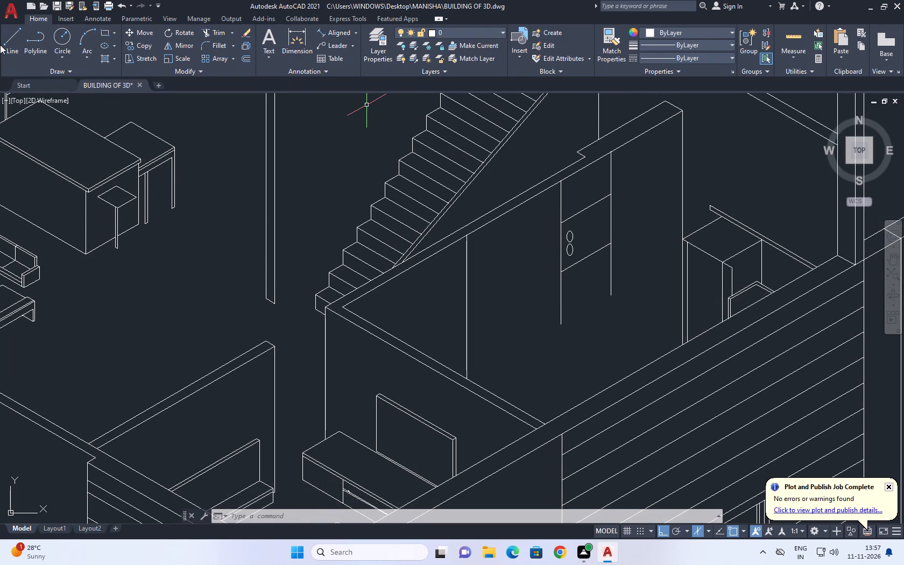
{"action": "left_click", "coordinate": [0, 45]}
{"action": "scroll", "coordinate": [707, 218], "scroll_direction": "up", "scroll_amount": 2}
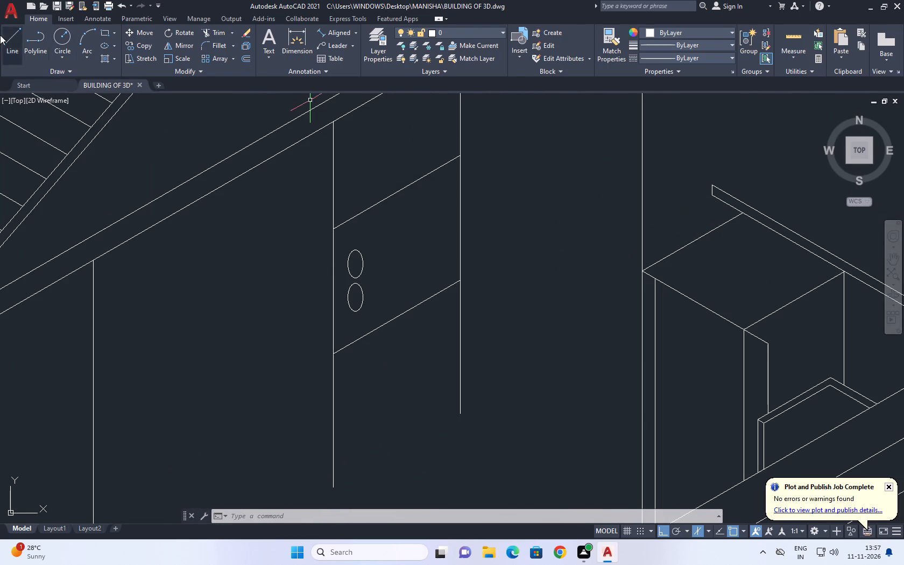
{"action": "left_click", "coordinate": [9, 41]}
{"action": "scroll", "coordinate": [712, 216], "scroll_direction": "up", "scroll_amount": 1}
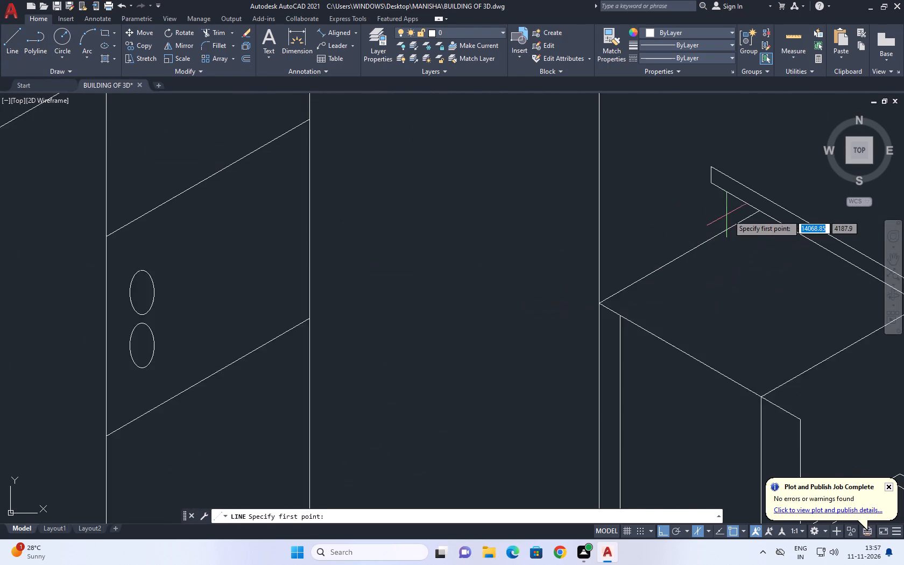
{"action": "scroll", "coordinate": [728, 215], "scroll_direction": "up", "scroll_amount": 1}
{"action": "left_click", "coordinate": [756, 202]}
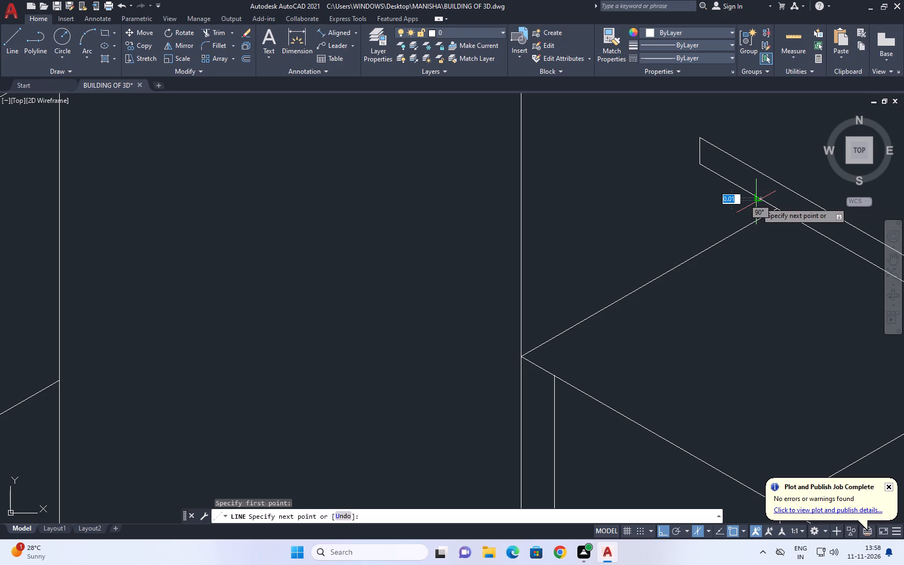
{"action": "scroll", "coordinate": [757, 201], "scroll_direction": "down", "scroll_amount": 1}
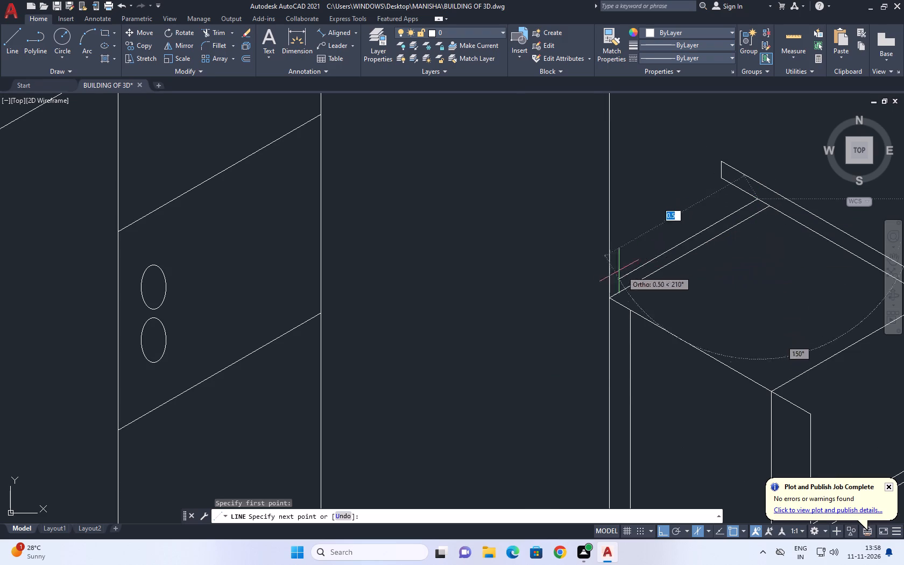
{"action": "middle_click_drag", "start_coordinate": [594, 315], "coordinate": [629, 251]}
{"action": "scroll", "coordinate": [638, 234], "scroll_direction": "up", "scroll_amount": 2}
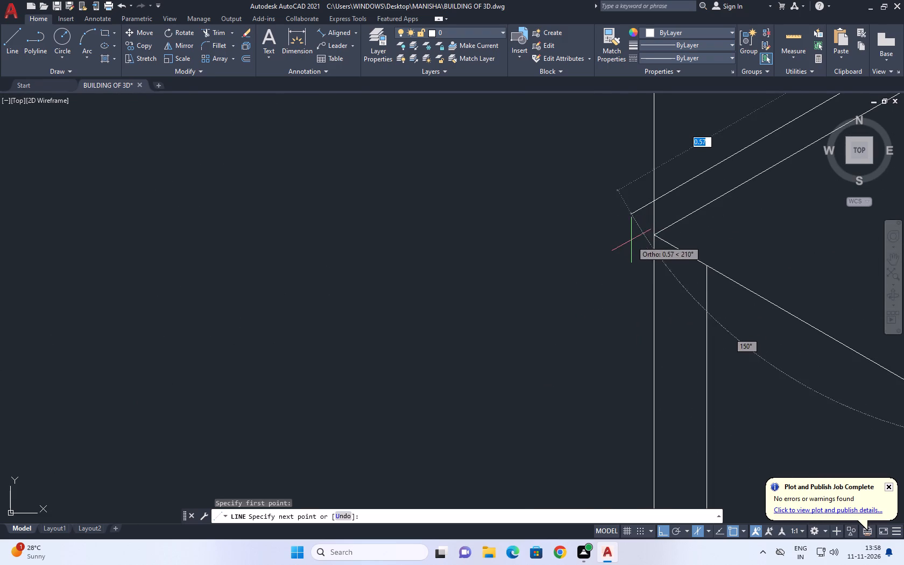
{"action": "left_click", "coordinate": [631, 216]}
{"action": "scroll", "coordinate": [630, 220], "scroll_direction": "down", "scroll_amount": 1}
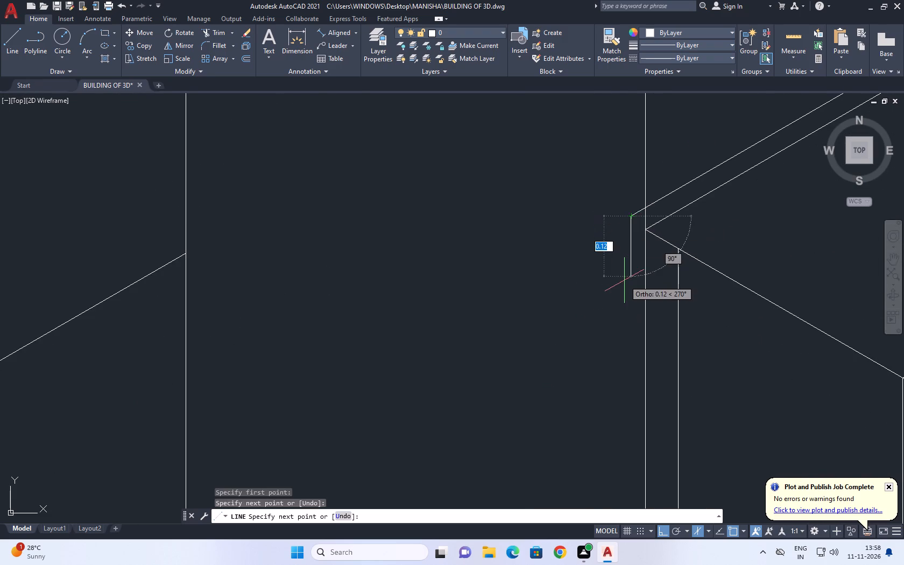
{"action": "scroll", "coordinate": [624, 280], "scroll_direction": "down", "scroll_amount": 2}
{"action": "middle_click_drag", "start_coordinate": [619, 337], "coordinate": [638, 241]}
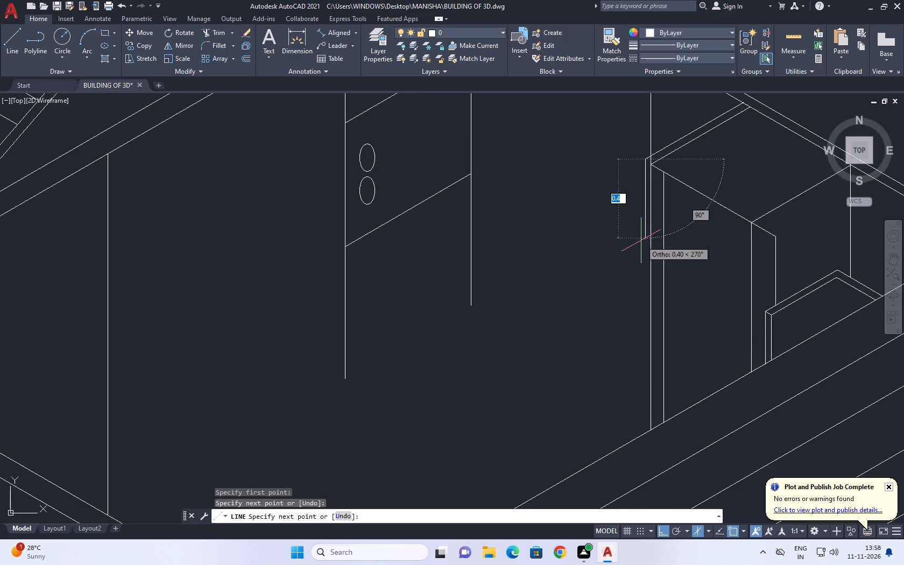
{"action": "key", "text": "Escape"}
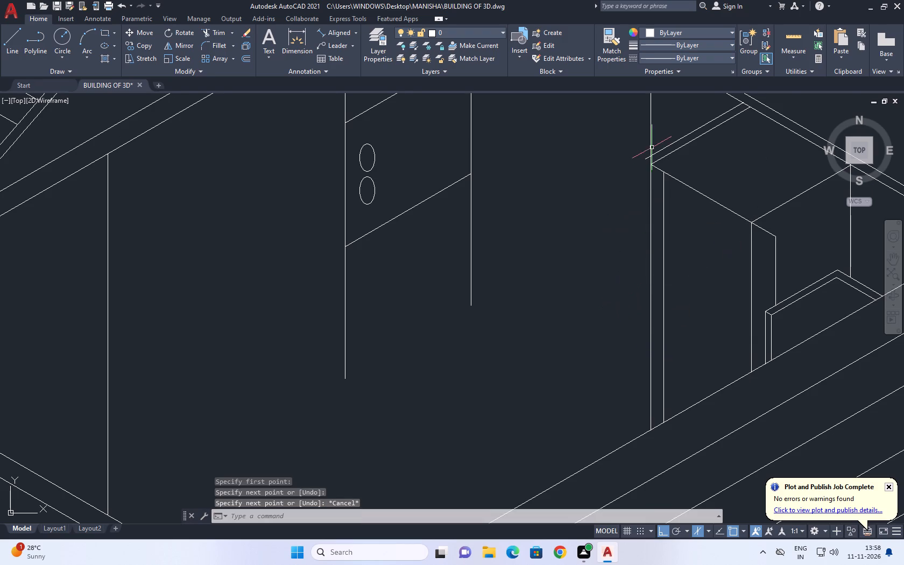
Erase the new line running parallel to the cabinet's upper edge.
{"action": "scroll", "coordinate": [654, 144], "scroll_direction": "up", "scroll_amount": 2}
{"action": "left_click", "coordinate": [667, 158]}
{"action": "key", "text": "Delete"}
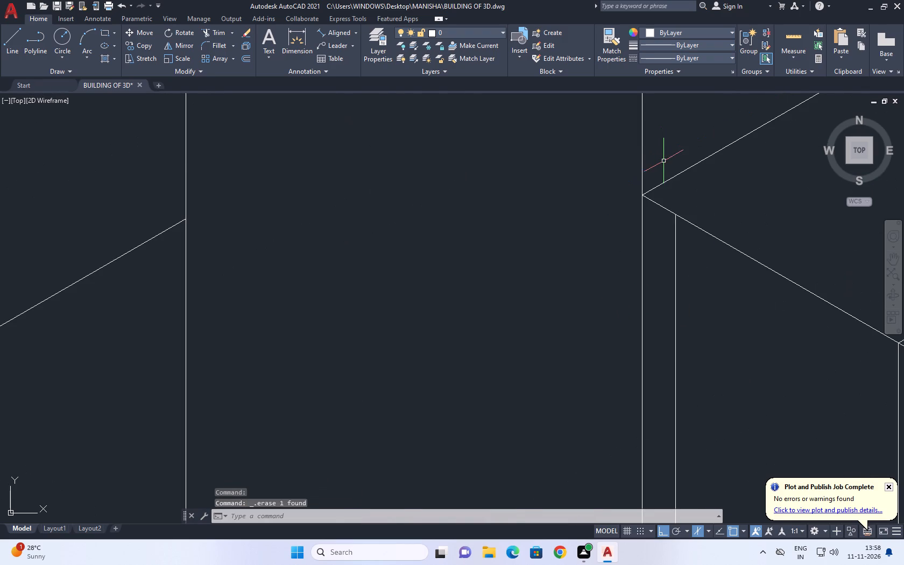
Draw a line about 0.5 long at 210° from the thin ledge's lower edge, just past the wall's vertical edge and parallel to the cabinet top.
{"action": "scroll", "coordinate": [663, 161], "scroll_direction": "down", "scroll_amount": 3}
{"action": "middle_click_drag", "start_coordinate": [690, 117], "coordinate": [675, 185]}
{"action": "key", "text": "l"}
{"action": "key", "text": "space"}
{"action": "scroll", "coordinate": [675, 189], "scroll_direction": "up", "scroll_amount": 3}
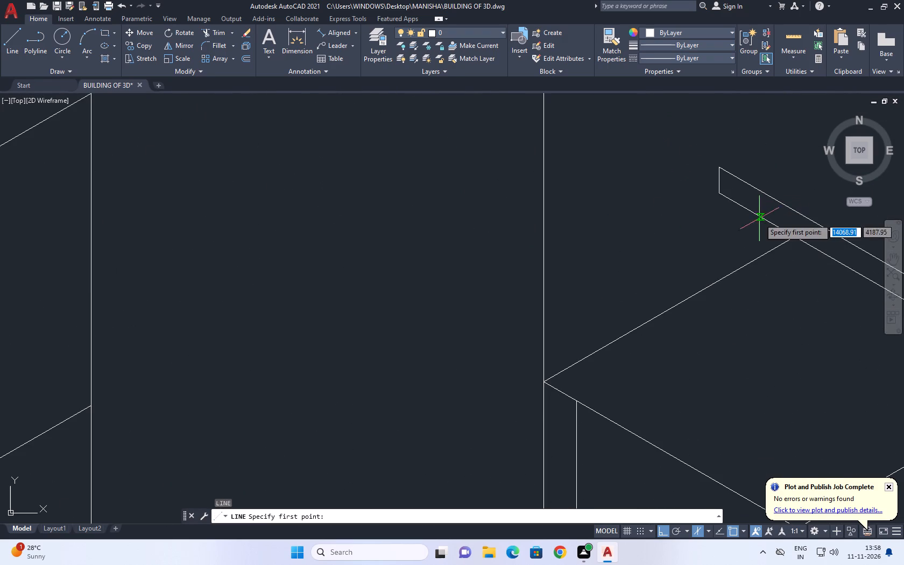
{"action": "left_click", "coordinate": [749, 213]}
{"action": "scroll", "coordinate": [682, 234], "scroll_direction": "down", "scroll_amount": 1}
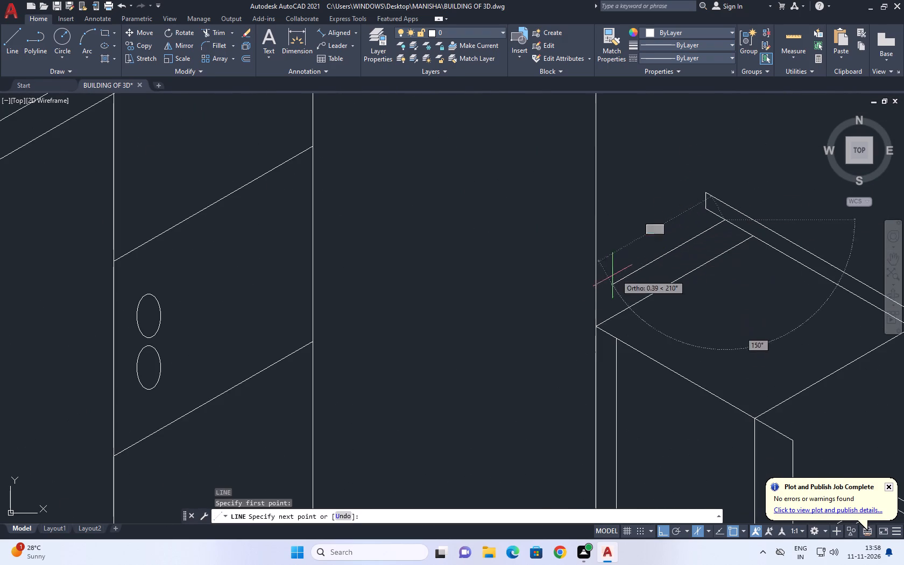
{"action": "middle_click_drag", "start_coordinate": [601, 284], "coordinate": [619, 248]}
{"action": "scroll", "coordinate": [603, 269], "scroll_direction": "up", "scroll_amount": 1}
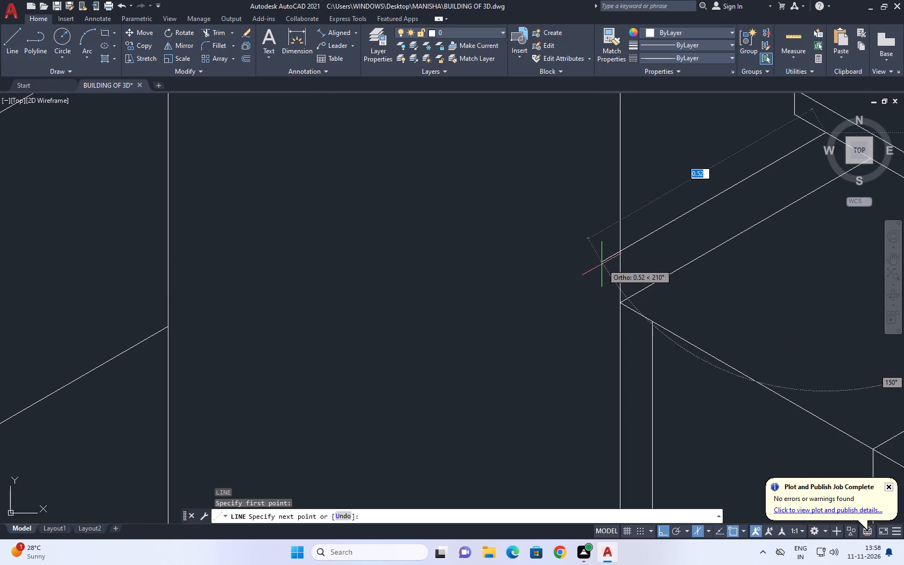
{"action": "left_click_drag", "start_coordinate": [588, 267], "coordinate": [582, 266]}
{"action": "key", "text": "space"}
{"action": "middle_click_drag", "start_coordinate": [617, 278], "coordinate": [573, 287]}
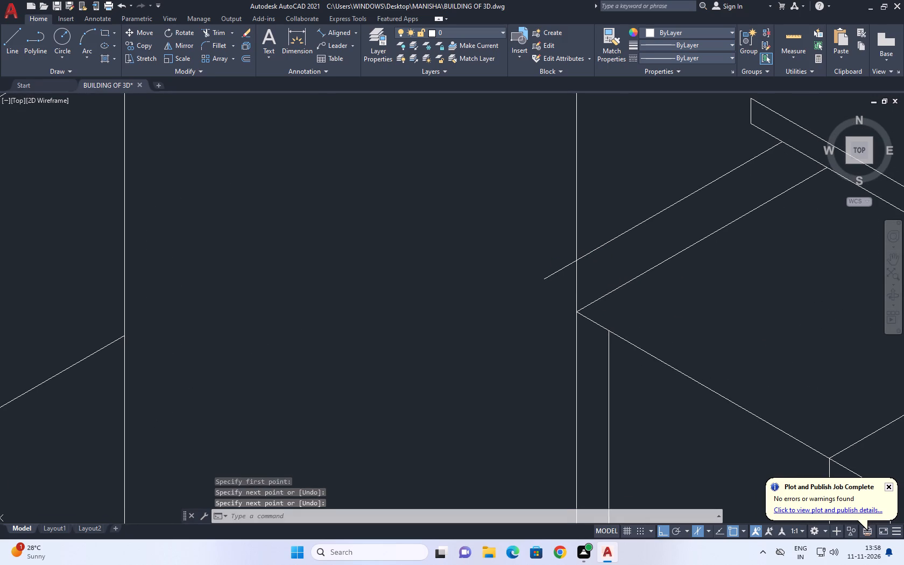
Fillet the cabinet's top front edge and the new 210° line with radius 0 into a sharp corner.
{"action": "type", "text": "F"}
{"action": "key", "text": "space"}
{"action": "left_click", "coordinate": [595, 324]}
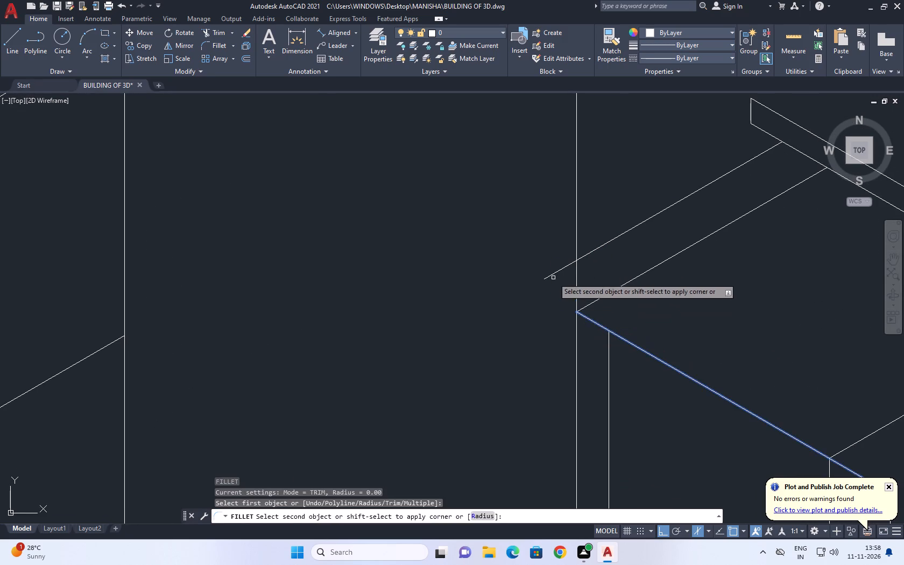
{"action": "left_click", "coordinate": [554, 273]}
{"action": "key", "text": "space"}
{"action": "scroll", "coordinate": [566, 306], "scroll_direction": "down", "scroll_amount": 2}
{"action": "middle_click_drag", "start_coordinate": [594, 320], "coordinate": [610, 256]}
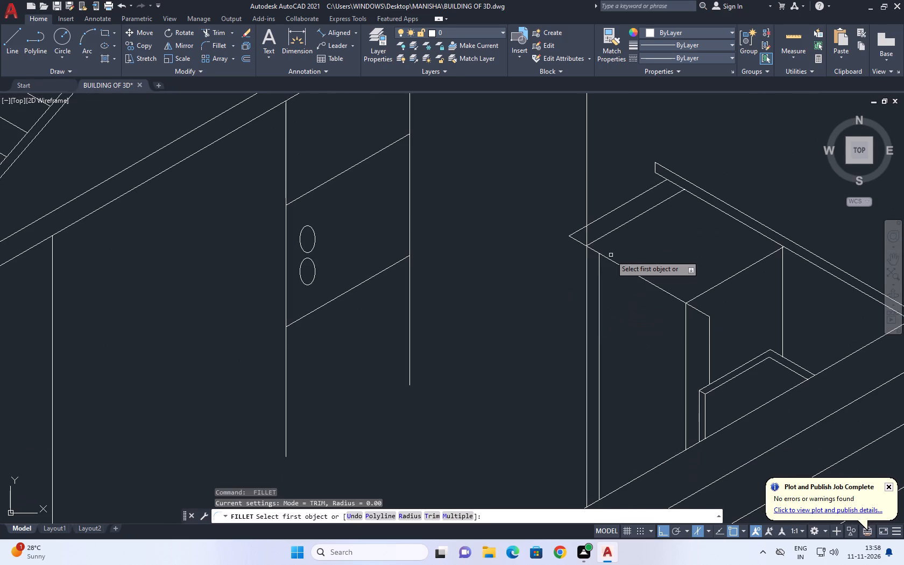
{"action": "key", "text": "Escape"}
Trim the piece of the wall's vertical edge lying between the new line and the cabinet's corner.
{"action": "key", "text": "t"}
{"action": "type", "text": "R"}
{"action": "key", "text": "space"}
{"action": "scroll", "coordinate": [591, 243], "scroll_direction": "up", "scroll_amount": 1}
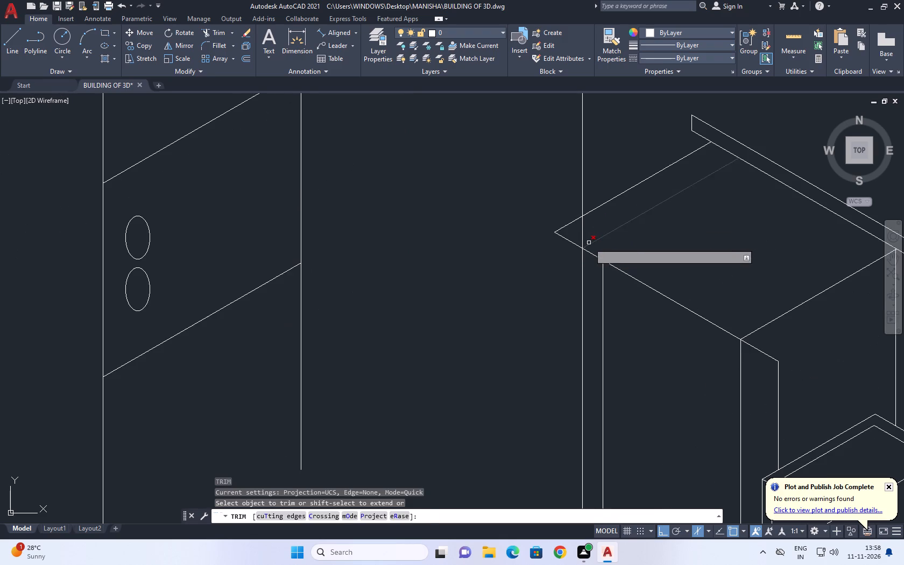
{"action": "left_click", "coordinate": [584, 233]}
{"action": "key", "text": "space"}
{"action": "middle_click_drag", "start_coordinate": [550, 248], "coordinate": [574, 229]}
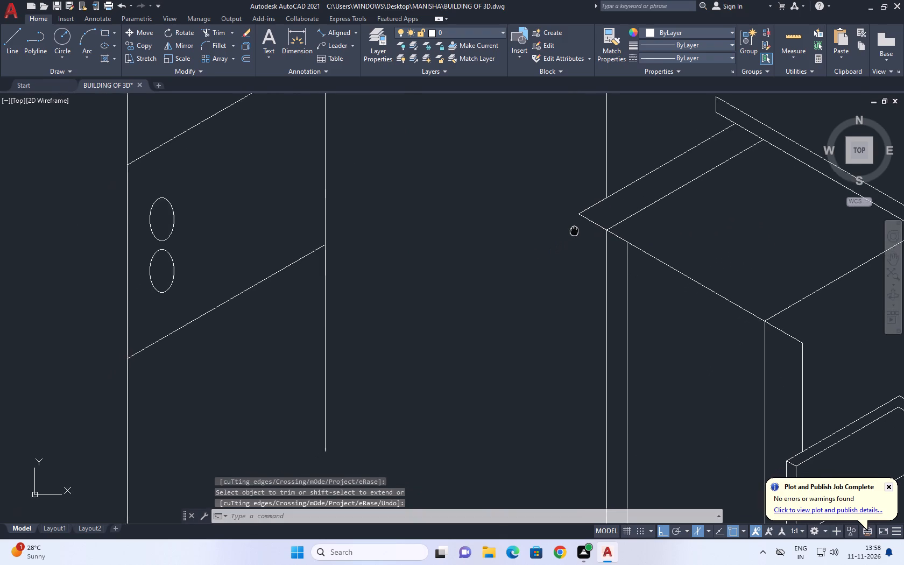
{"action": "middle_click_drag", "start_coordinate": [574, 229], "coordinate": [575, 228]}
Draw a vertical line about 0.5 long downward from the new sharp corner beside the cabinet.
{"action": "scroll", "coordinate": [575, 228], "scroll_direction": "up", "scroll_amount": 1}
{"action": "type", "text": "L"}
{"action": "key", "text": "space"}
{"action": "left_click", "coordinate": [582, 204]}
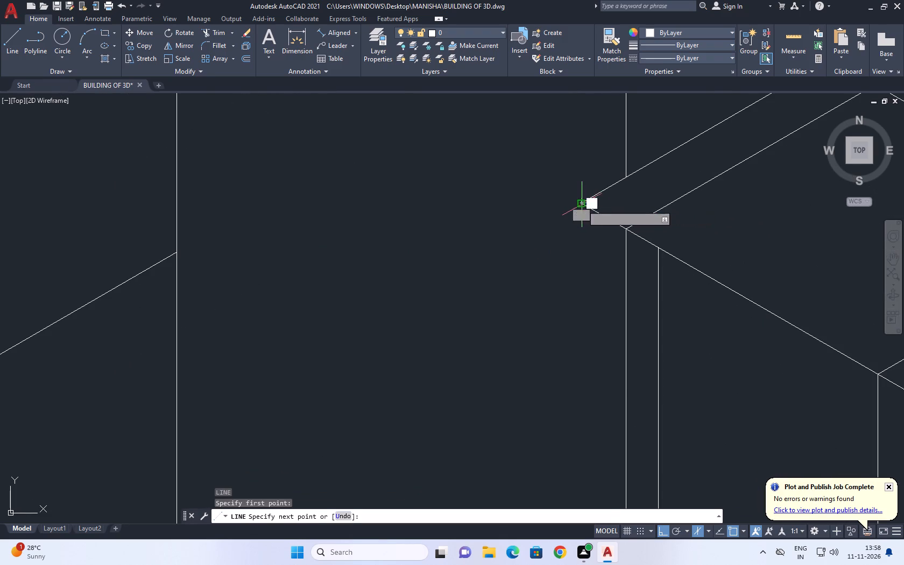
{"action": "scroll", "coordinate": [583, 193], "scroll_direction": "down", "scroll_amount": 2}
{"action": "middle_click_drag", "start_coordinate": [598, 364], "coordinate": [660, 244]}
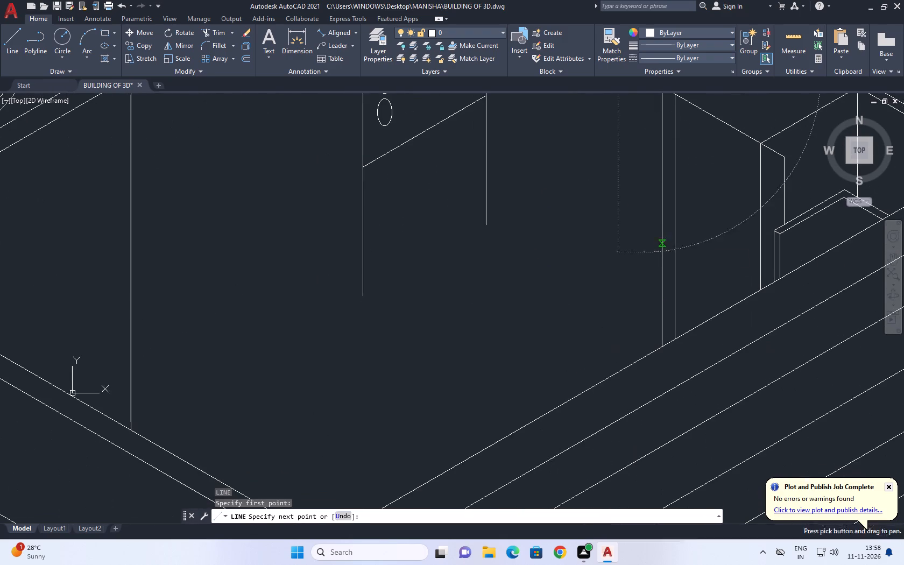
{"action": "middle_click", "coordinate": [643, 327]}
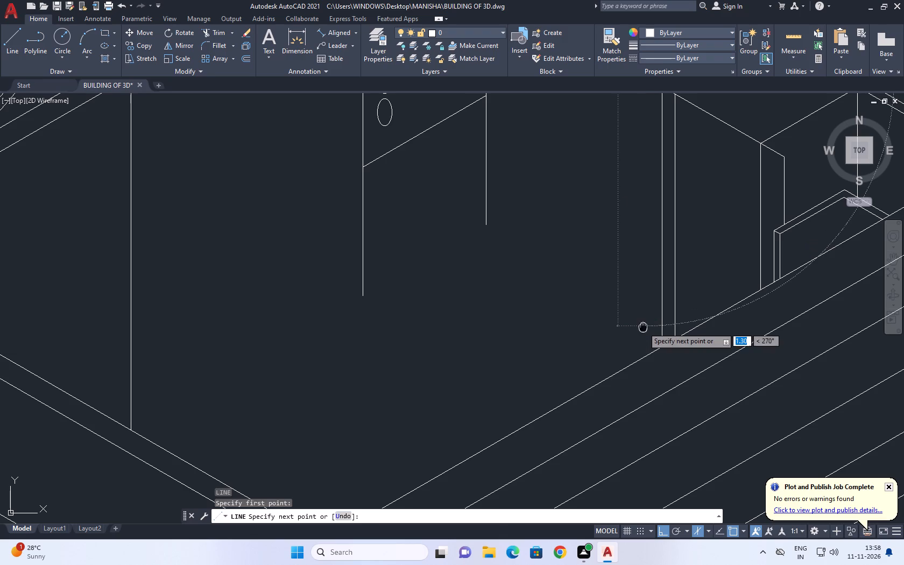
{"action": "middle_click_drag", "start_coordinate": [647, 218], "coordinate": [648, 344]}
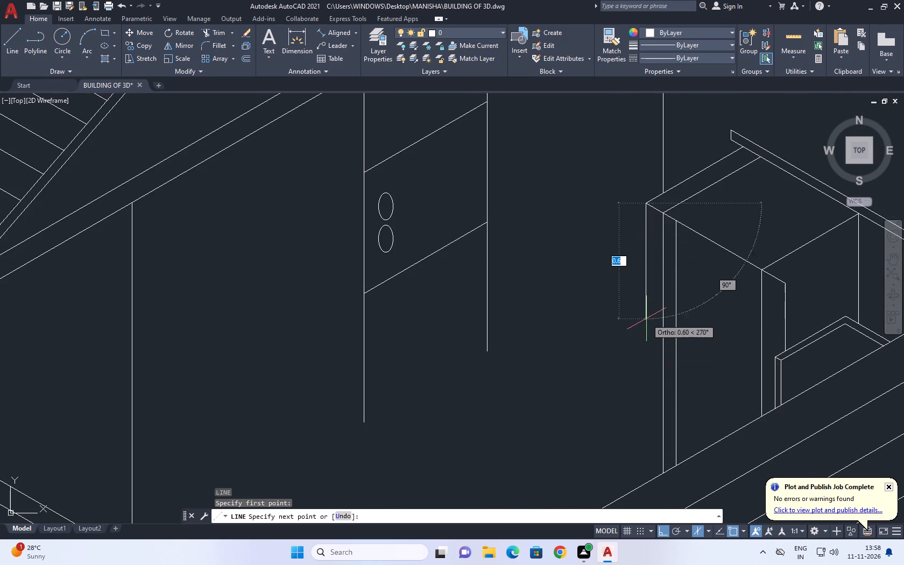
{"action": "left_click", "coordinate": [647, 303]}
{"action": "key", "text": "Escape"}
Move the new 210° line and its vertical line together about 0.03 at 330°, closer to the cabinet.
{"action": "middle_click_drag", "start_coordinate": [662, 245], "coordinate": [659, 290]}
{"action": "scroll", "coordinate": [646, 231], "scroll_direction": "up", "scroll_amount": 3}
{"action": "left_click", "coordinate": [660, 290]}
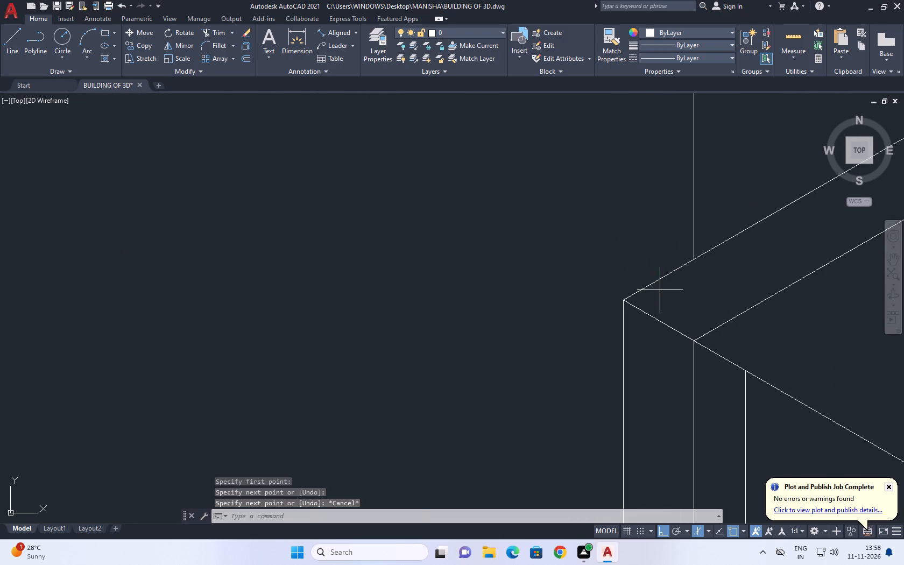
{"action": "left_click", "coordinate": [645, 271]}
{"action": "left_click", "coordinate": [628, 362]}
{"action": "left_click", "coordinate": [592, 342]}
{"action": "middle_click_drag", "start_coordinate": [695, 346], "coordinate": [651, 324]}
{"action": "type", "text": "M"}
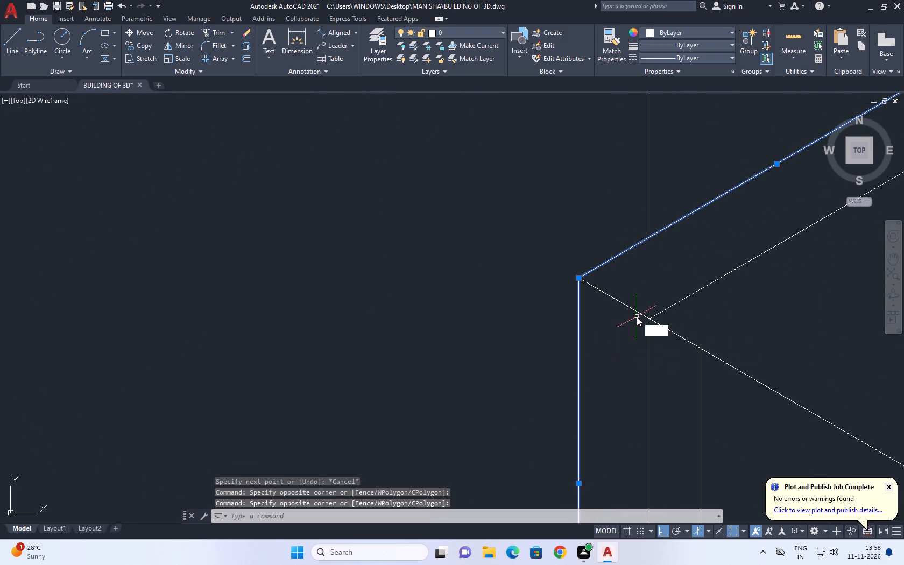
{"action": "key", "text": "space"}
{"action": "scroll", "coordinate": [625, 295], "scroll_direction": "up", "scroll_amount": 2}
{"action": "left_click", "coordinate": [624, 287]}
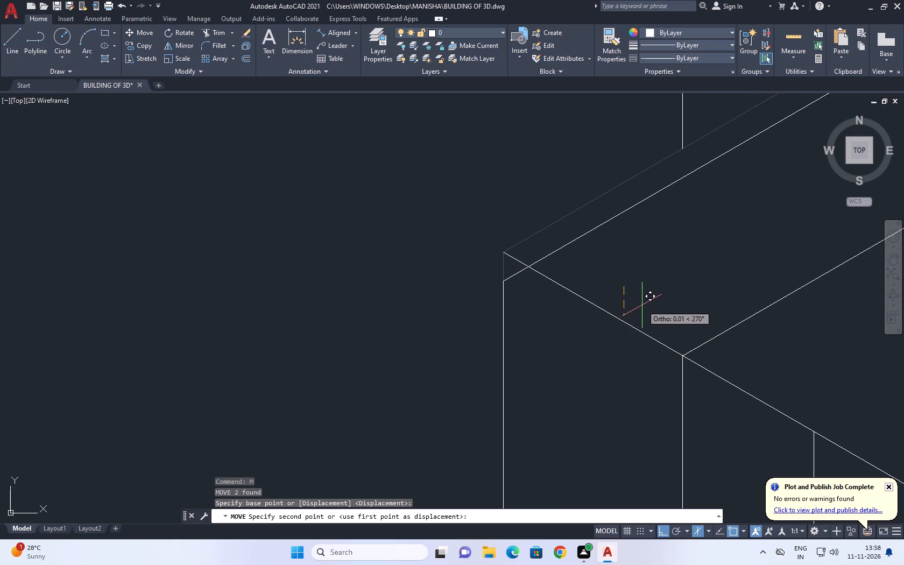
{"action": "key", "text": "F5"}
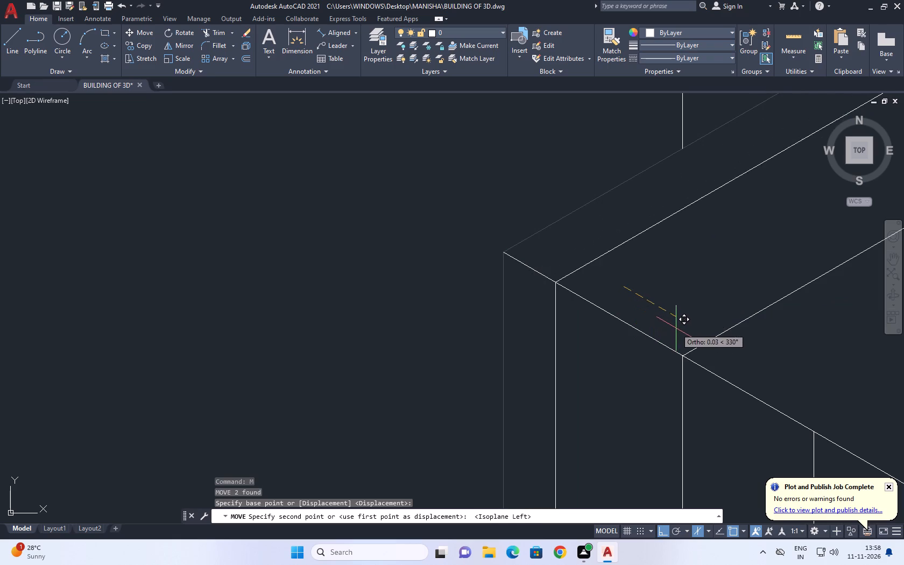
{"action": "left_click", "coordinate": [677, 328]}
Trim the stub of the cabinet's top edge that extends beyond the moved corner.
{"action": "scroll", "coordinate": [642, 295], "scroll_direction": "down", "scroll_amount": 2}
{"action": "middle_click_drag", "start_coordinate": [704, 296], "coordinate": [707, 305]}
{"action": "scroll", "coordinate": [704, 306], "scroll_direction": "down", "scroll_amount": 2}
{"action": "middle_click_drag", "start_coordinate": [751, 330], "coordinate": [714, 314]}
{"action": "scroll", "coordinate": [710, 310], "scroll_direction": "up", "scroll_amount": 1}
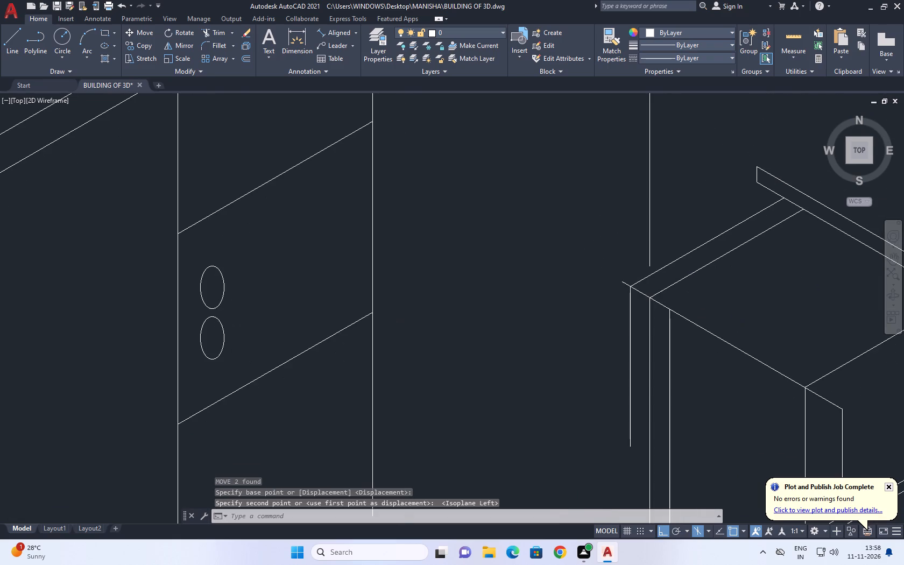
{"action": "type", "text": "TR"}
{"action": "key", "text": "space"}
{"action": "left_click", "coordinate": [584, 259]}
{"action": "left_click", "coordinate": [566, 280]}
{"action": "key", "text": "space"}
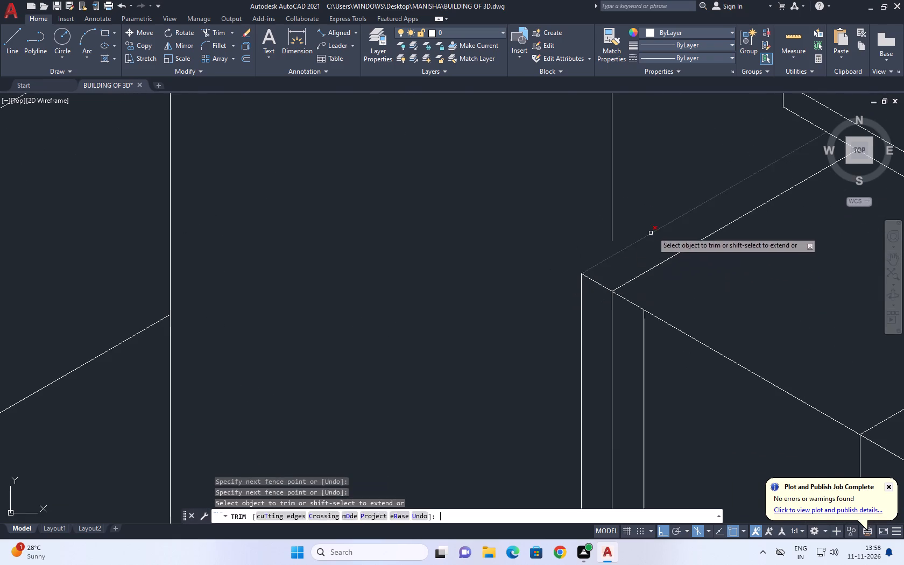
Draw a line about 2.88 long at 210° from the short vertical line's lower end, past the front wall's inner top edge.
{"action": "scroll", "coordinate": [653, 231], "scroll_direction": "down", "scroll_amount": 3}
{"action": "middle_click", "coordinate": [640, 317]}
{"action": "type", "text": "L"}
{"action": "key", "text": "space"}
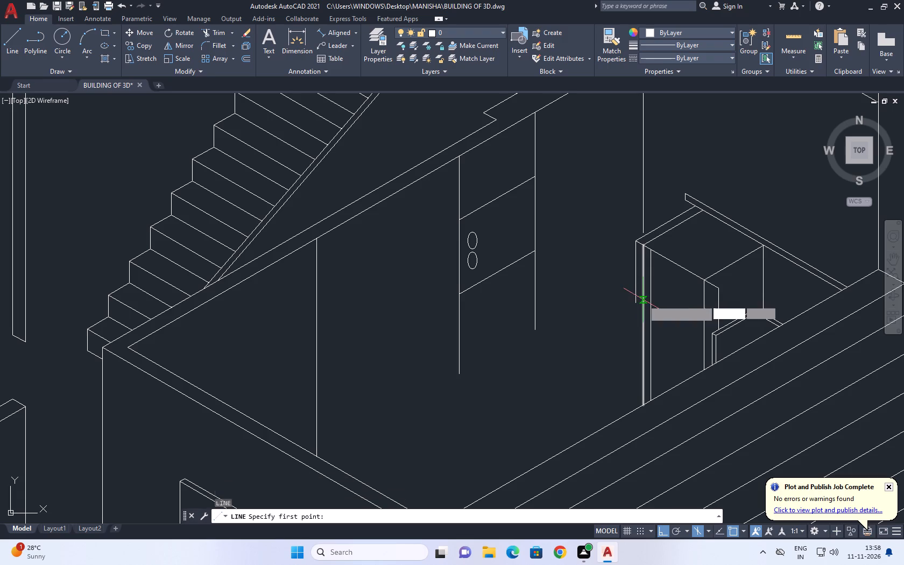
{"action": "scroll", "coordinate": [630, 303], "scroll_direction": "up", "scroll_amount": 1}
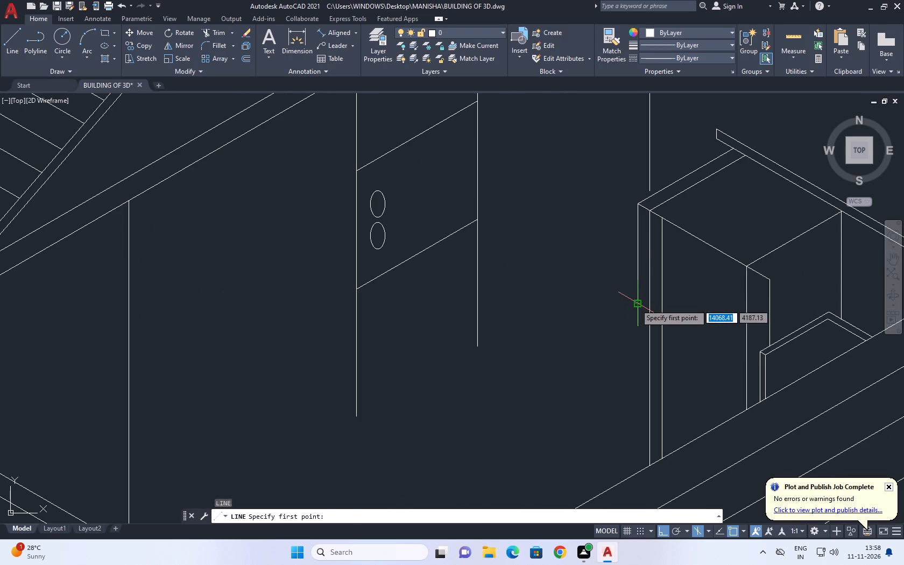
{"action": "left_click", "coordinate": [635, 304]}
{"action": "scroll", "coordinate": [411, 371], "scroll_direction": "down", "scroll_amount": 2}
{"action": "key", "text": "F5"}
{"action": "scroll", "coordinate": [436, 378], "scroll_direction": "down", "scroll_amount": 1}
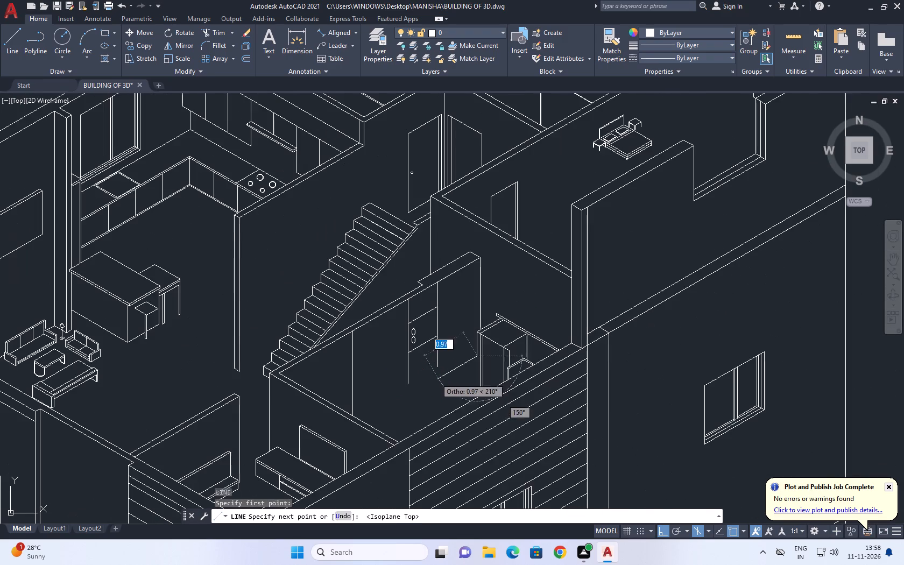
{"action": "scroll", "coordinate": [356, 425], "scroll_direction": "up", "scroll_amount": 5}
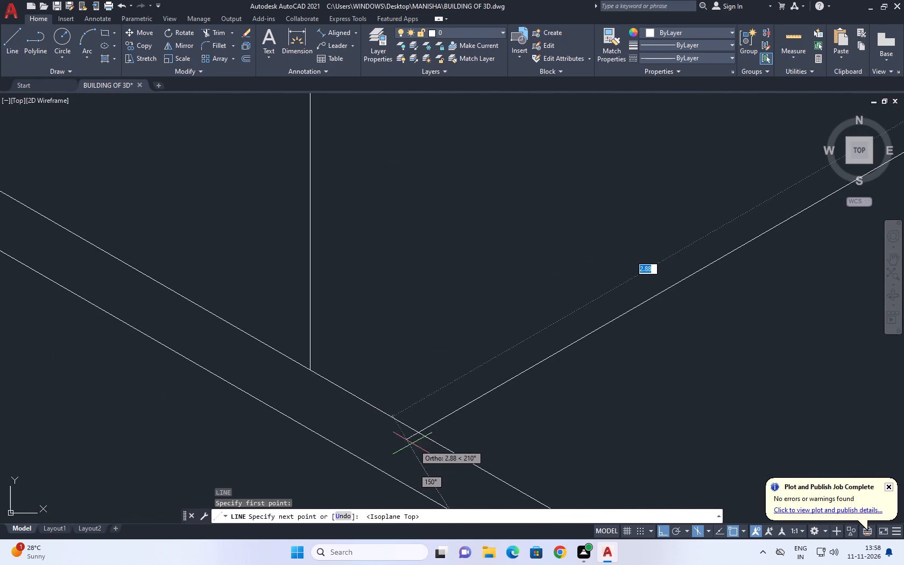
{"action": "left_click", "coordinate": [404, 442]}
{"action": "key", "text": "space"}
Draw a short line about 0.09 long at 330° from the short vertical line's lower end, crossing the cabinet's vertical edge.
{"action": "scroll", "coordinate": [495, 404], "scroll_direction": "down", "scroll_amount": 4}
{"action": "scroll", "coordinate": [599, 388], "scroll_direction": "up", "scroll_amount": 1}
{"action": "middle_click_drag", "start_coordinate": [599, 388], "coordinate": [559, 397]}
{"action": "key", "text": "space"}
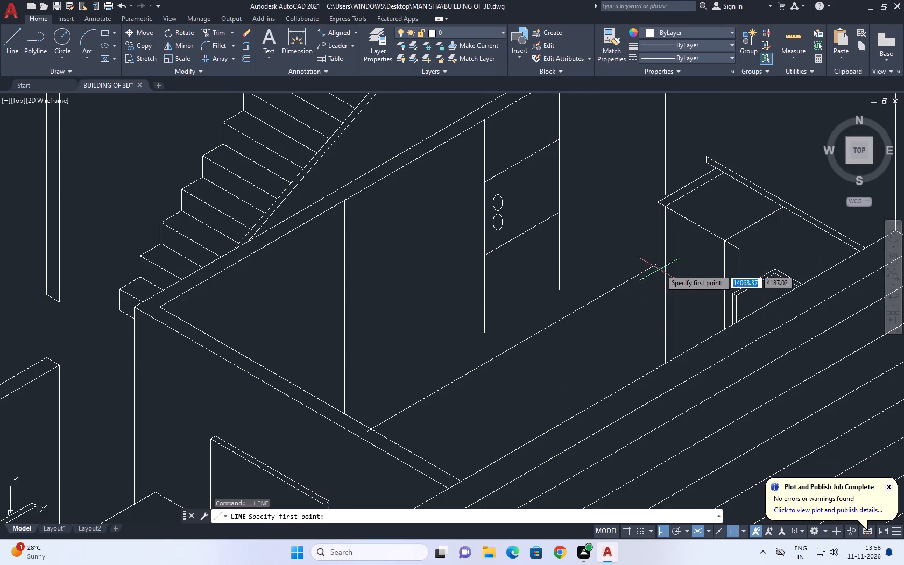
{"action": "scroll", "coordinate": [660, 266], "scroll_direction": "up", "scroll_amount": 2}
{"action": "left_click", "coordinate": [665, 266]}
{"action": "scroll", "coordinate": [681, 278], "scroll_direction": "up", "scroll_amount": 3}
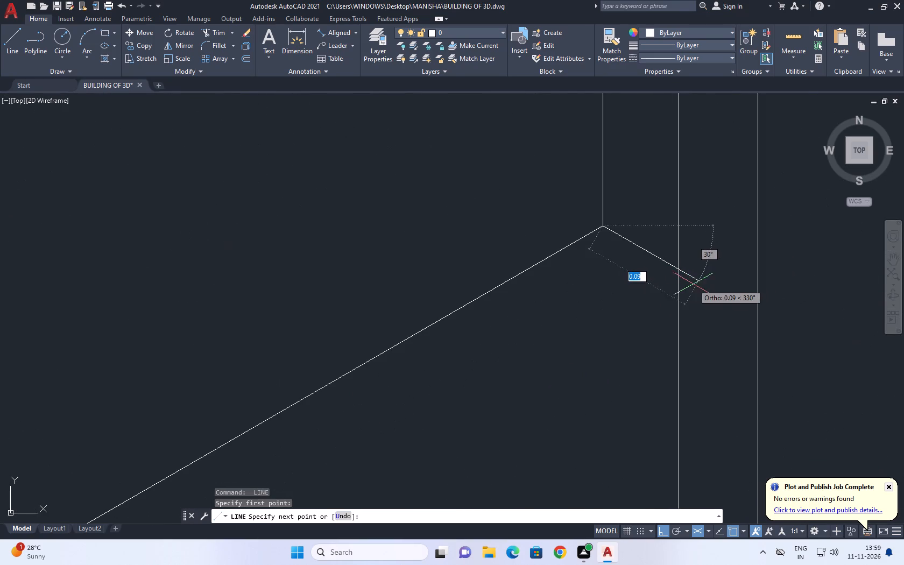
{"action": "left_click", "coordinate": [695, 287]}
{"action": "key", "text": "space"}
Draw a second line at 210° from where the short line crosses the cabinet's edge, past the front wall's inner top edge.
{"action": "key", "text": "space"}
{"action": "left_click", "coordinate": [675, 269]}
{"action": "scroll", "coordinate": [653, 269], "scroll_direction": "down", "scroll_amount": 2}
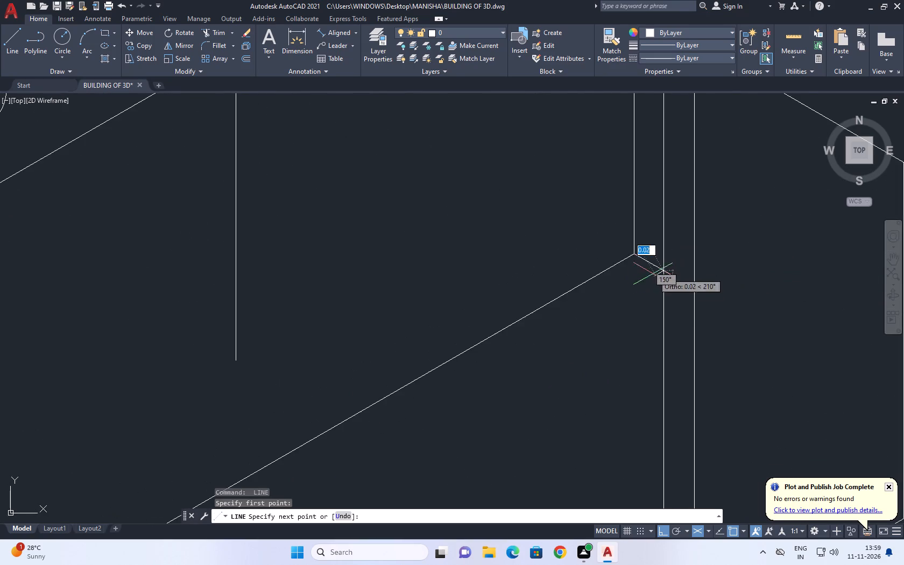
{"action": "middle_click_drag", "start_coordinate": [504, 383], "coordinate": [569, 296]}
{"action": "scroll", "coordinate": [618, 276], "scroll_direction": "down", "scroll_amount": 2}
{"action": "middle_click_drag", "start_coordinate": [450, 390], "coordinate": [569, 280]}
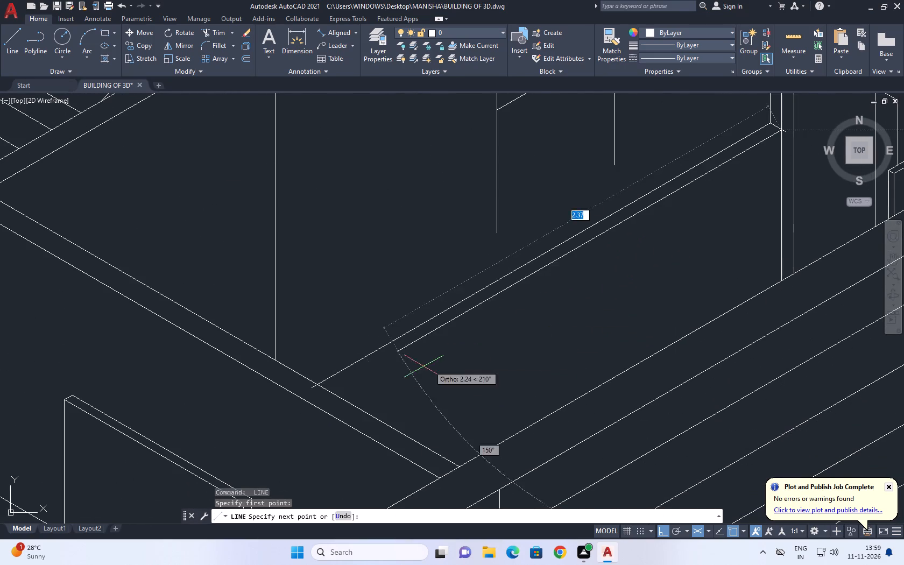
{"action": "scroll", "coordinate": [338, 392], "scroll_direction": "up", "scroll_amount": 4}
{"action": "left_click", "coordinate": [311, 401]}
{"action": "key", "text": "Escape"}
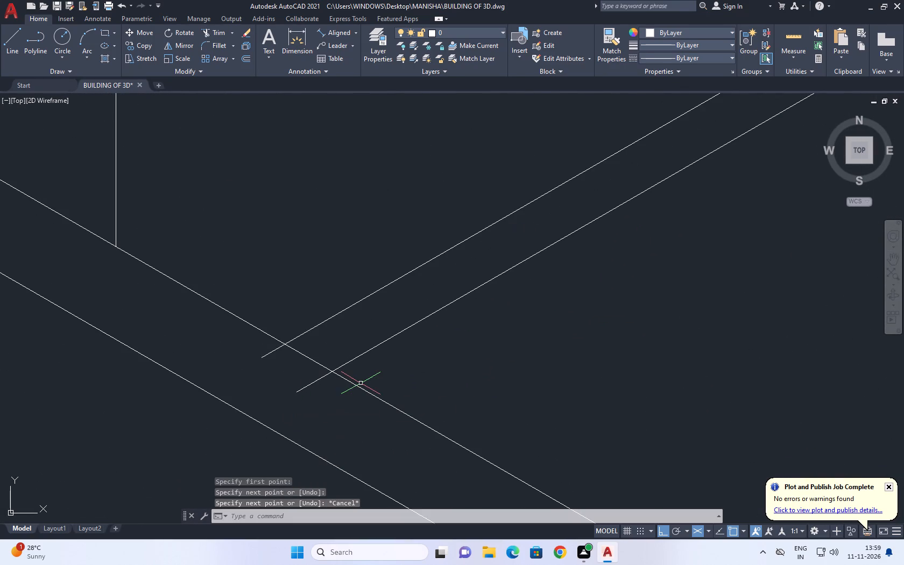
Trim both parallel 210° lines where they extend beyond the front wall's inner top edge.
{"action": "type", "text": "TR"}
{"action": "key", "text": "space"}
{"action": "left_click", "coordinate": [259, 339]}
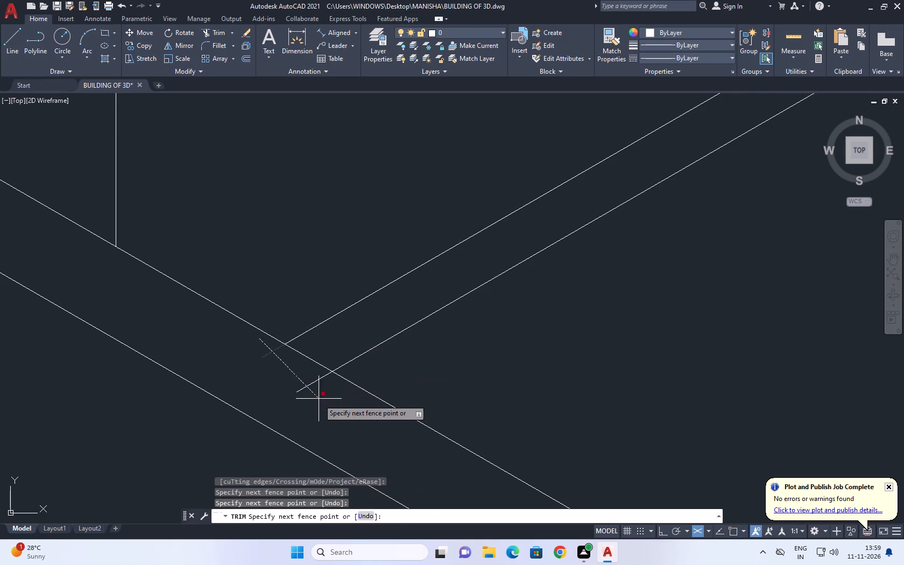
{"action": "left_click_drag", "start_coordinate": [323, 401], "coordinate": [329, 402]}
Trim the short 330° line where it extends beyond the cabinet's vertical edge.
{"action": "scroll", "coordinate": [337, 385], "scroll_direction": "down", "scroll_amount": 3}
{"action": "middle_click_drag", "start_coordinate": [534, 289], "coordinate": [453, 400]}
{"action": "scroll", "coordinate": [453, 400], "scroll_direction": "up", "scroll_amount": 1}
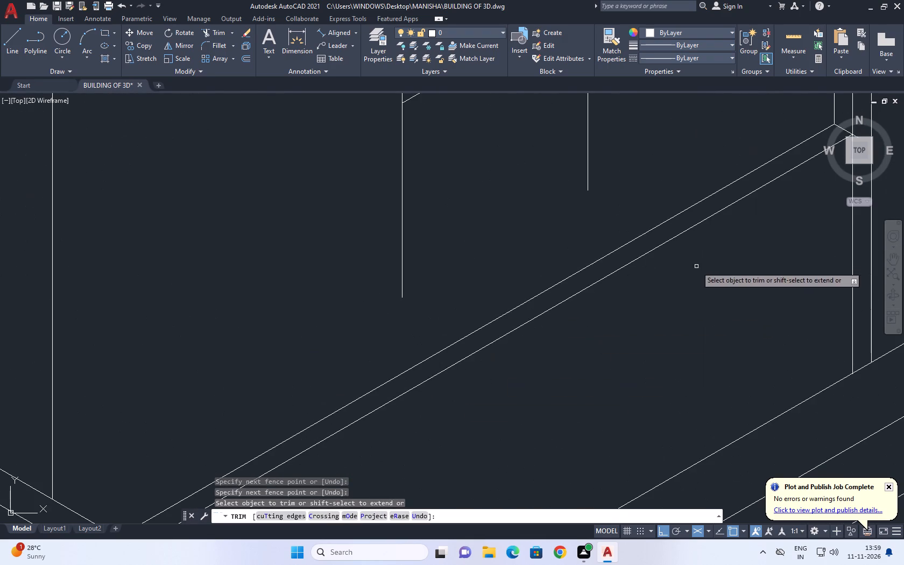
{"action": "middle_click_drag", "start_coordinate": [739, 218], "coordinate": [456, 404]}
{"action": "scroll", "coordinate": [575, 326], "scroll_direction": "up", "scroll_amount": 3}
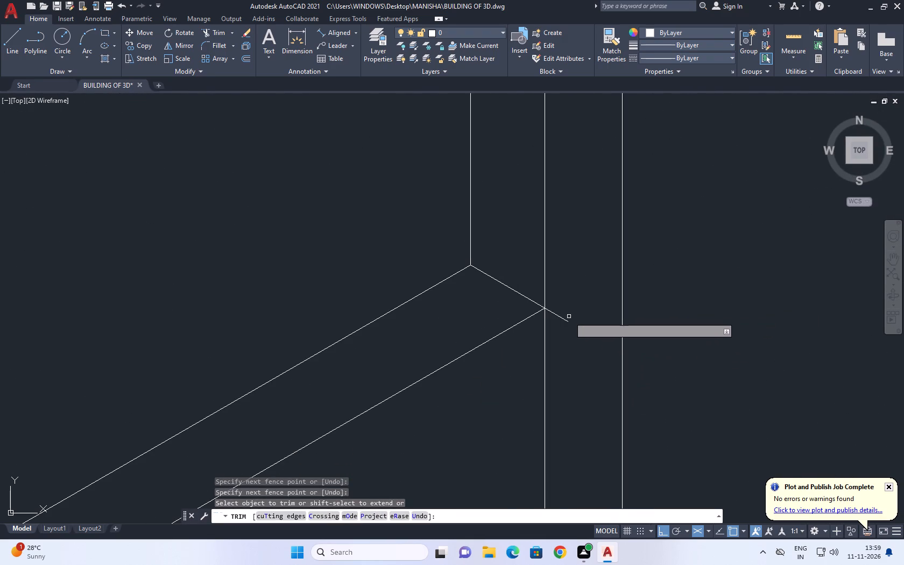
{"action": "left_click", "coordinate": [569, 316]}
{"action": "left_click_drag", "start_coordinate": [556, 330], "coordinate": [554, 338]}
{"action": "scroll", "coordinate": [578, 336], "scroll_direction": "down", "scroll_amount": 2}
{"action": "middle_click_drag", "start_coordinate": [583, 352], "coordinate": [628, 385]}
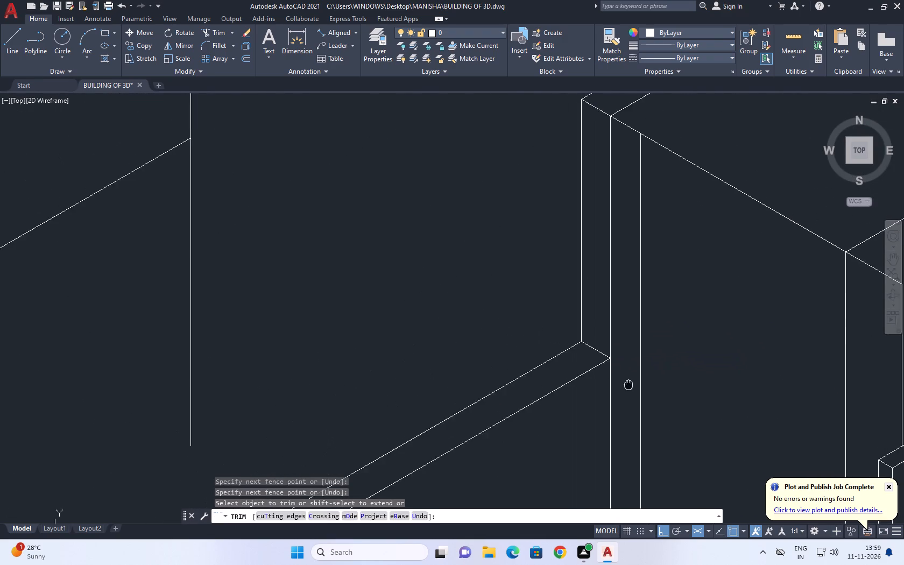
{"action": "middle_click_drag", "start_coordinate": [628, 385], "coordinate": [637, 333]}
{"action": "key", "text": "Escape"}
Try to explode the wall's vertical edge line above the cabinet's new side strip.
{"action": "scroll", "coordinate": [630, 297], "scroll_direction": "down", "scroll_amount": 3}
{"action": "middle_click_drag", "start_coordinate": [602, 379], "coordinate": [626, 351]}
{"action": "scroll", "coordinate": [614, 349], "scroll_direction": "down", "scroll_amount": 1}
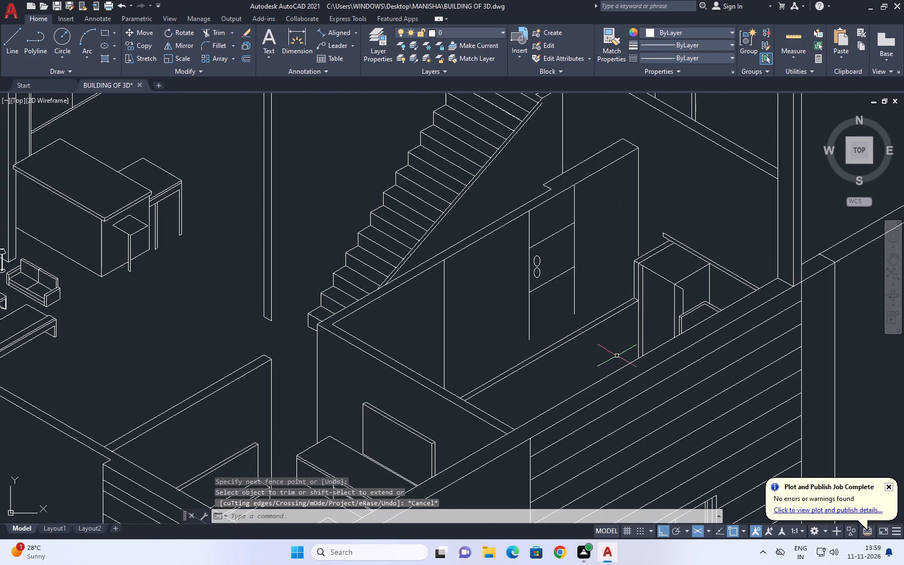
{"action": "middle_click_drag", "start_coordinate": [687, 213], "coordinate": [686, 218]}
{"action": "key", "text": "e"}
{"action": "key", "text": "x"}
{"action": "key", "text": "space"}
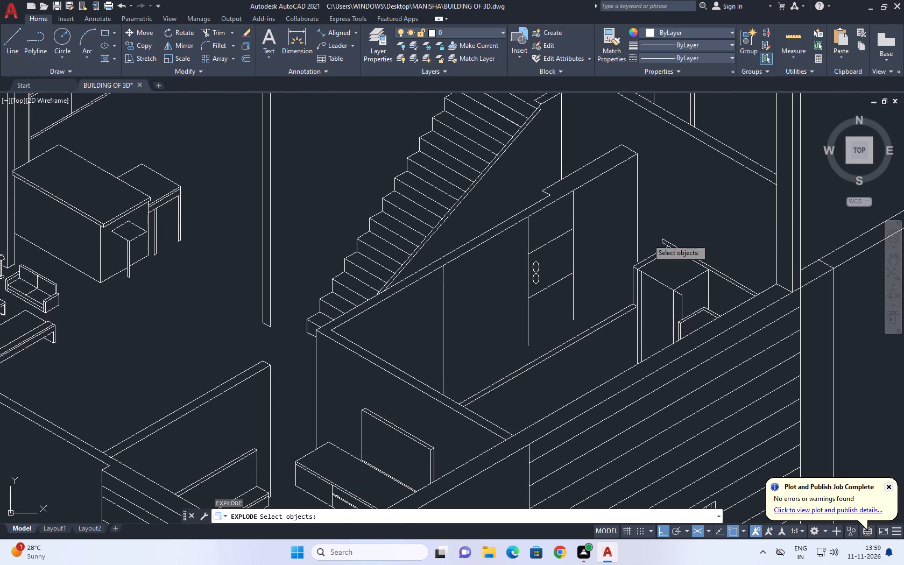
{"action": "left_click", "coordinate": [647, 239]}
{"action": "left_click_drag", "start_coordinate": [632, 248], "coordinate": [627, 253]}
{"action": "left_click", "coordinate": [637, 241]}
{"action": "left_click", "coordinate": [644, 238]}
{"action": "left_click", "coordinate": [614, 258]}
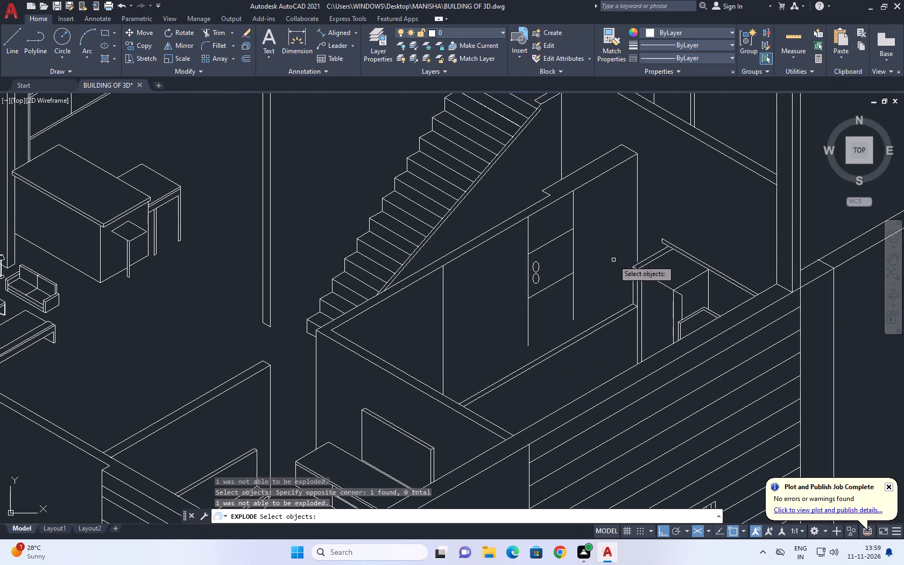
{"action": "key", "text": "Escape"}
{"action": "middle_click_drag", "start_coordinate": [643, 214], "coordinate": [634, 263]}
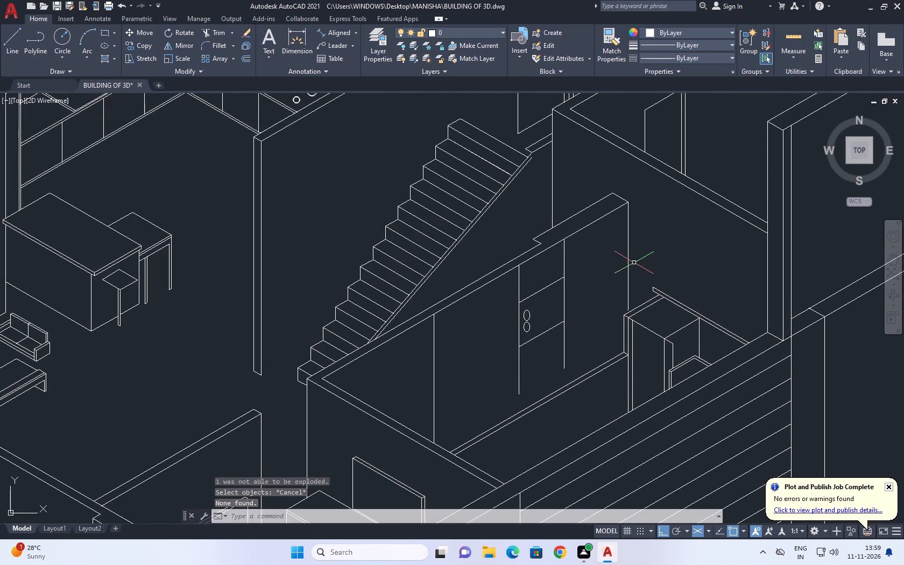
Extend the wall's vertical edge line above the cabinet down to the cabinet's top corner.
{"action": "type", "text": "EX"}
{"action": "key", "text": "space"}
{"action": "left_click", "coordinate": [617, 274]}
{"action": "left_click", "coordinate": [646, 255]}
{"action": "key", "text": "Escape"}
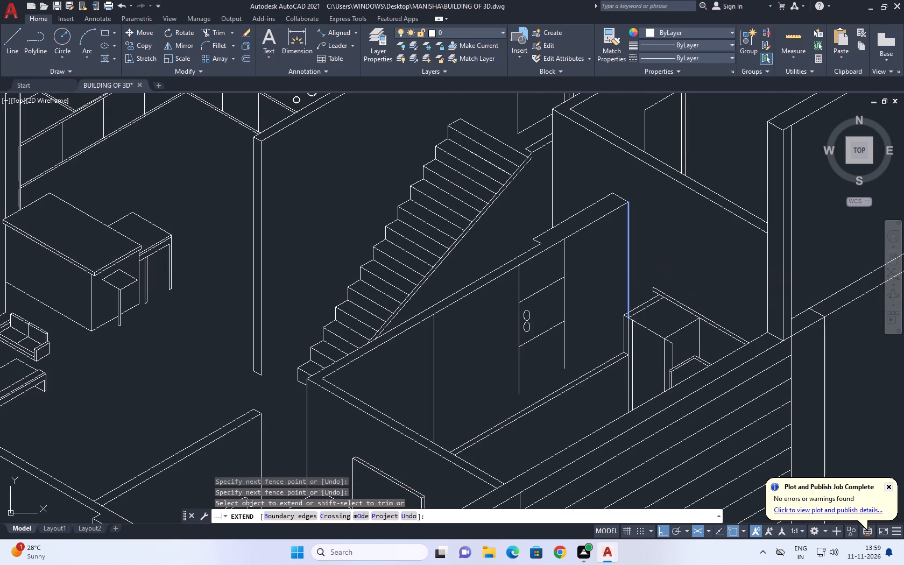
Extend both vertical edges of the door panel on the stair-side wall down to the upper of the two parallel 210° lines.
{"action": "middle_click_drag", "start_coordinate": [577, 268], "coordinate": [592, 276]}
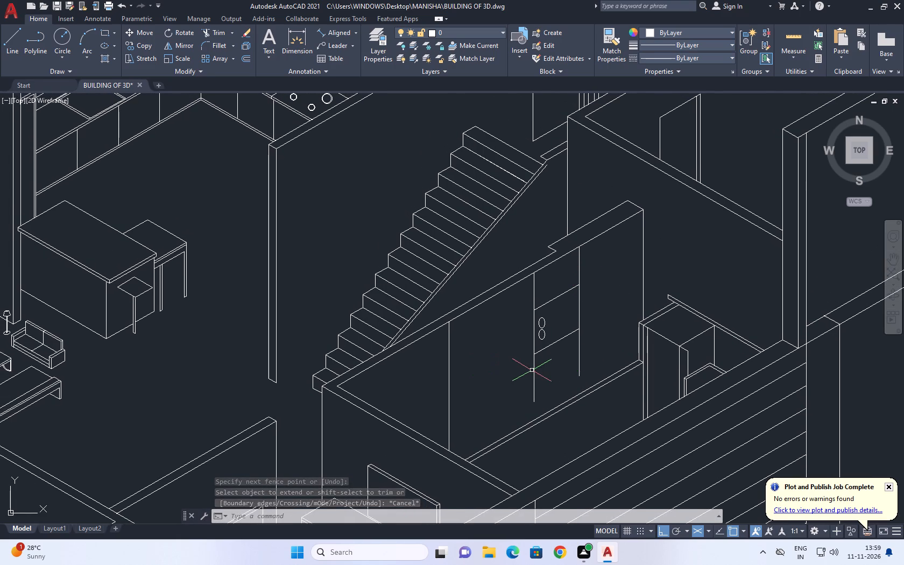
{"action": "type", "text": "EX"}
{"action": "key", "text": "space"}
{"action": "left_click", "coordinate": [506, 376]}
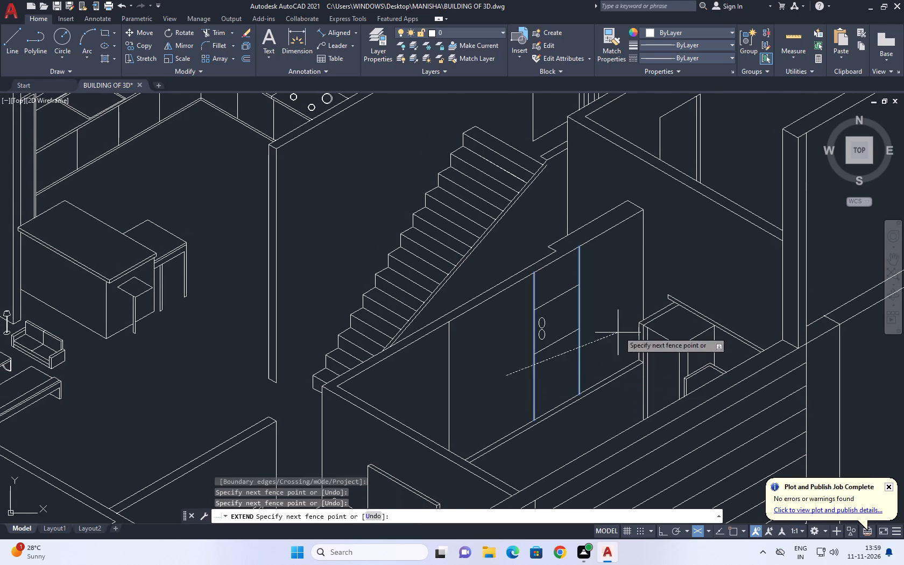
{"action": "left_click", "coordinate": [620, 328]}
{"action": "key", "text": "Escape"}
Scale down the two small ellipses on the door panel about a point between them.
{"action": "scroll", "coordinate": [567, 328], "scroll_direction": "up", "scroll_amount": 2}
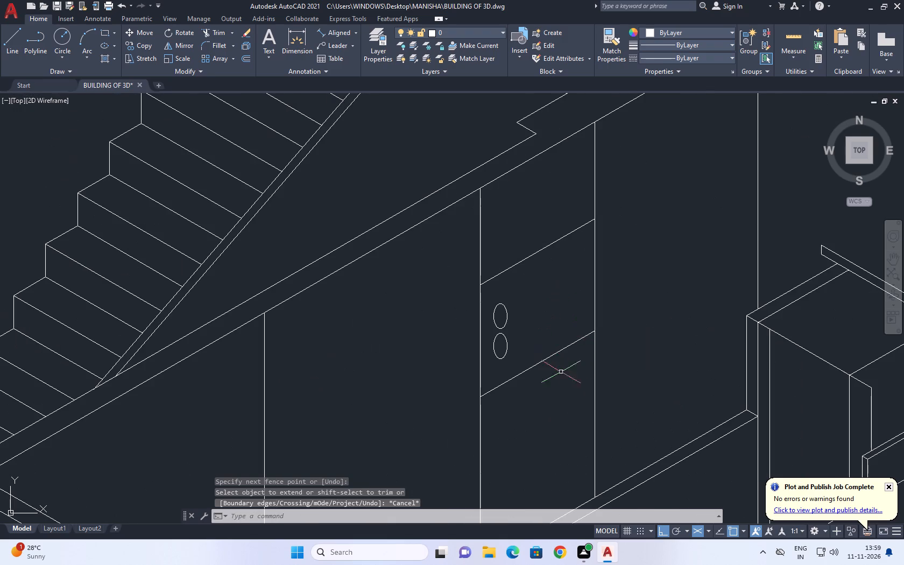
{"action": "scroll", "coordinate": [505, 332], "scroll_direction": "up", "scroll_amount": 2}
{"action": "left_click_drag", "start_coordinate": [498, 317], "coordinate": [490, 321]}
{"action": "left_click", "coordinate": [481, 351]}
{"action": "type", "text": "SC"}
{"action": "key", "text": "space"}
{"action": "left_click", "coordinate": [495, 334]}
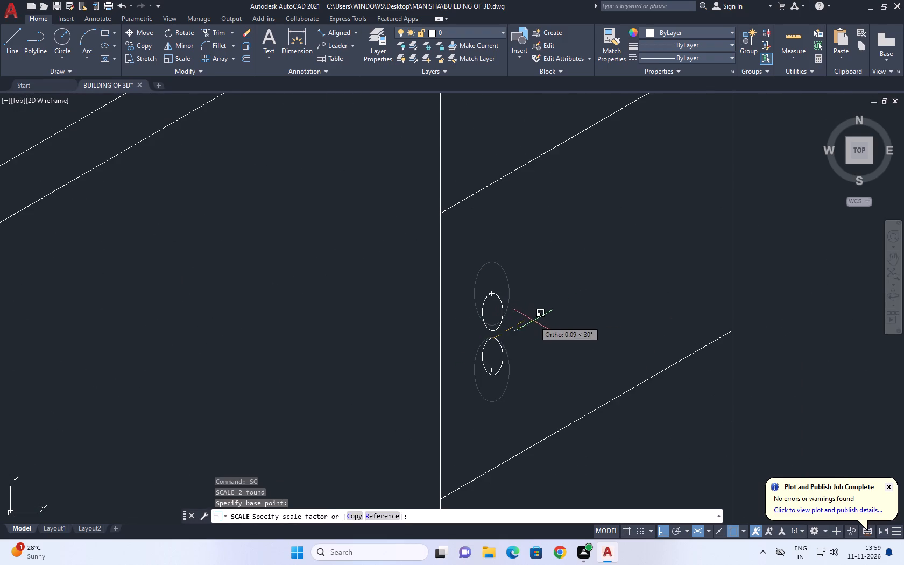
{"action": "left_click_drag", "start_coordinate": [515, 324], "coordinate": [511, 324]}
{"action": "scroll", "coordinate": [573, 305], "scroll_direction": "down", "scroll_amount": 3}
Draw three connected lines over the door's lower panel: about 0.44 at 30°, about 0.49 at 330°, and a third at 210°.
{"action": "middle_click_drag", "start_coordinate": [602, 360], "coordinate": [611, 336]}
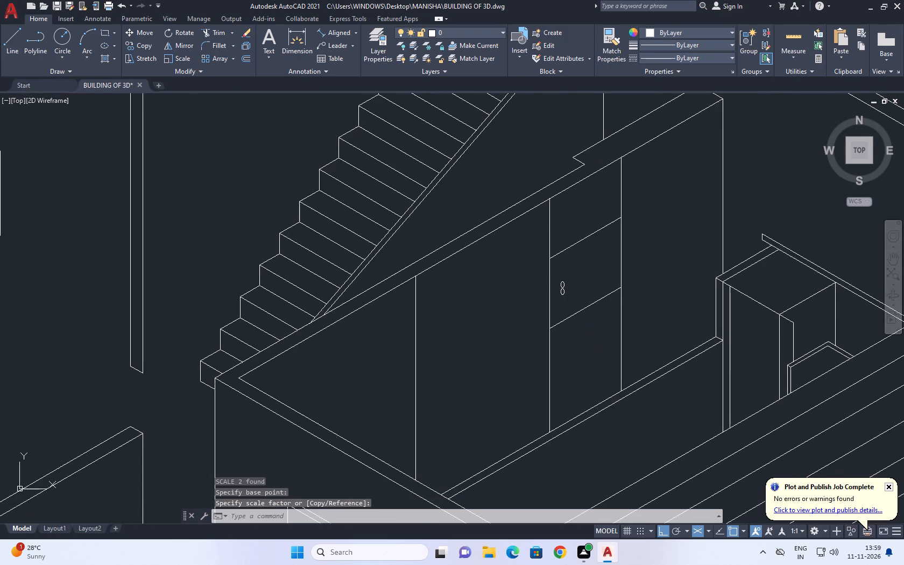
{"action": "scroll", "coordinate": [617, 326], "scroll_direction": "up", "scroll_amount": 1}
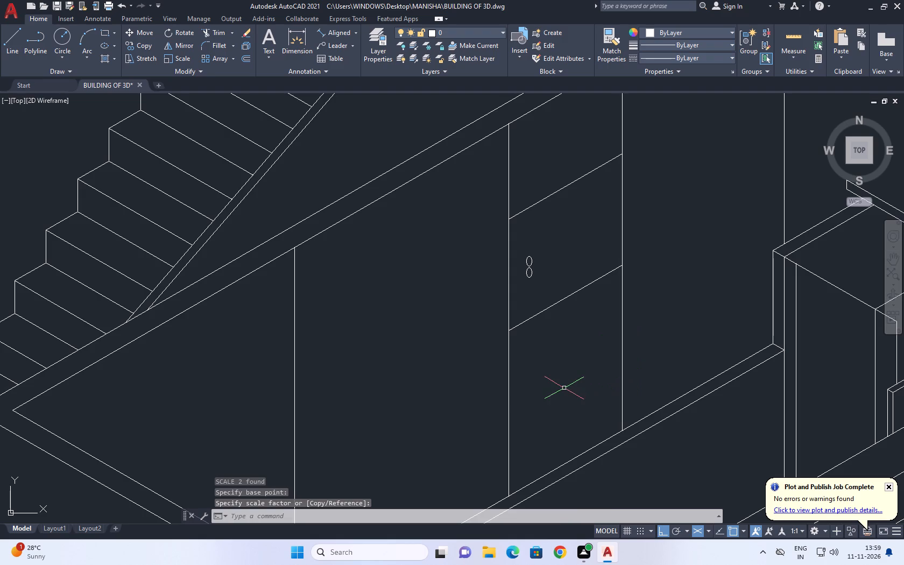
{"action": "scroll", "coordinate": [578, 364], "scroll_direction": "up", "scroll_amount": 1}
{"action": "middle_click_drag", "start_coordinate": [604, 365], "coordinate": [597, 362]}
{"action": "key", "text": "l"}
{"action": "key", "text": "space"}
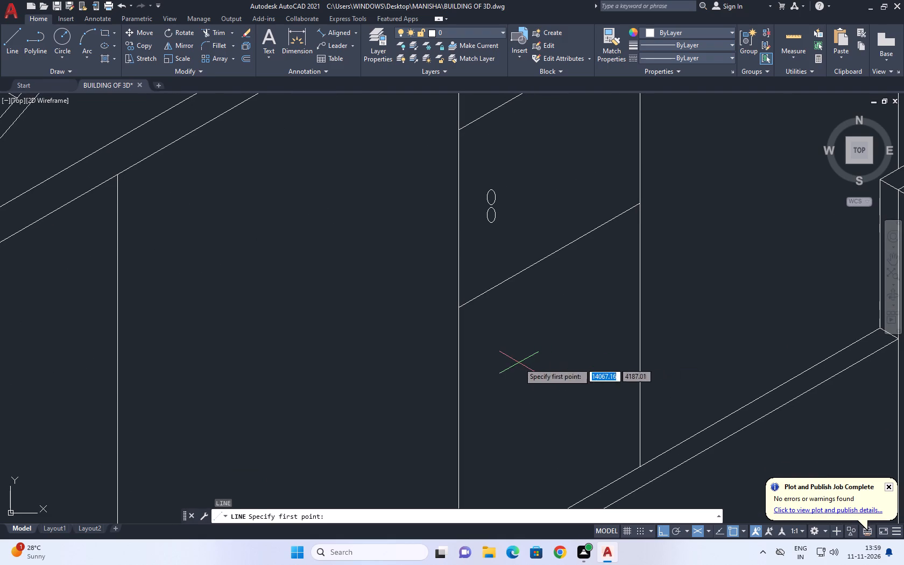
{"action": "left_click", "coordinate": [492, 360]}
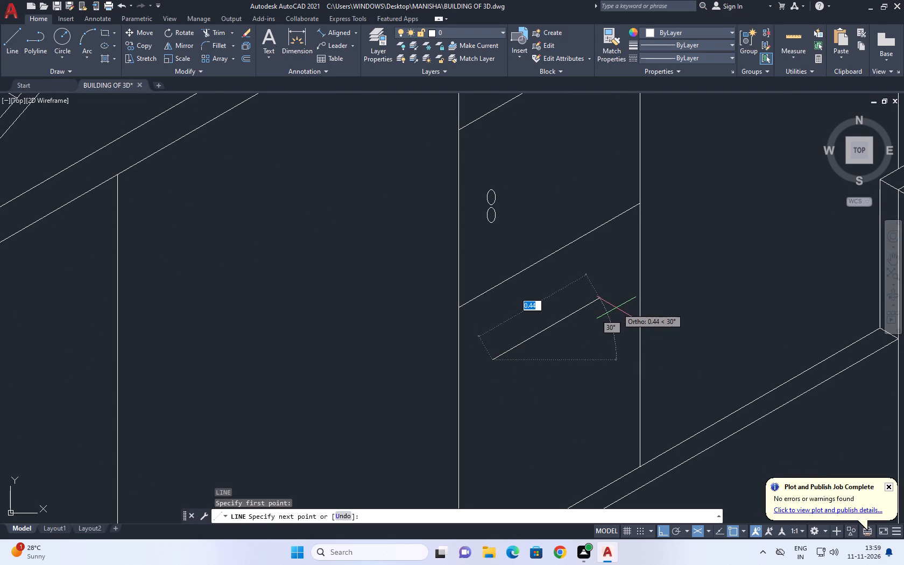
{"action": "left_click", "coordinate": [616, 308]}
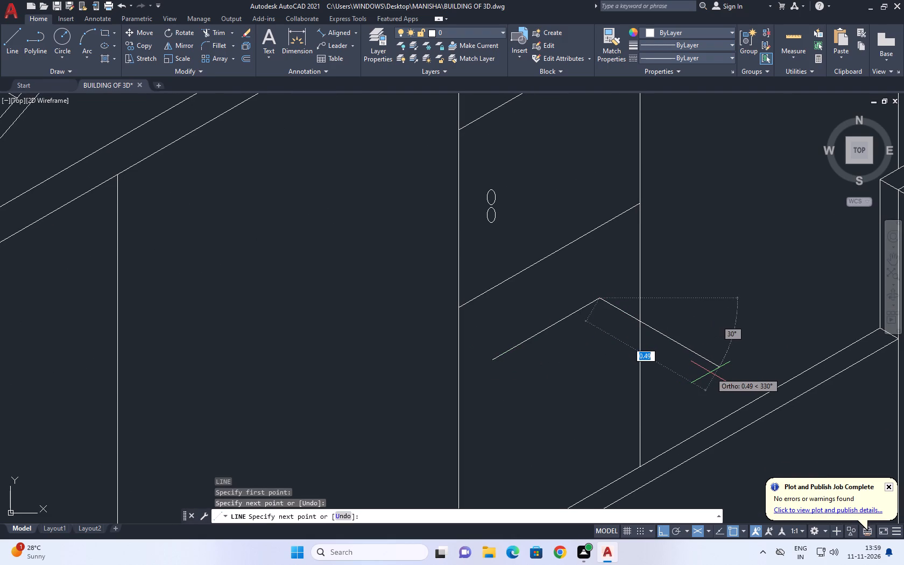
{"action": "left_click", "coordinate": [709, 372]}
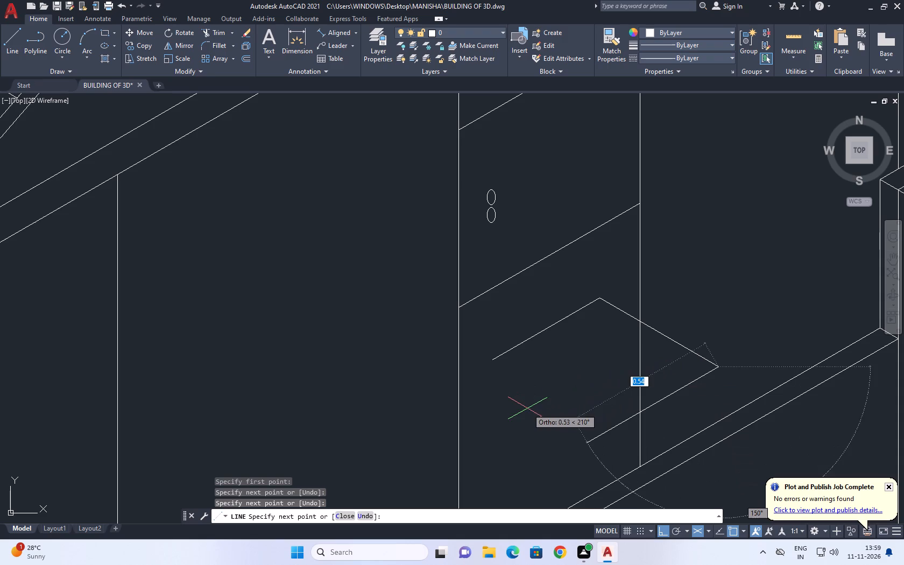
{"action": "left_click", "coordinate": [547, 425]}
{"action": "key", "text": "space"}
{"action": "key", "text": "space"}
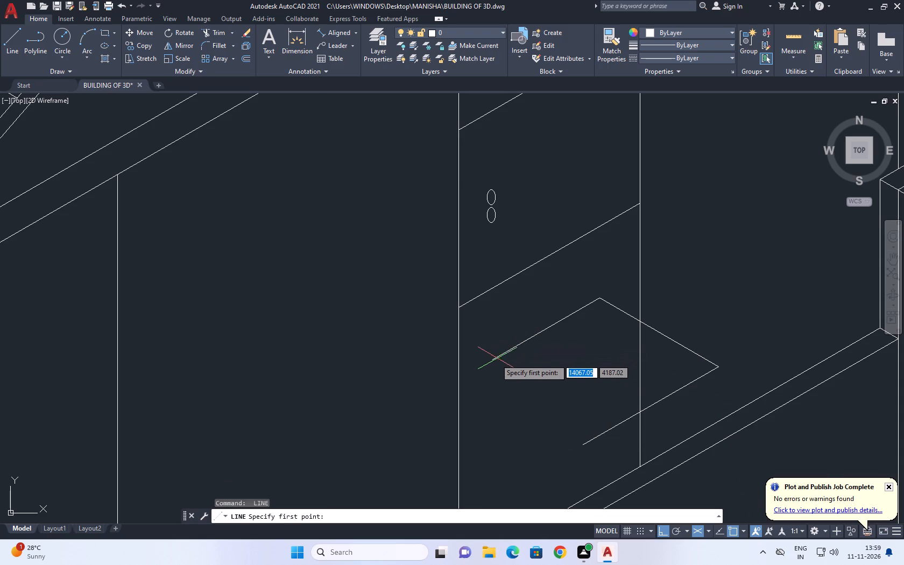
{"action": "key", "text": "Escape"}
Stretch the open ends of the new 30° and 210° lines slightly outward along their directions.
{"action": "middle_click_drag", "start_coordinate": [542, 352], "coordinate": [497, 207]}
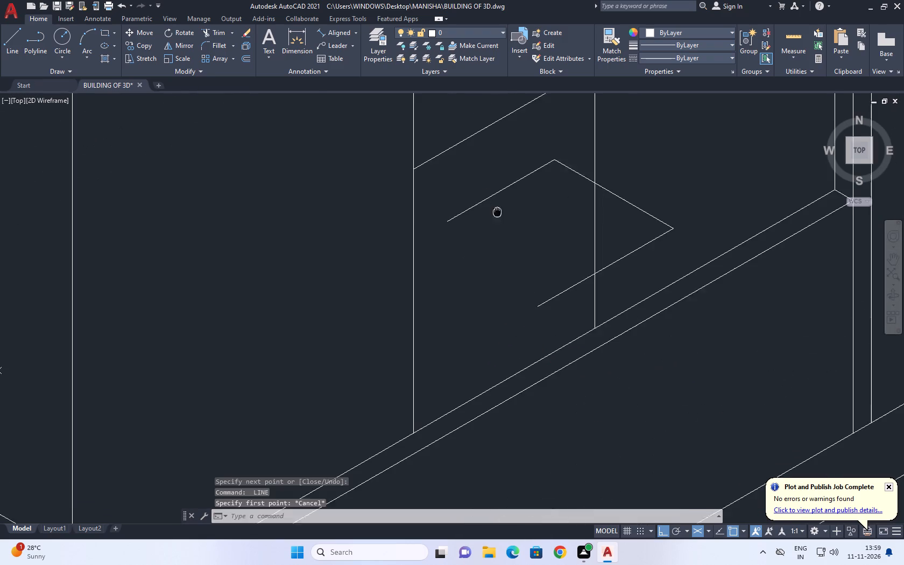
{"action": "middle_click_drag", "start_coordinate": [497, 207], "coordinate": [498, 201]}
{"action": "key", "text": "Escape"}
{"action": "left_click", "coordinate": [468, 202]}
{"action": "left_click", "coordinate": [465, 194]}
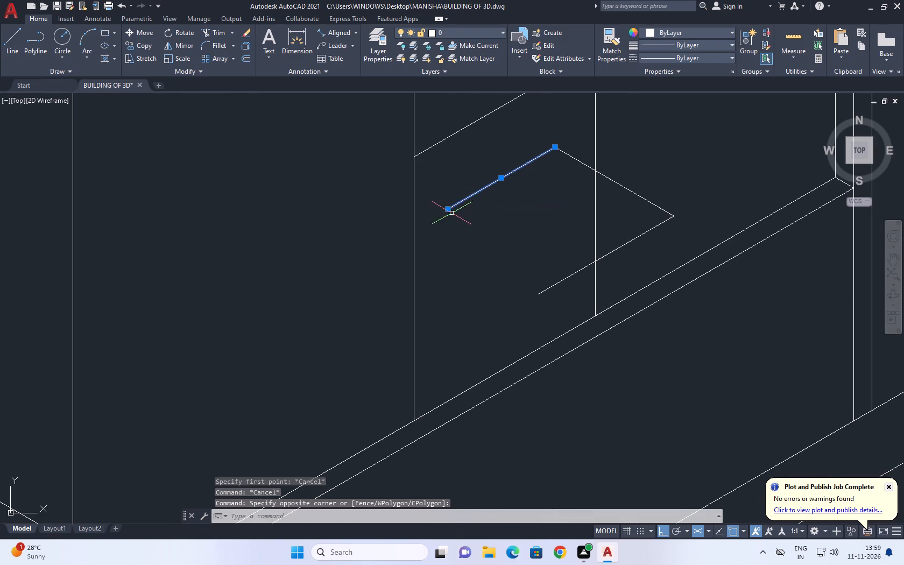
{"action": "left_click", "coordinate": [448, 210]}
{"action": "left_click", "coordinate": [430, 218]}
{"action": "key", "text": "Escape"}
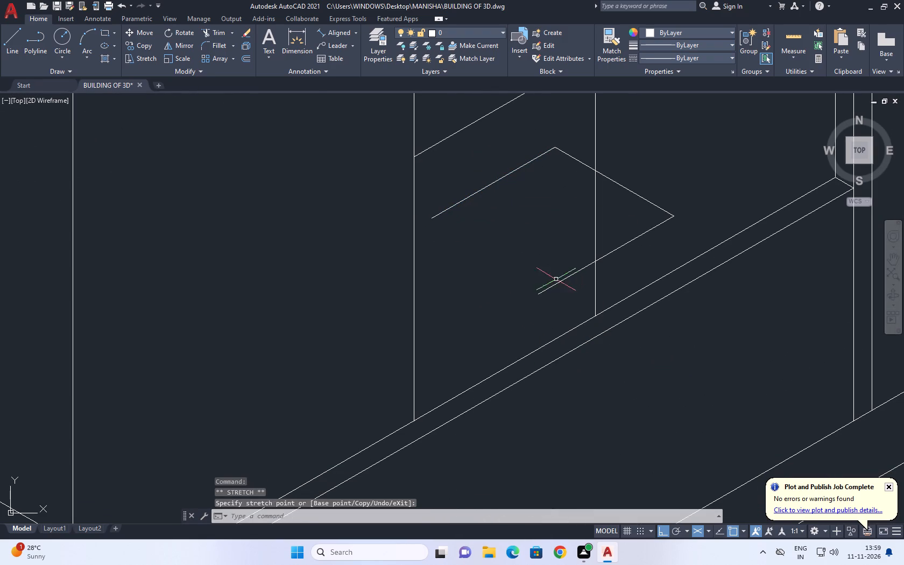
{"action": "left_click", "coordinate": [544, 287]}
{"action": "left_click", "coordinate": [538, 297]}
{"action": "left_click", "coordinate": [536, 295]}
{"action": "left_click", "coordinate": [510, 299]}
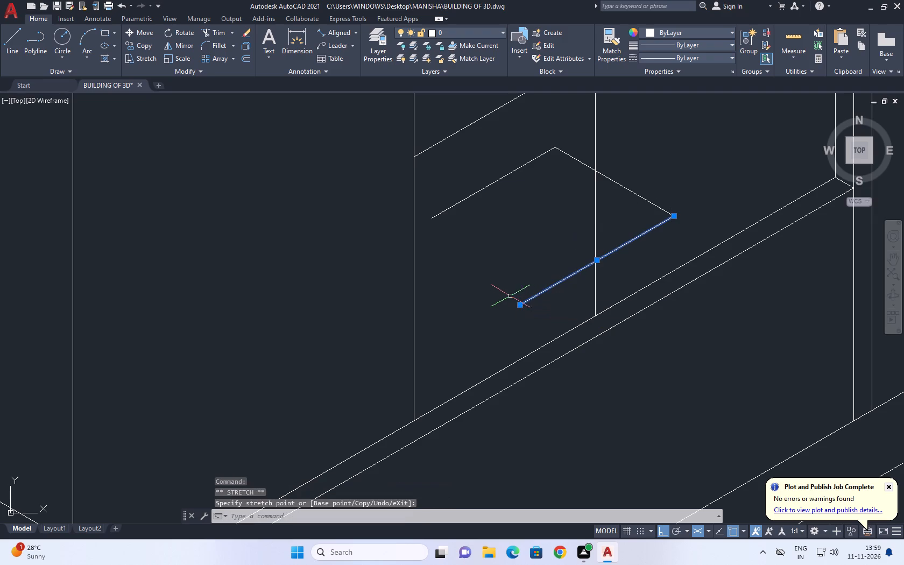
{"action": "key", "text": "Escape"}
Draw a line at 150° from the open end of the 210° line, past the door's vertical edge.
{"action": "type", "text": "L"}
{"action": "key", "text": "space"}
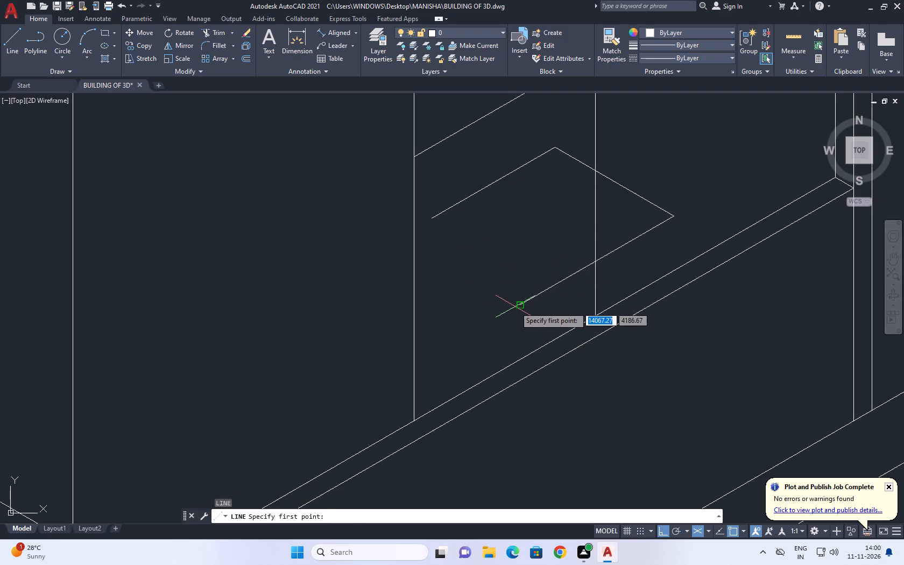
{"action": "left_click", "coordinate": [521, 305]}
{"action": "scroll", "coordinate": [387, 231], "scroll_direction": "up", "scroll_amount": 1}
{"action": "left_click", "coordinate": [366, 191]}
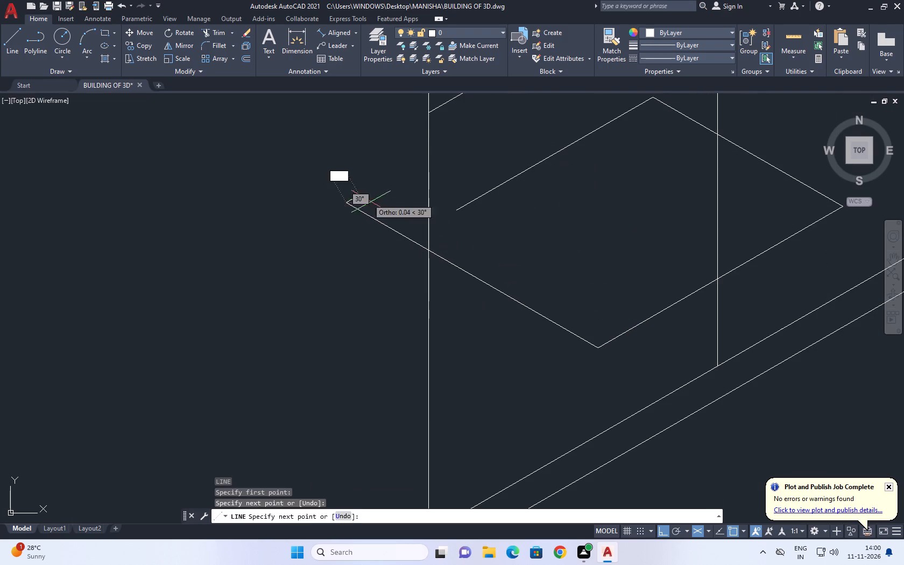
{"action": "key", "text": "space"}
Fillet the 150° line with the 30° line at zero radius to close the four-sided isometric outline.
{"action": "middle_click_drag", "start_coordinate": [474, 229], "coordinate": [456, 255]}
{"action": "key", "text": "f"}
{"action": "key", "text": "space"}
{"action": "left_click", "coordinate": [422, 284]}
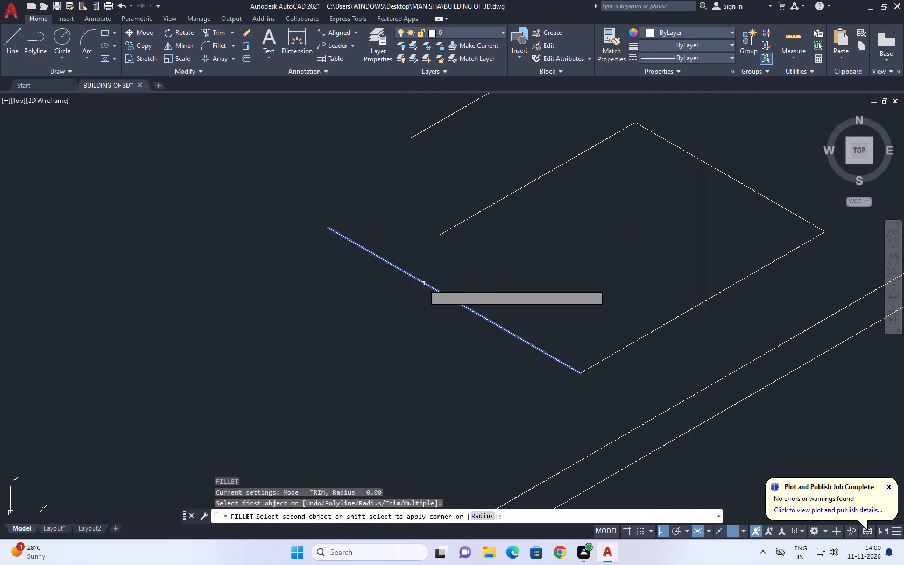
{"action": "left_click", "coordinate": [445, 230]}
{"action": "scroll", "coordinate": [443, 237], "scroll_direction": "down", "scroll_amount": 2}
{"action": "key", "text": "Escape"}
Scale down the four-line isometric outline about a point inside it.
{"action": "scroll", "coordinate": [588, 216], "scroll_direction": "up", "scroll_amount": 2}
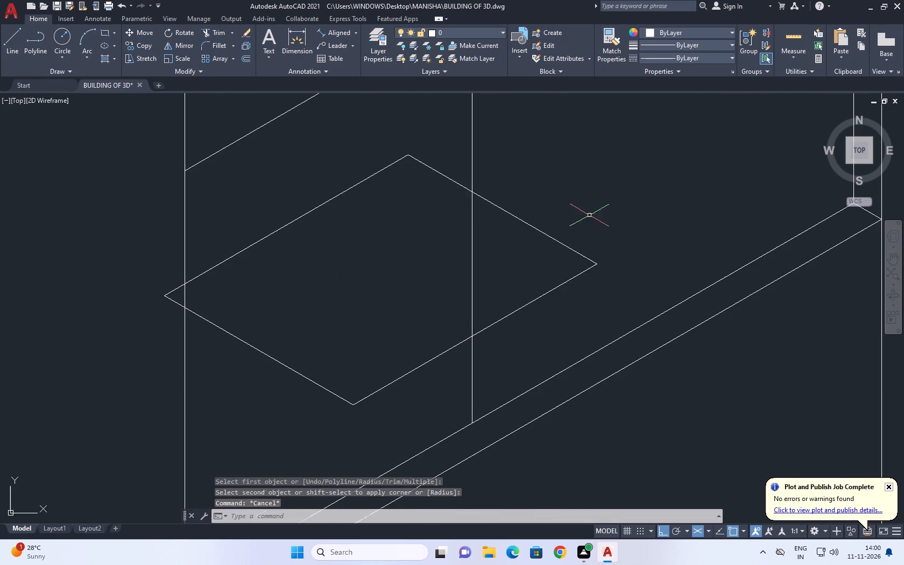
{"action": "left_click_drag", "start_coordinate": [590, 215], "coordinate": [559, 255]}
{"action": "left_click", "coordinate": [527, 288]}
{"action": "left_click", "coordinate": [362, 186]}
{"action": "left_click", "coordinate": [348, 177]}
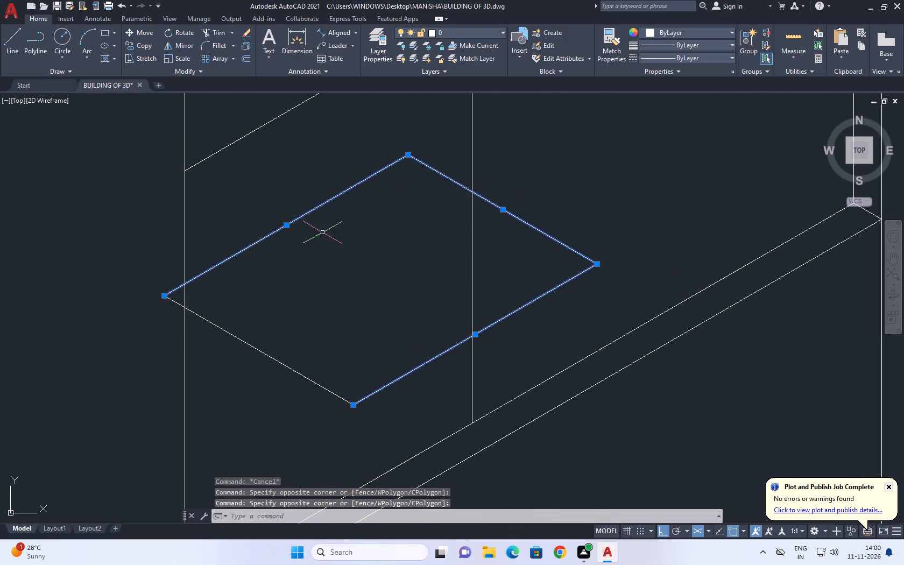
{"action": "left_click", "coordinate": [231, 349]}
{"action": "left_click", "coordinate": [227, 310]}
{"action": "type", "text": "SC"}
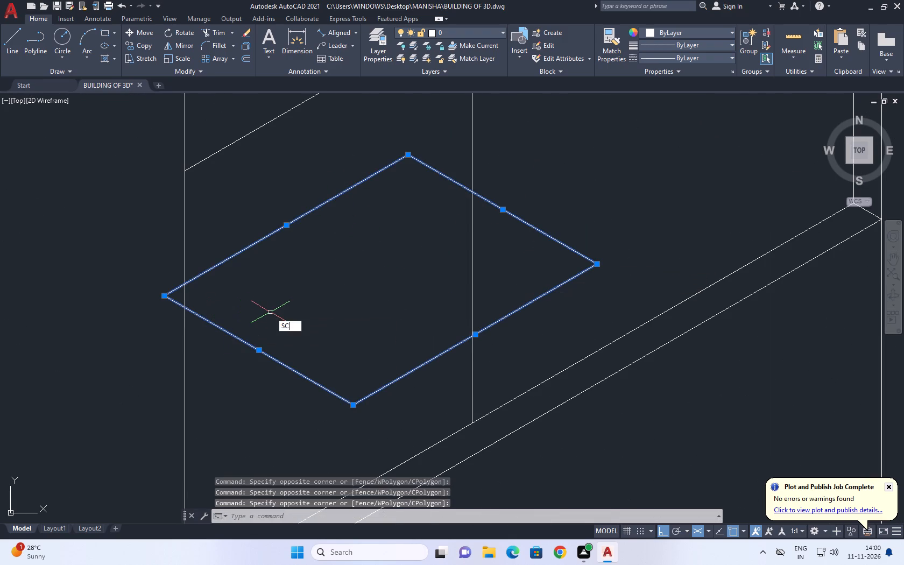
{"action": "key", "text": "space"}
{"action": "left_click", "coordinate": [373, 268]}
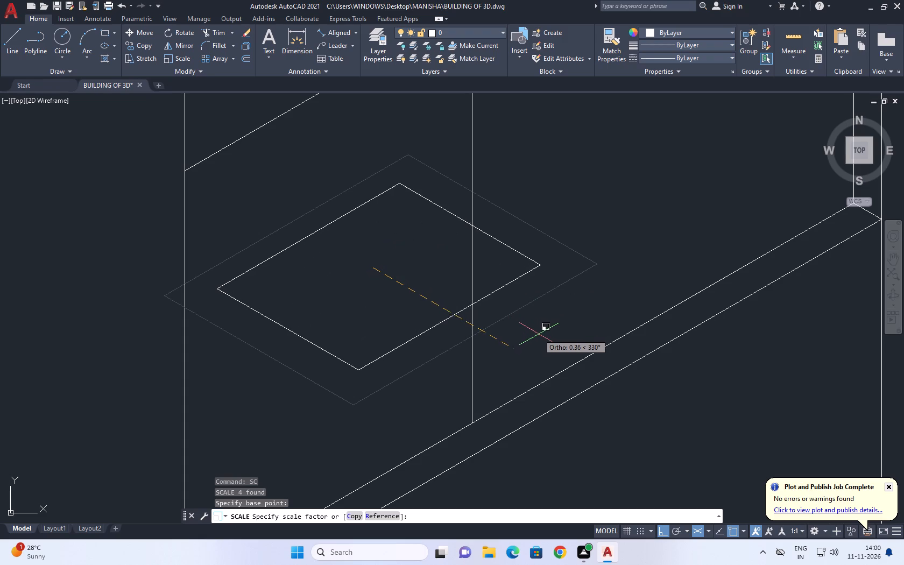
{"action": "left_click", "coordinate": [551, 344]}
Copy the four-line isometric outline about 0.08 vertically upward, using the right isoplane.
{"action": "left_click_drag", "start_coordinate": [560, 231], "coordinate": [551, 249]}
{"action": "left_click_drag", "start_coordinate": [532, 293], "coordinate": [530, 298]}
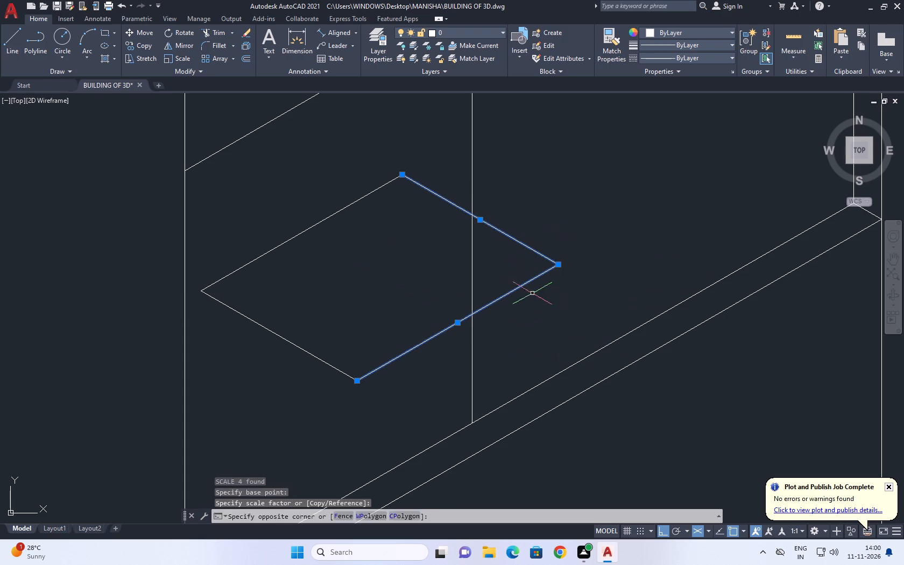
{"action": "left_click_drag", "start_coordinate": [530, 298], "coordinate": [528, 301]}
{"action": "left_click_drag", "start_coordinate": [272, 207], "coordinate": [257, 234]}
{"action": "left_click_drag", "start_coordinate": [229, 325], "coordinate": [227, 330]}
{"action": "middle_click_drag", "start_coordinate": [298, 310], "coordinate": [424, 322]}
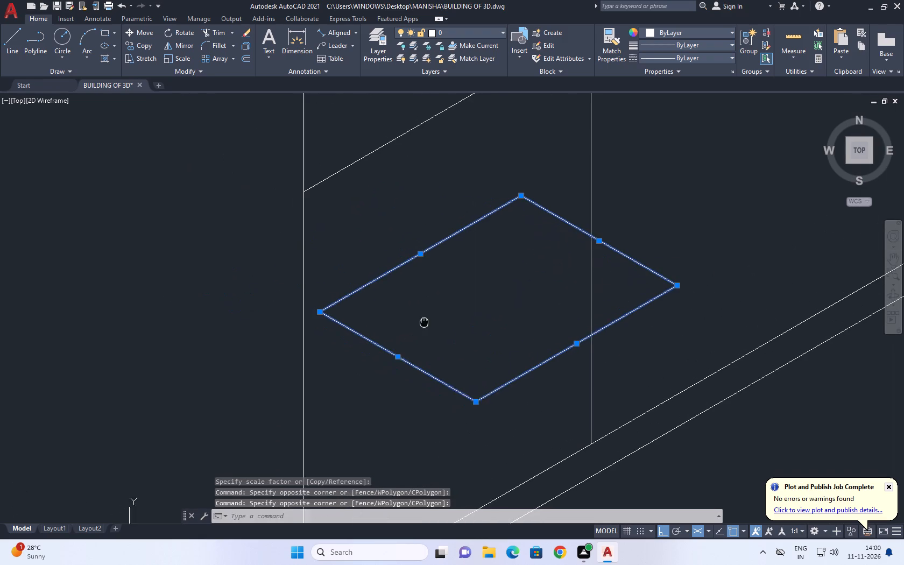
{"action": "key", "text": "c"}
{"action": "type", "text": "O"}
{"action": "key", "text": "space"}
{"action": "left_click", "coordinate": [458, 322]}
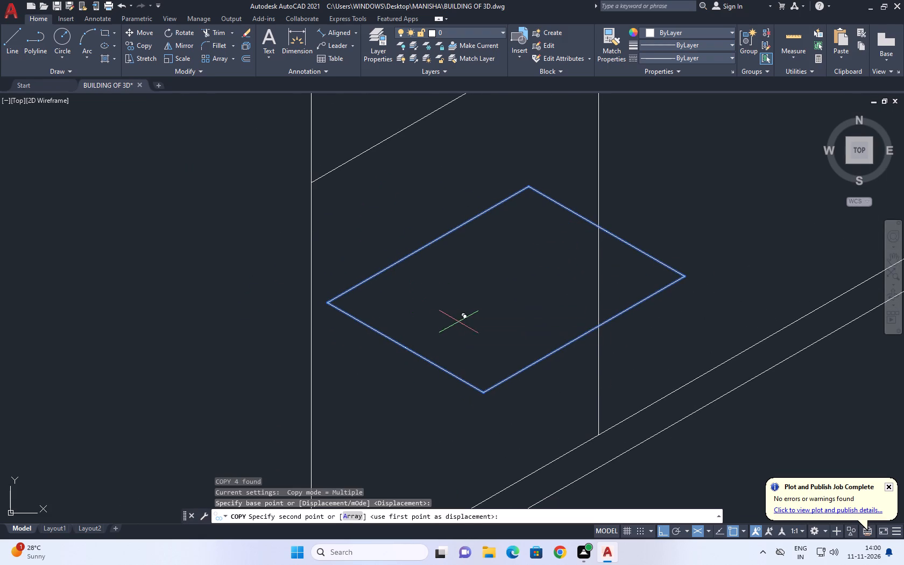
{"action": "key", "text": "F5"}
{"action": "left_click", "coordinate": [455, 289]}
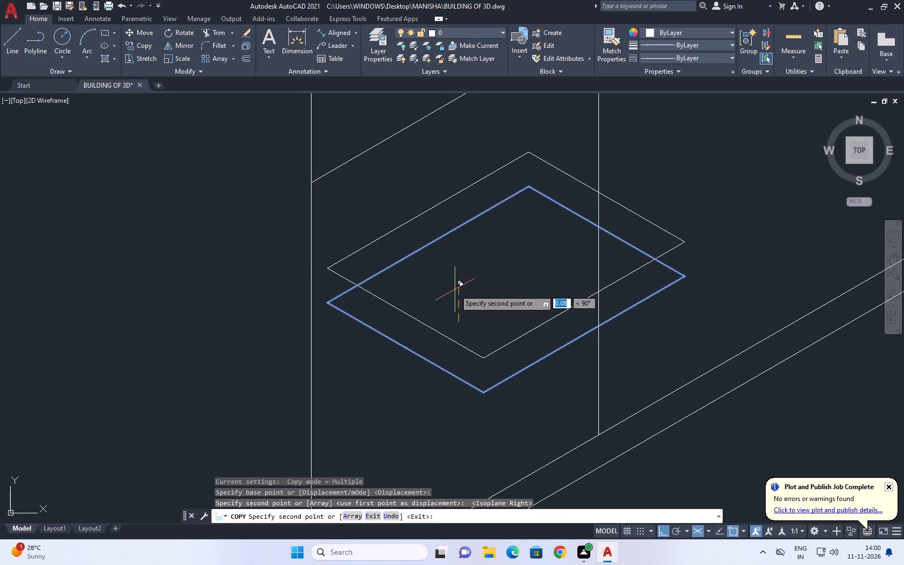
{"action": "key", "text": "space"}
Draw a vertical line joining the lowest corners of the two stacked isometric outlines.
{"action": "middle_click_drag", "start_coordinate": [504, 331], "coordinate": [529, 280]}
{"action": "key", "text": "l"}
{"action": "key", "text": "space"}
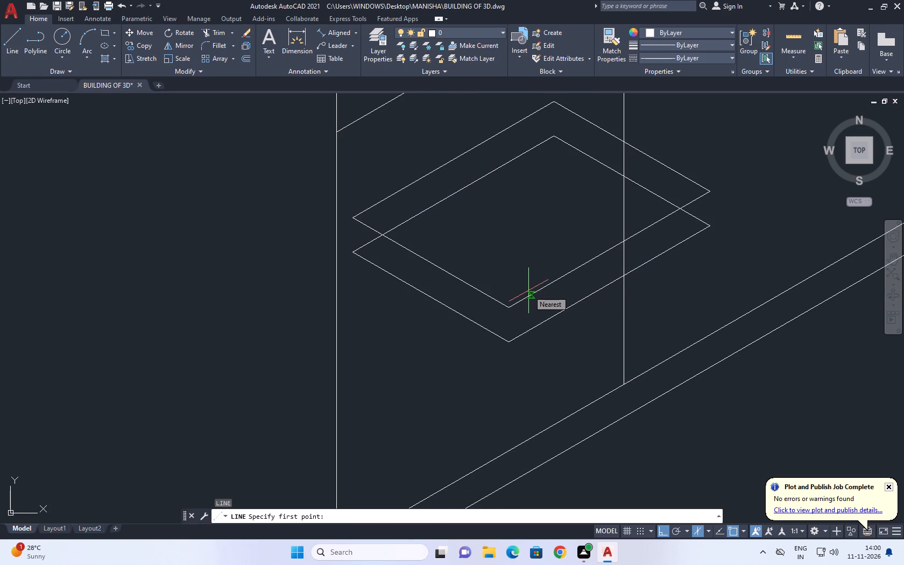
{"action": "scroll", "coordinate": [504, 348], "scroll_direction": "up", "scroll_amount": 1}
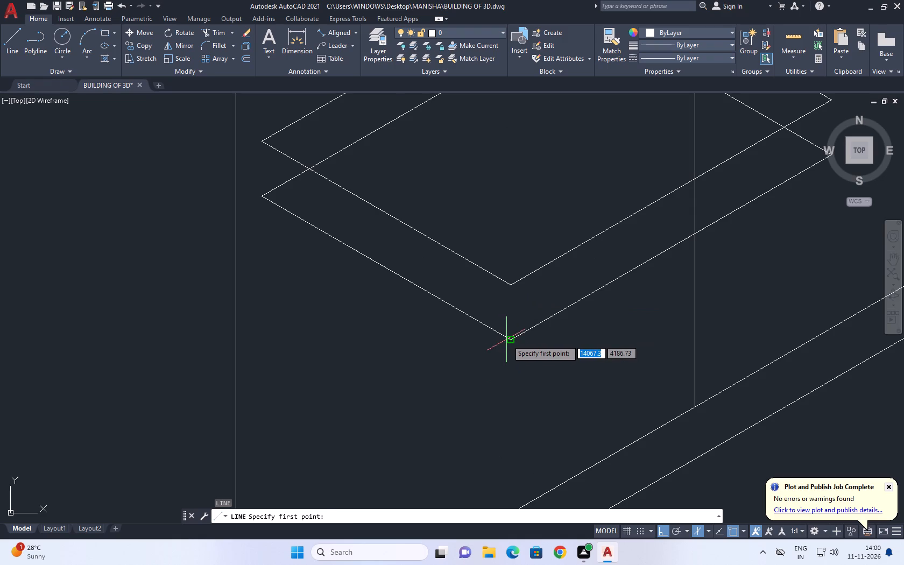
{"action": "left_click", "coordinate": [510, 341]}
{"action": "left_click_drag", "start_coordinate": [507, 284], "coordinate": [502, 294]}
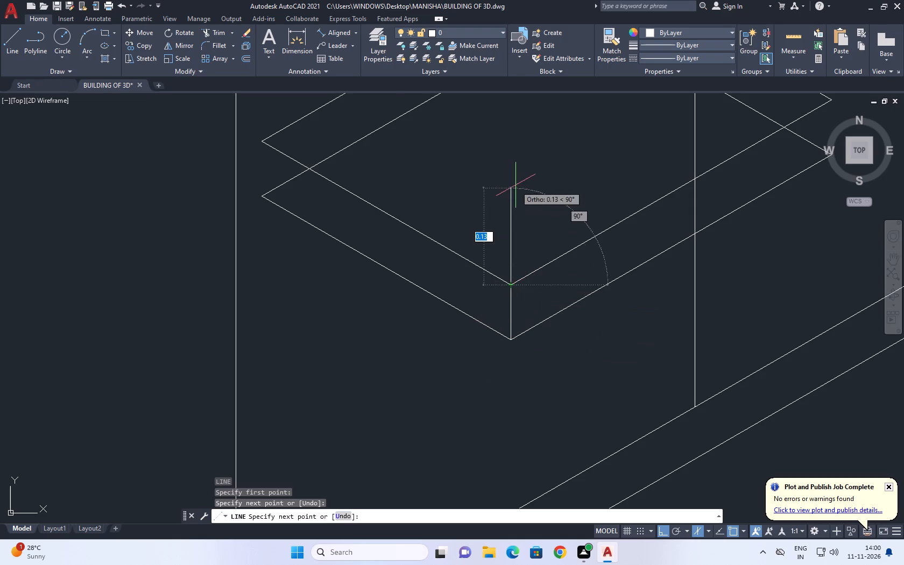
{"action": "right_click", "coordinate": [515, 185]}
{"action": "left_click", "coordinate": [541, 208]}
Draw a vertical line joining the leftmost corners of the two stacked isometric outlines.
{"action": "right_click", "coordinate": [540, 197]}
{"action": "left_click", "coordinate": [569, 208]}
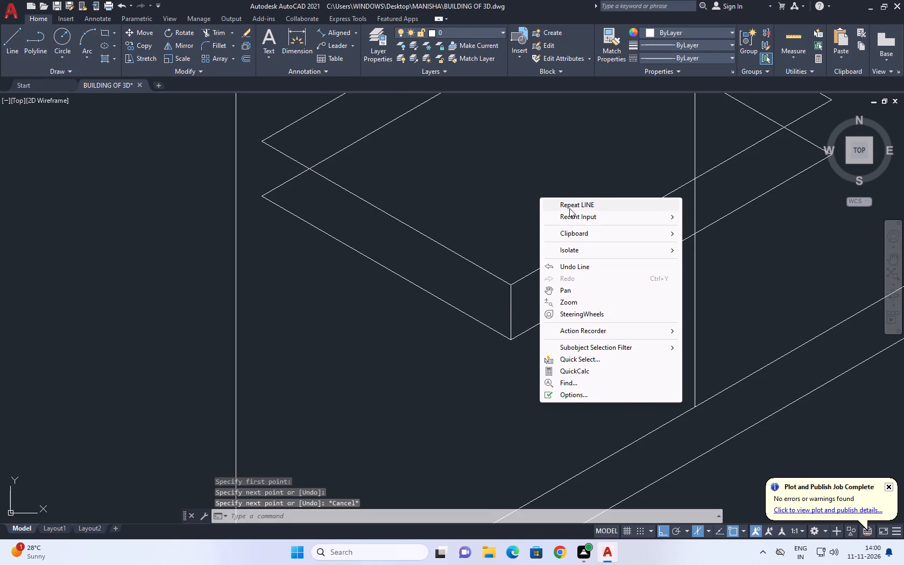
{"action": "scroll", "coordinate": [554, 234], "scroll_direction": "down", "scroll_amount": 1}
{"action": "middle_click_drag", "start_coordinate": [554, 234], "coordinate": [547, 245]}
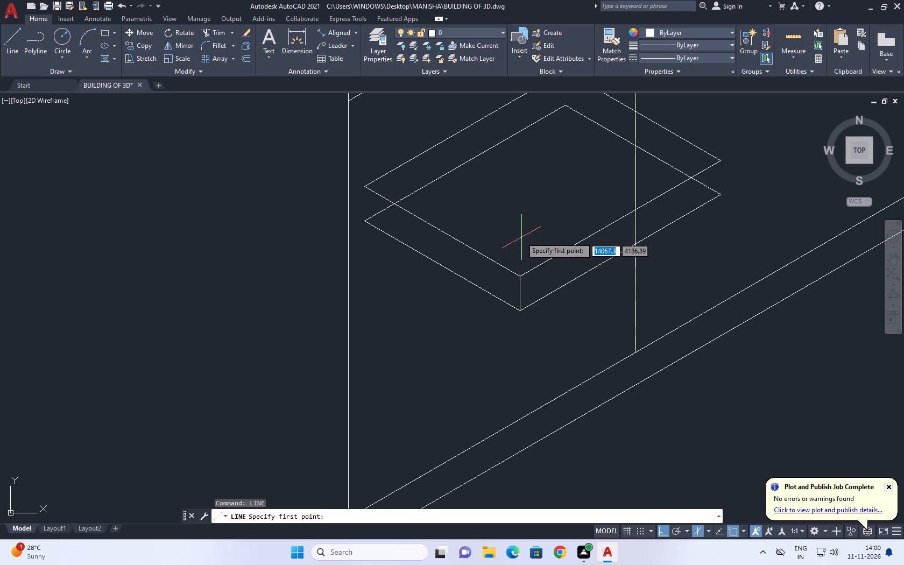
{"action": "middle_click_drag", "start_coordinate": [440, 197], "coordinate": [447, 248]}
{"action": "middle_click_drag", "start_coordinate": [357, 270], "coordinate": [363, 280]}
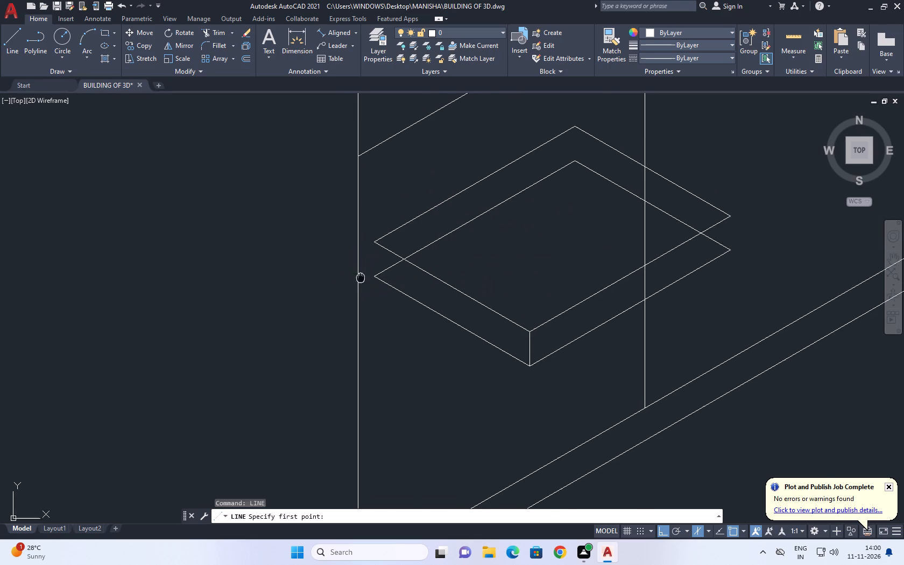
{"action": "middle_click_drag", "start_coordinate": [363, 280], "coordinate": [367, 284]}
{"action": "scroll", "coordinate": [370, 313], "scroll_direction": "up", "scroll_amount": 3}
{"action": "left_click", "coordinate": [414, 269]}
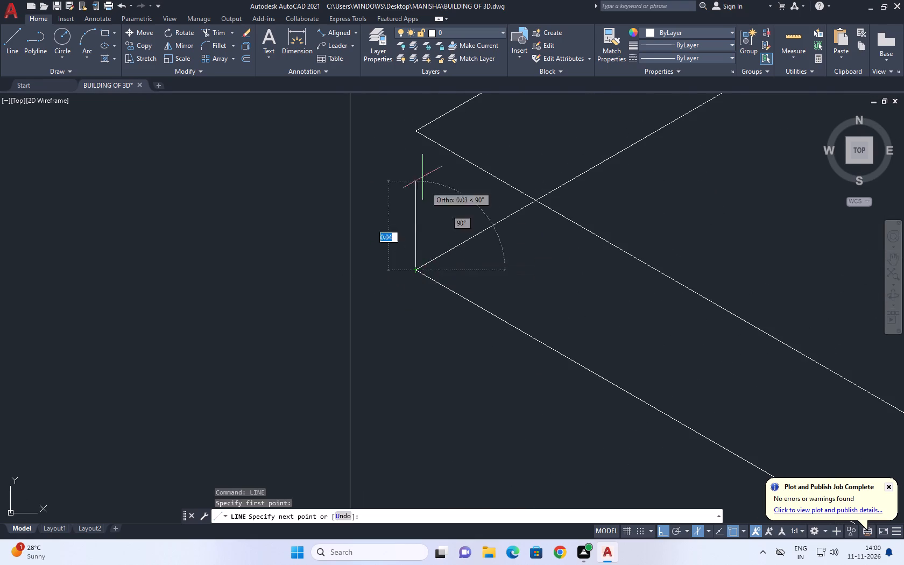
{"action": "middle_click_drag", "start_coordinate": [421, 166], "coordinate": [421, 232]}
{"action": "left_click", "coordinate": [413, 197]}
{"action": "right_click", "coordinate": [450, 150]}
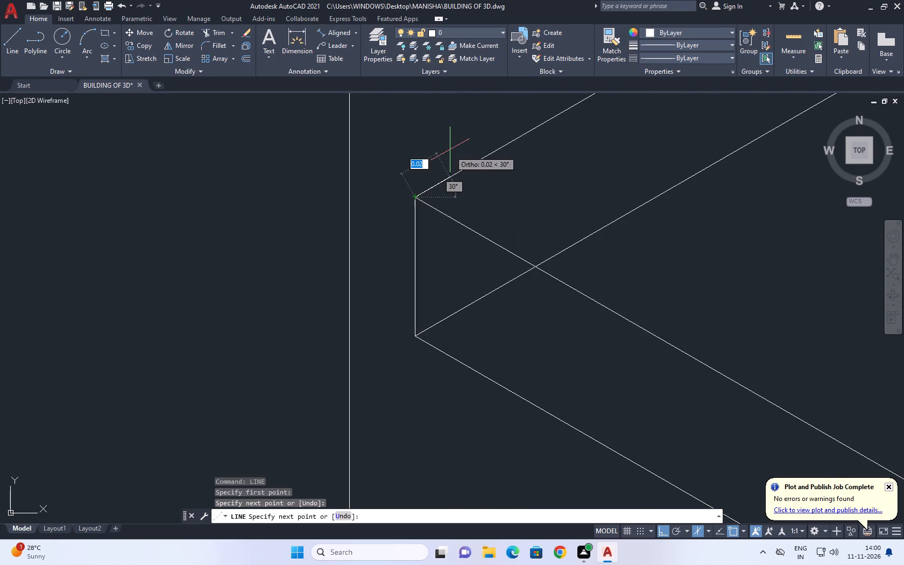
Draw a vertical line joining the rightmost corners of the two stacked isometric outlines.
{"action": "left_click", "coordinate": [485, 166]}
{"action": "right_click", "coordinate": [484, 182]}
{"action": "left_click", "coordinate": [526, 186]}
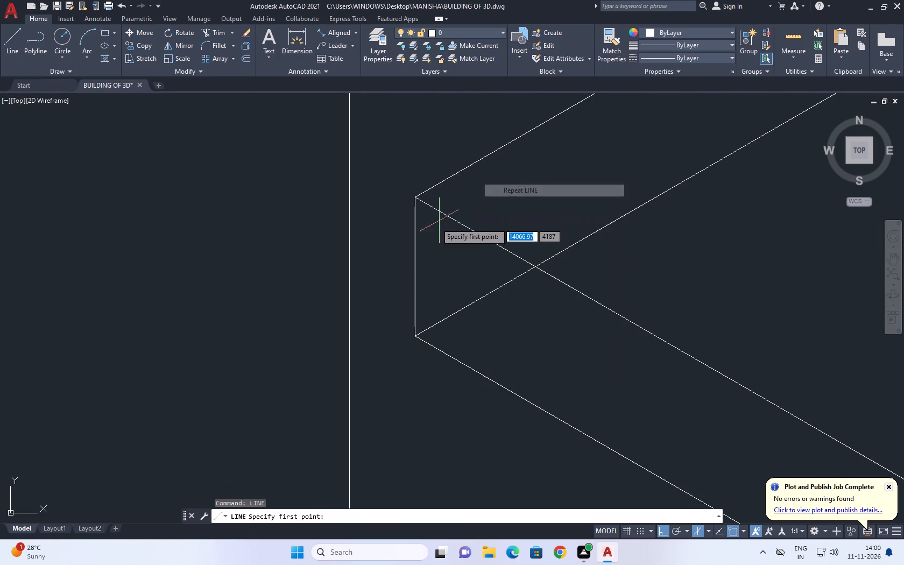
{"action": "scroll", "coordinate": [435, 225], "scroll_direction": "down", "scroll_amount": 5}
{"action": "scroll", "coordinate": [568, 220], "scroll_direction": "up", "scroll_amount": 2}
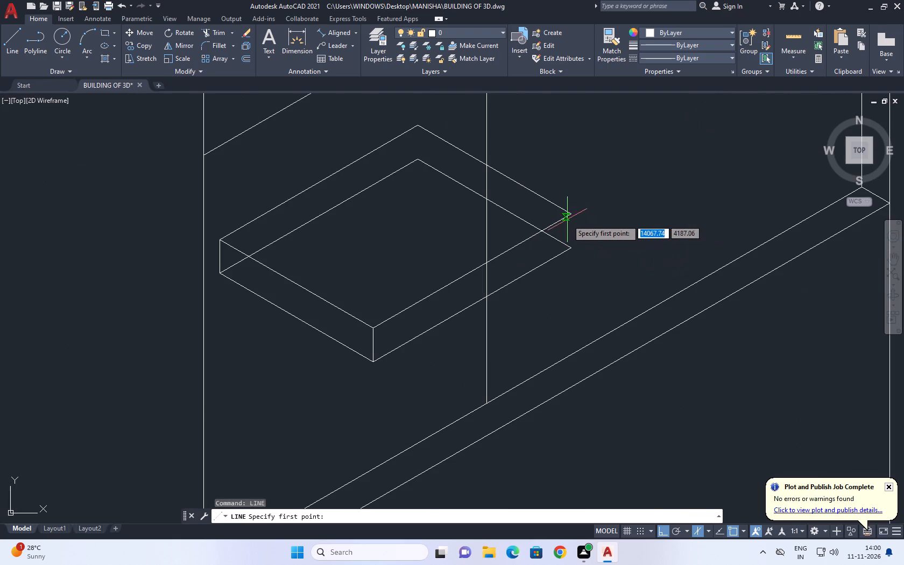
{"action": "left_click", "coordinate": [570, 213]}
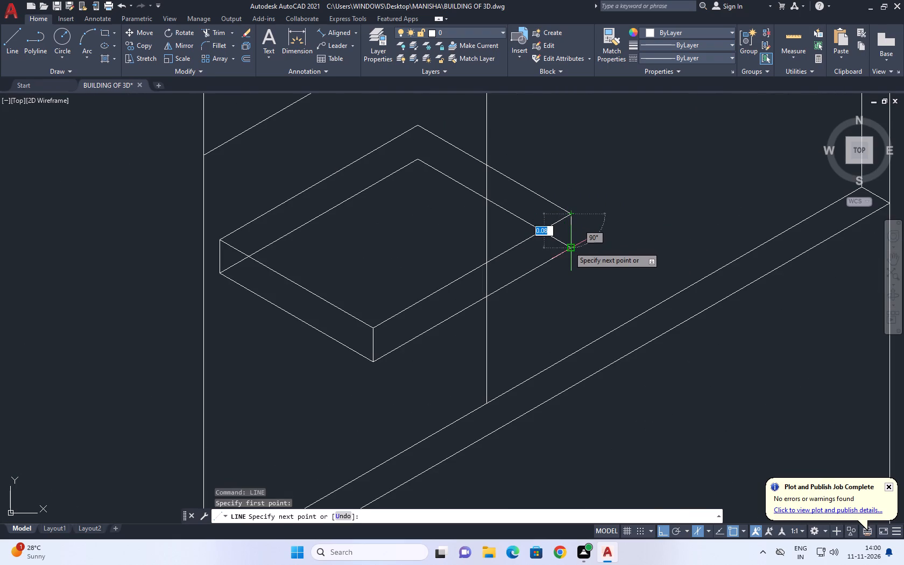
{"action": "left_click", "coordinate": [569, 246]}
{"action": "right_click", "coordinate": [603, 215]}
{"action": "left_click", "coordinate": [638, 233]}
Erase the two hidden back edges of the slab's lower outline.
{"action": "middle_click_drag", "start_coordinate": [527, 222], "coordinate": [530, 262]}
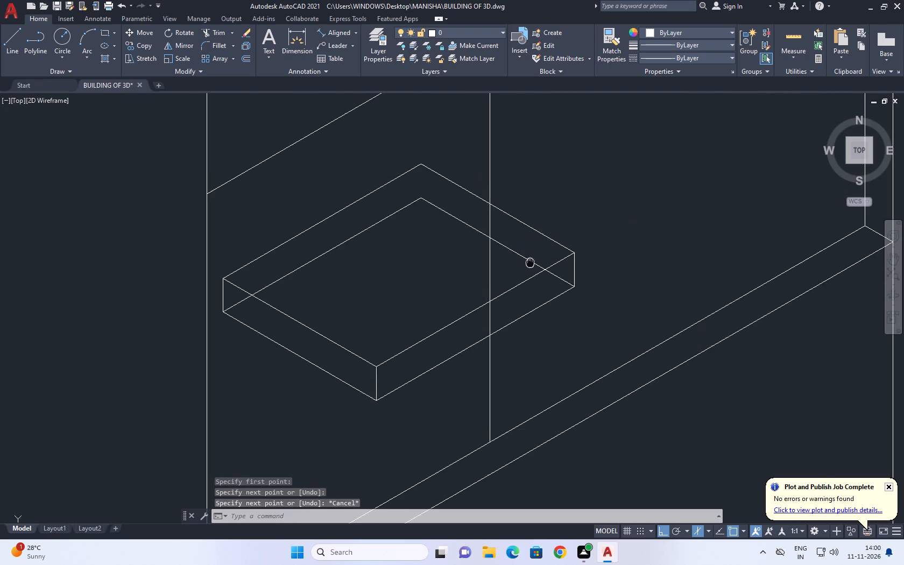
{"action": "middle_click_drag", "start_coordinate": [530, 262], "coordinate": [530, 262]}
{"action": "left_click", "coordinate": [528, 260]}
{"action": "left_click", "coordinate": [411, 210]}
{"action": "left_click_drag", "start_coordinate": [398, 208], "coordinate": [397, 211]}
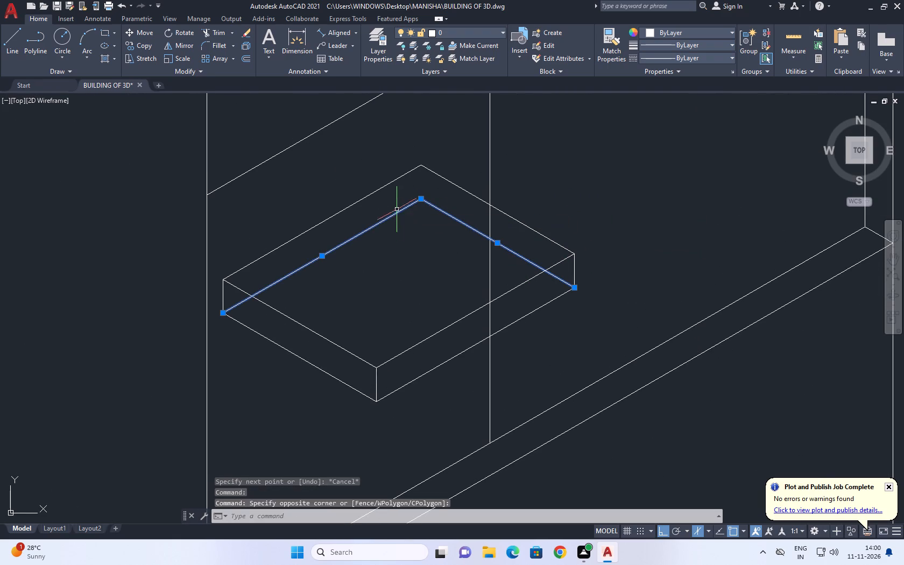
{"action": "left_click_drag", "start_coordinate": [397, 211], "coordinate": [398, 221]}
{"action": "right_click", "coordinate": [568, 220]}
{"action": "left_click", "coordinate": [595, 289]}
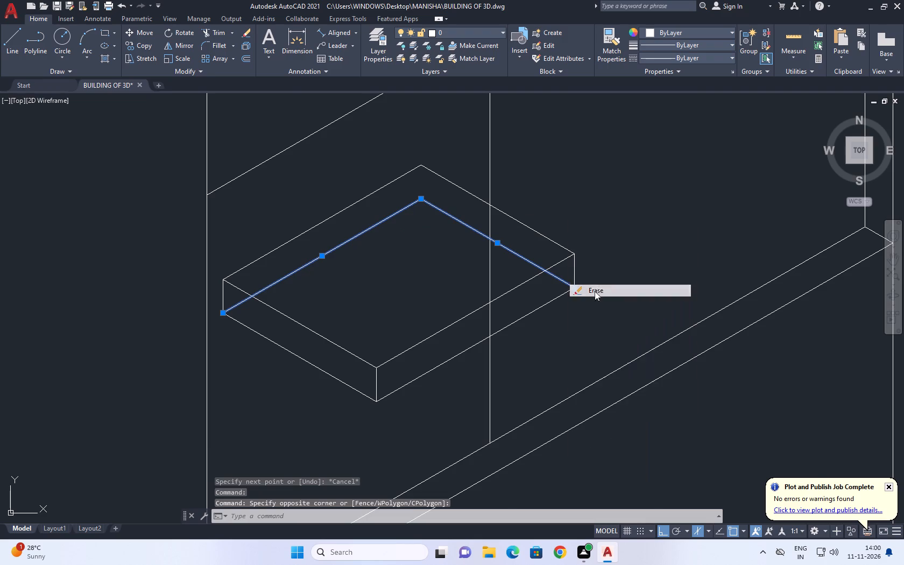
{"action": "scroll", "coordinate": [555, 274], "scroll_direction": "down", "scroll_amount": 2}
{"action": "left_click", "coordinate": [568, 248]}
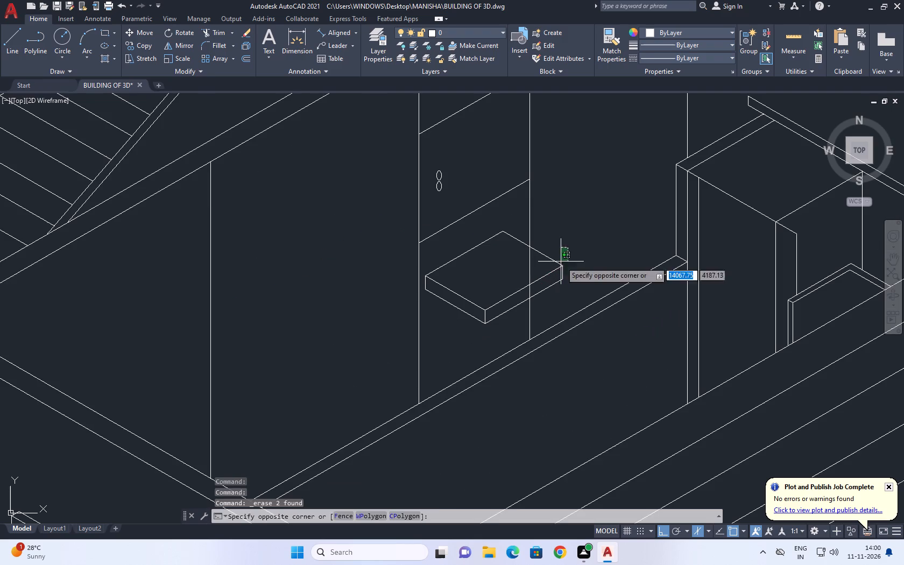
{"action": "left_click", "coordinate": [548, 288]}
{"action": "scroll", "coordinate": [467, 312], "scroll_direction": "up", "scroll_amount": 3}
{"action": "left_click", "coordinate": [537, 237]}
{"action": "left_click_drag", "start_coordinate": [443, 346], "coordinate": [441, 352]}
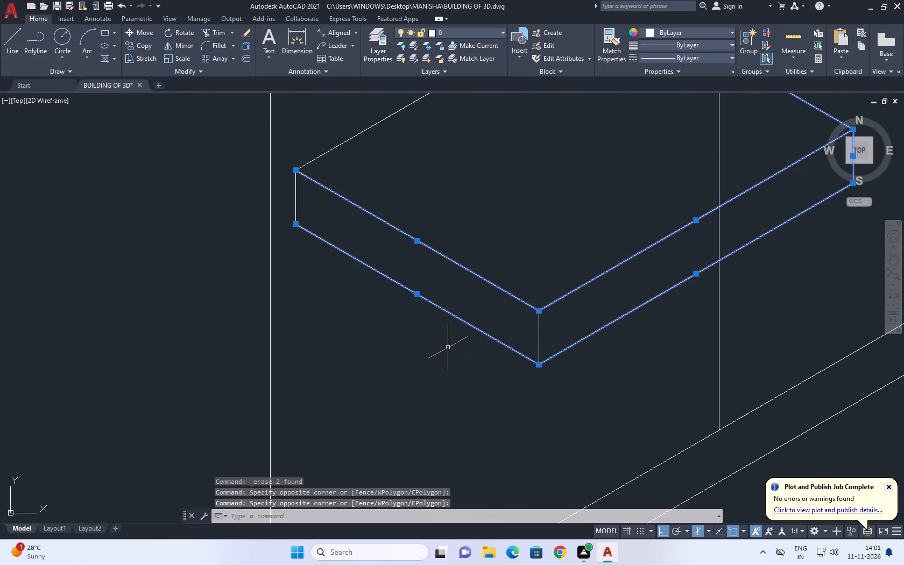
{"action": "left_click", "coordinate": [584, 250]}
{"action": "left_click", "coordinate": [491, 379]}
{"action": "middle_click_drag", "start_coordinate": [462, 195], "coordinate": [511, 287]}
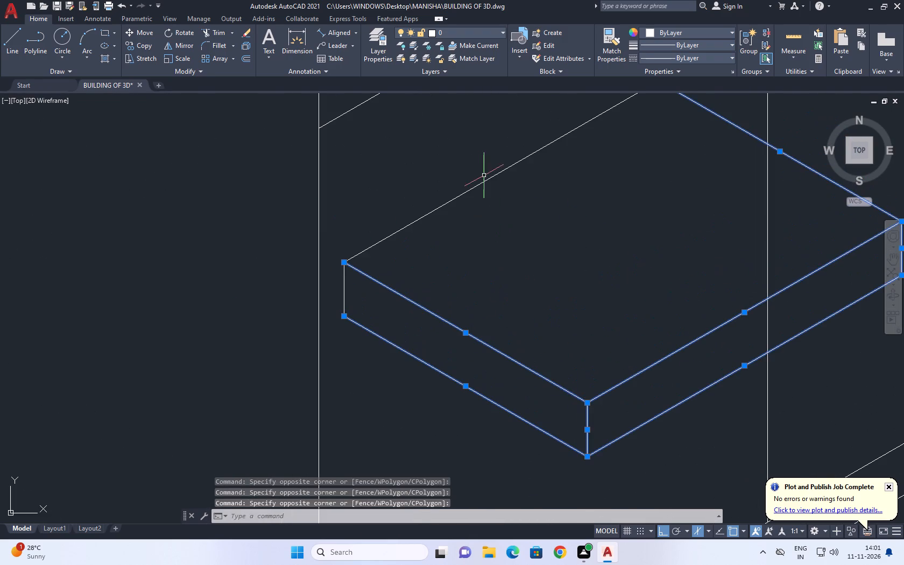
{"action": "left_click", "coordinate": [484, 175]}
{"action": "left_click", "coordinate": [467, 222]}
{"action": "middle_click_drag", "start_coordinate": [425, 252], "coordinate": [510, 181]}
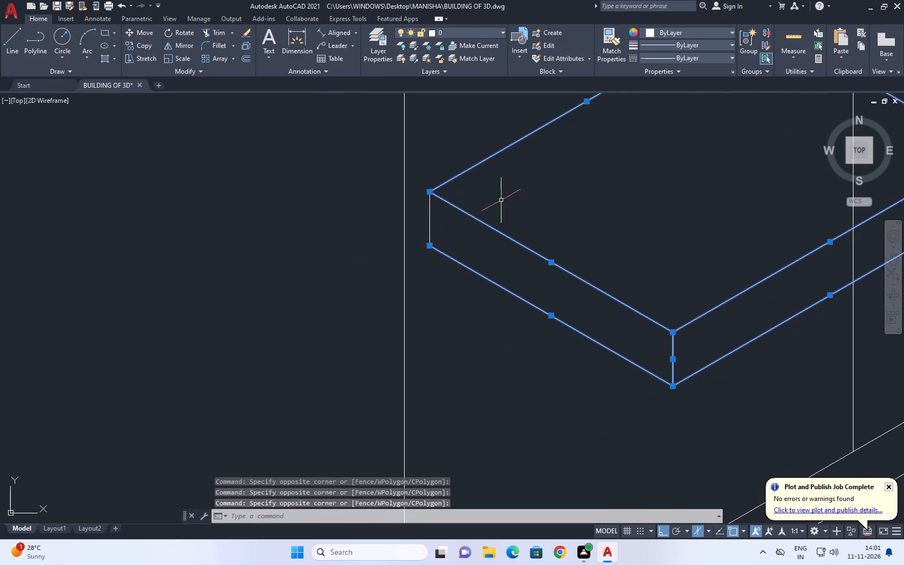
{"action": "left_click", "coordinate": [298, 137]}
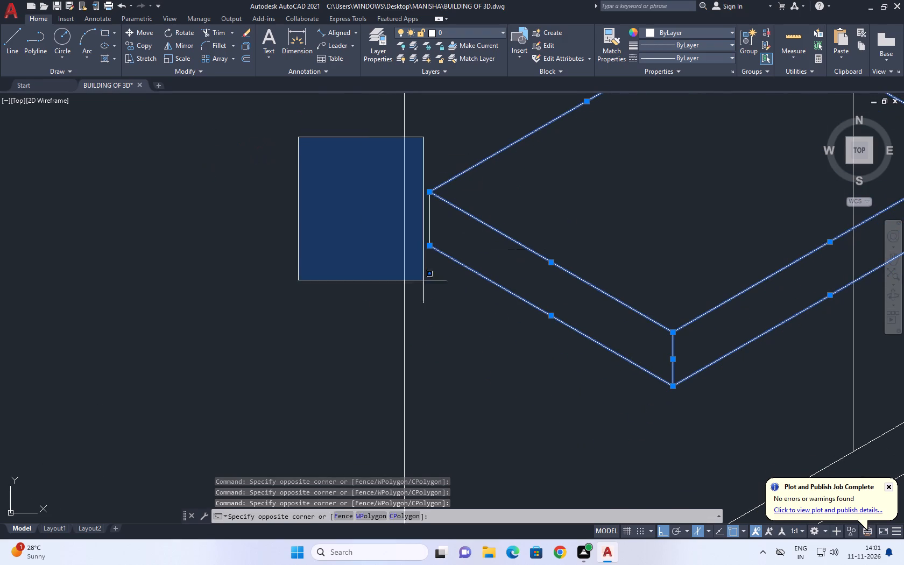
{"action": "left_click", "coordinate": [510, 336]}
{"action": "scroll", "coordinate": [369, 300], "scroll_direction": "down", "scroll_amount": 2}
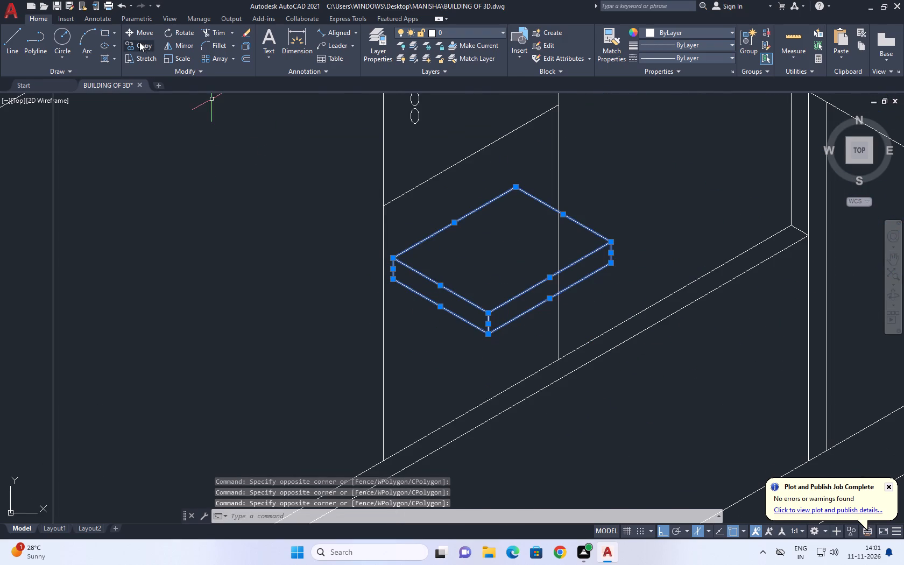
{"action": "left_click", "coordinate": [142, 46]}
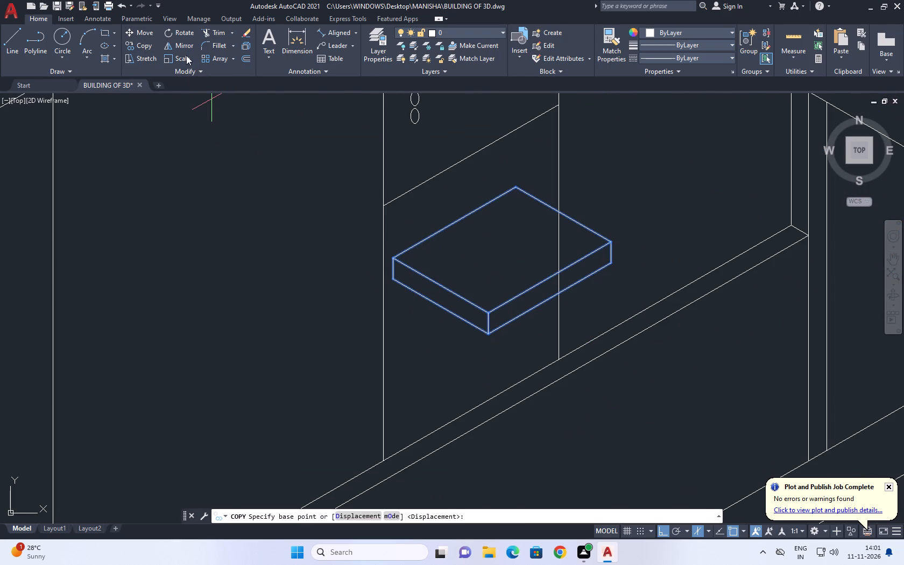
Scale down the complete nine-line slab about the leftmost corner of its top face.
{"action": "left_click", "coordinate": [186, 55]}
{"action": "left_click", "coordinate": [537, 174]}
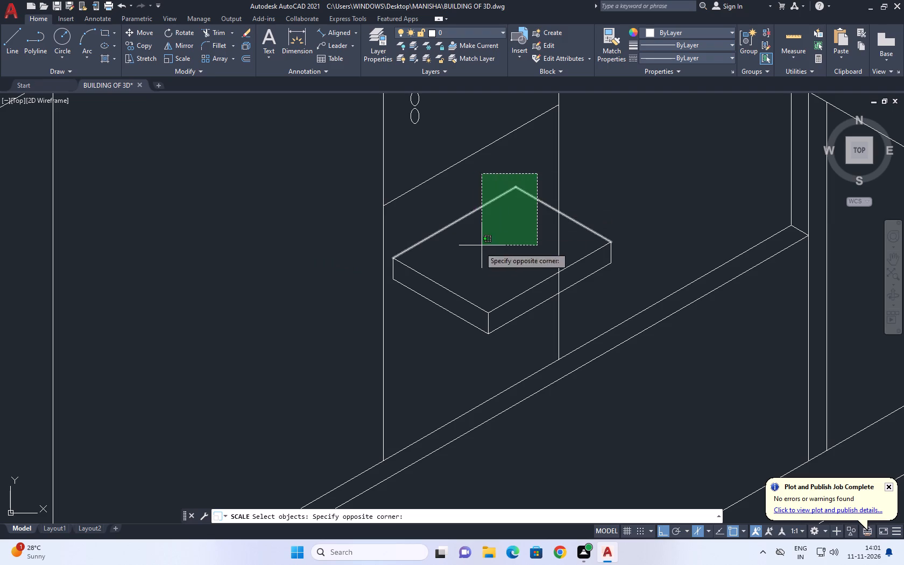
{"action": "left_click", "coordinate": [470, 257]}
{"action": "scroll", "coordinate": [616, 280], "scroll_direction": "down", "scroll_amount": 1}
{"action": "middle_click_drag", "start_coordinate": [611, 283], "coordinate": [548, 286]}
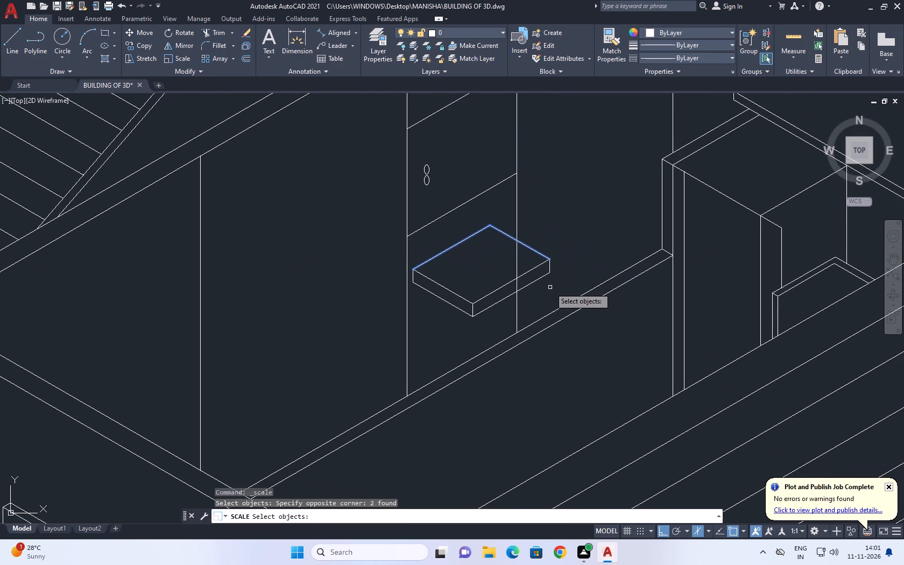
{"action": "scroll", "coordinate": [539, 264], "scroll_direction": "up", "scroll_amount": 2}
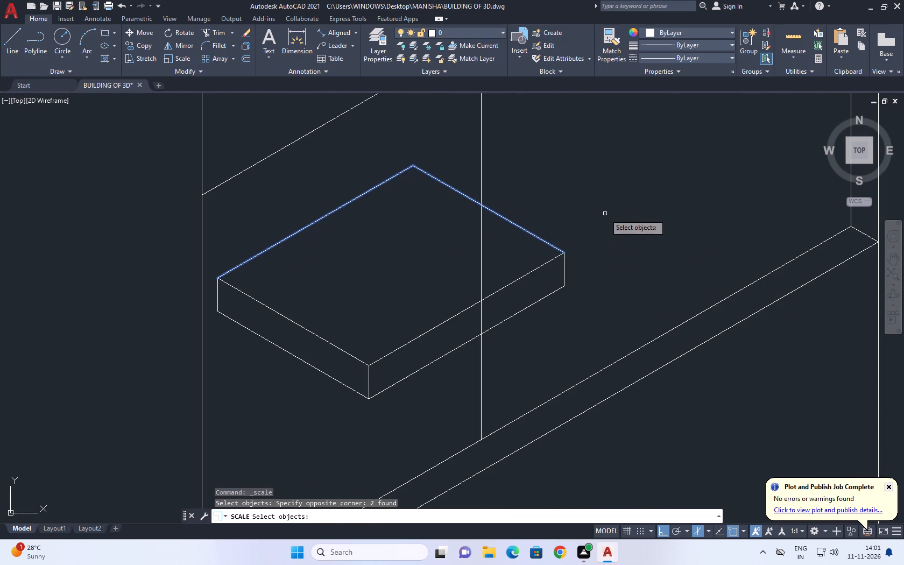
{"action": "left_click", "coordinate": [605, 214]}
{"action": "left_click", "coordinate": [551, 310]}
{"action": "left_click", "coordinate": [385, 406]}
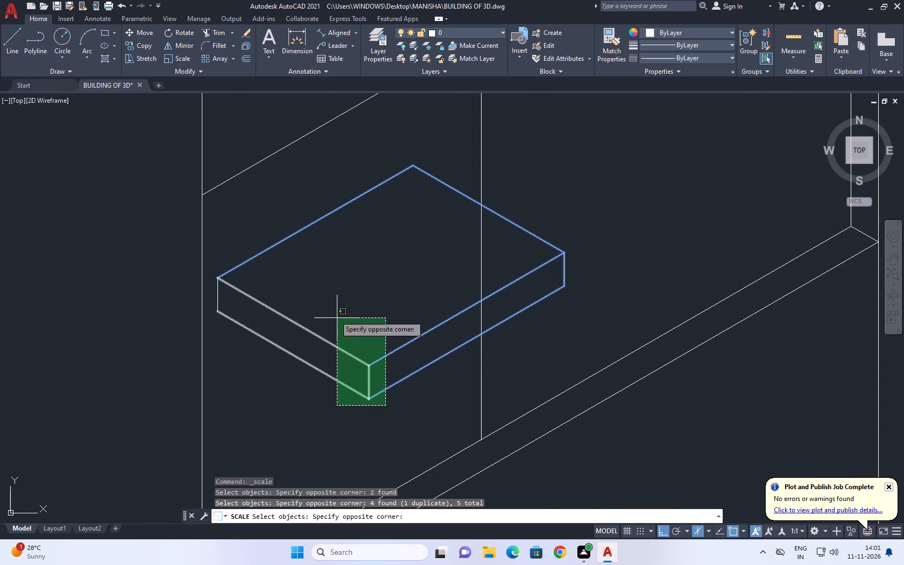
{"action": "left_click_drag", "start_coordinate": [302, 288], "coordinate": [297, 288]}
{"action": "left_click", "coordinate": [216, 284]}
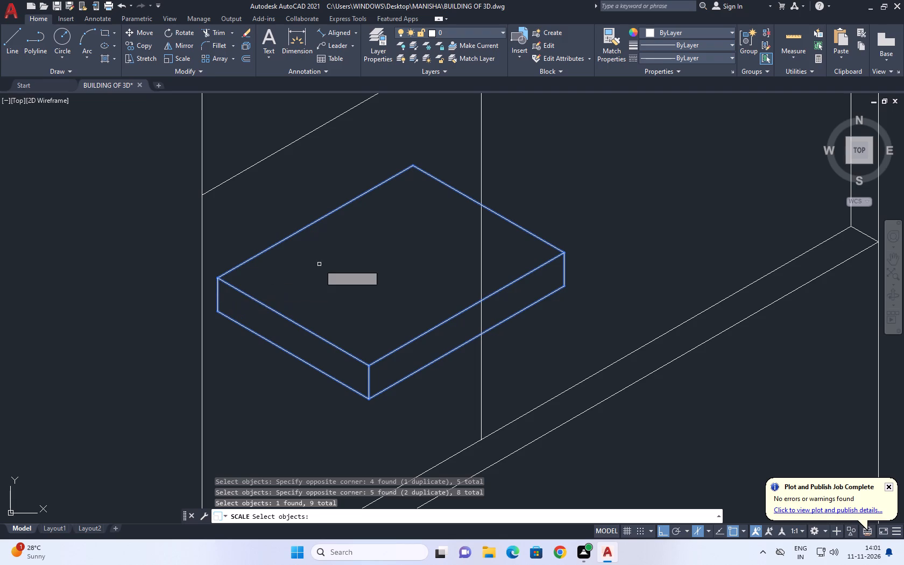
{"action": "right_click", "coordinate": [319, 264]}
{"action": "scroll", "coordinate": [409, 271], "scroll_direction": "down", "scroll_amount": 1}
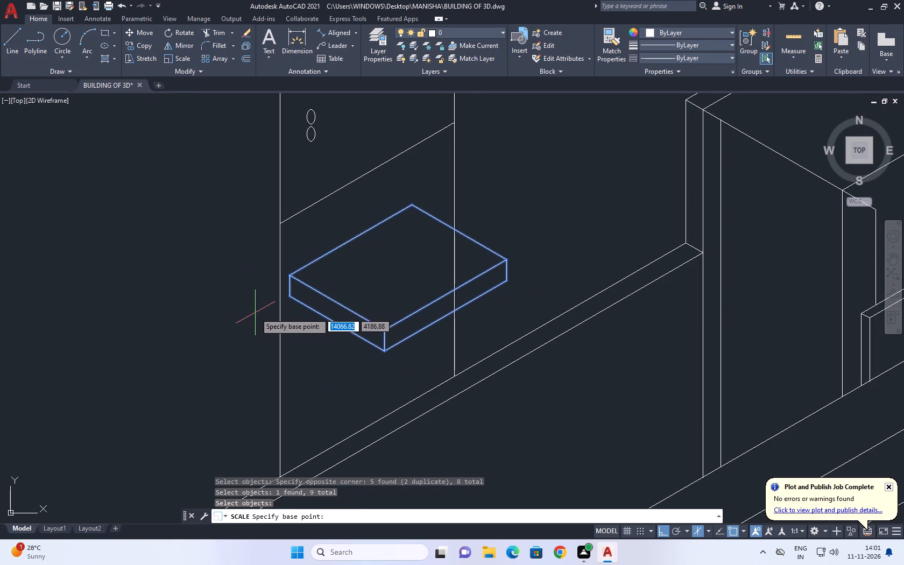
{"action": "scroll", "coordinate": [299, 282], "scroll_direction": "up", "scroll_amount": 1}
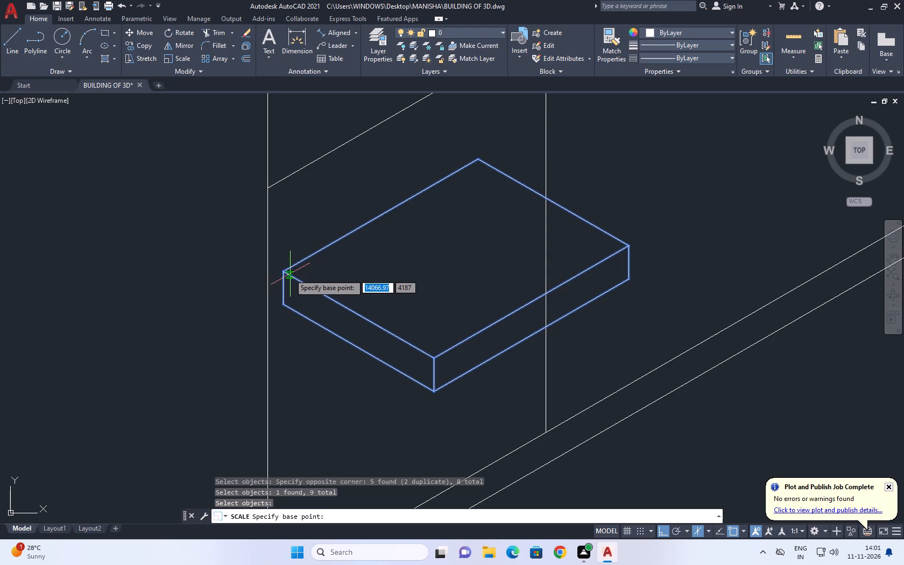
{"action": "left_click", "coordinate": [286, 272]}
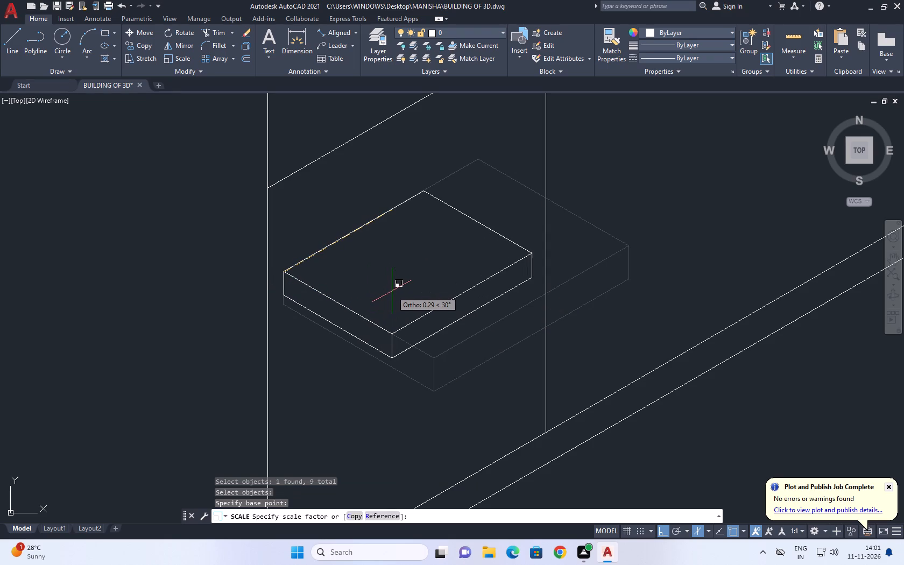
{"action": "left_click", "coordinate": [414, 302]}
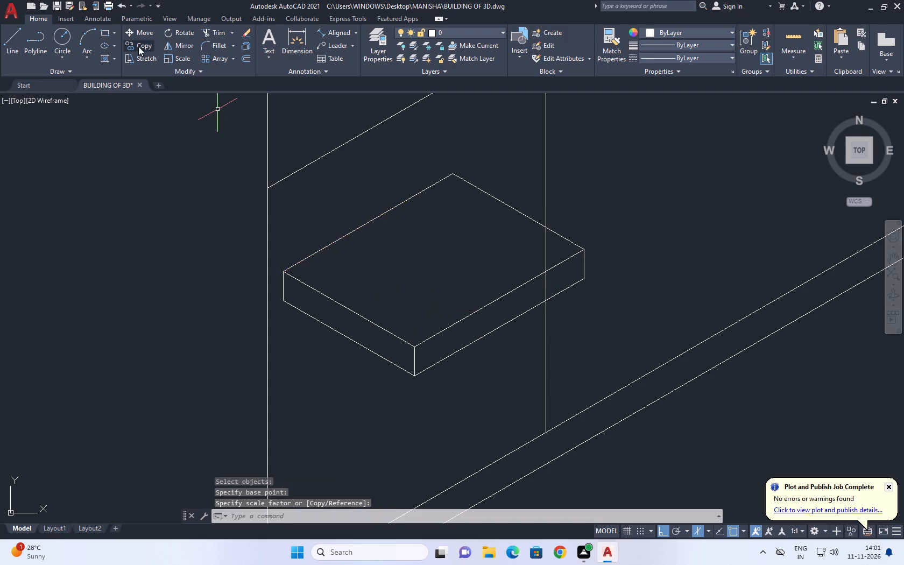
Trim the door panel's vertical edge line where it passes through the slab's top and front faces.
{"action": "left_click", "coordinate": [224, 33]}
{"action": "left_click", "coordinate": [546, 255]}
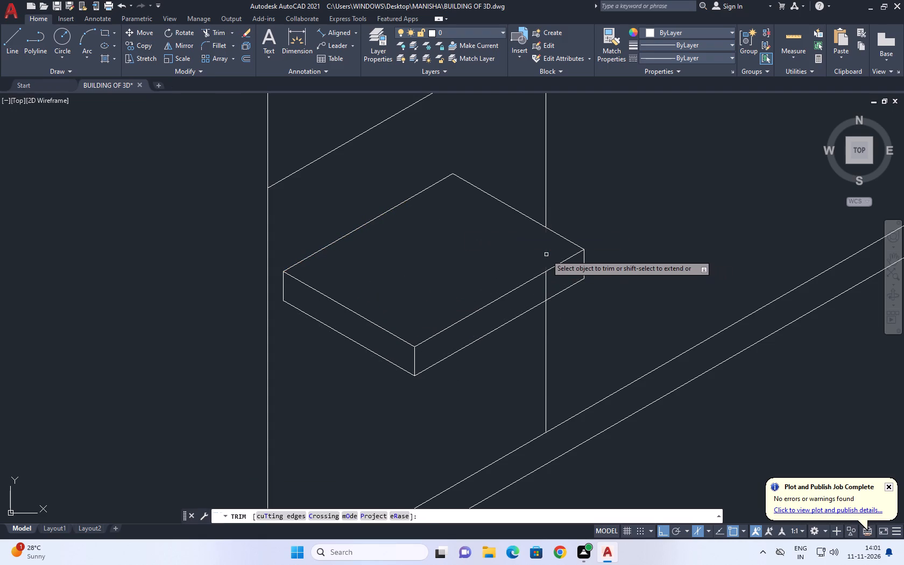
{"action": "left_click", "coordinate": [544, 287]}
{"action": "left_click", "coordinate": [563, 275]}
{"action": "right_click", "coordinate": [626, 221]}
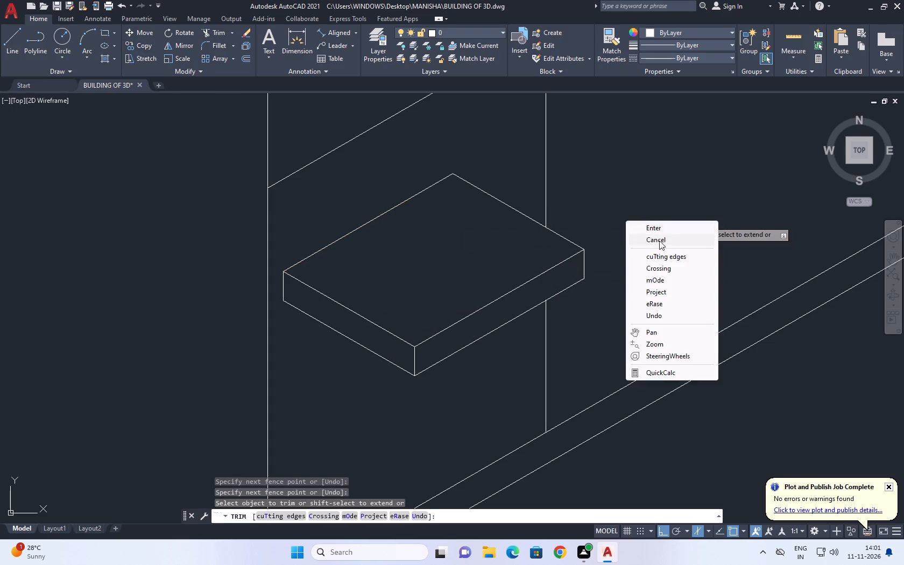
{"action": "left_click", "coordinate": [672, 242]}
Examine the slab, the staircase surroundings and the overall isometric building drawing.
{"action": "scroll", "coordinate": [584, 231], "scroll_direction": "down", "scroll_amount": 2}
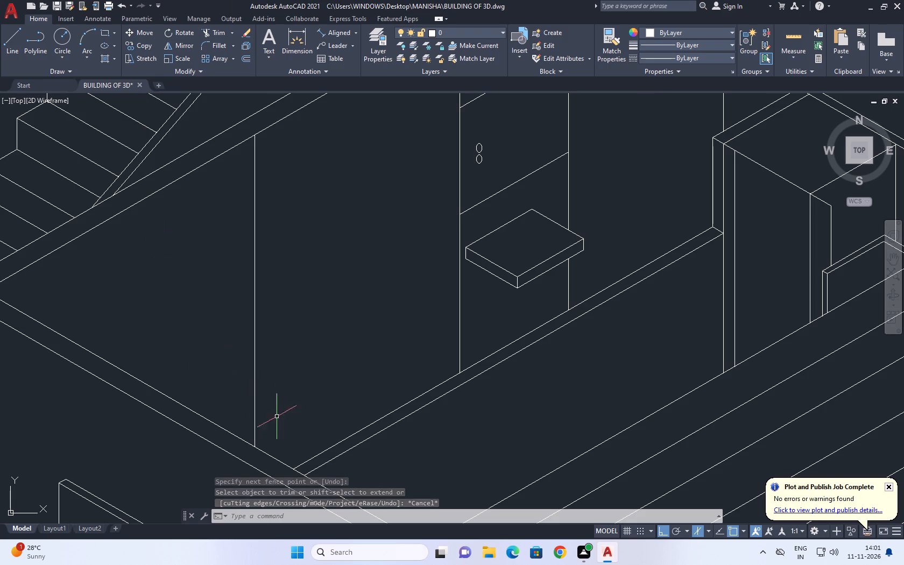
{"action": "middle_click_drag", "start_coordinate": [580, 265], "coordinate": [520, 321]}
{"action": "scroll", "coordinate": [504, 315], "scroll_direction": "down", "scroll_amount": 2}
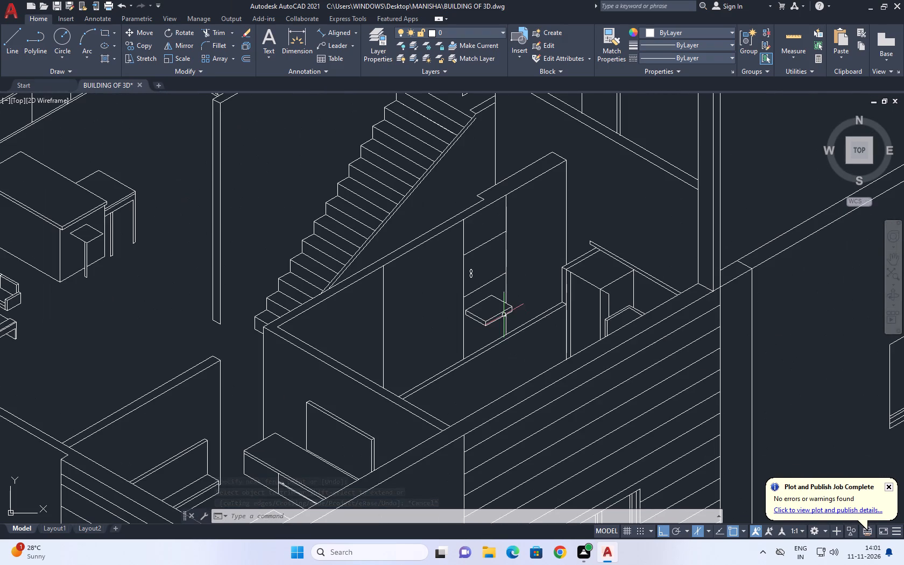
{"action": "middle_click_drag", "start_coordinate": [361, 315], "coordinate": [347, 324]}
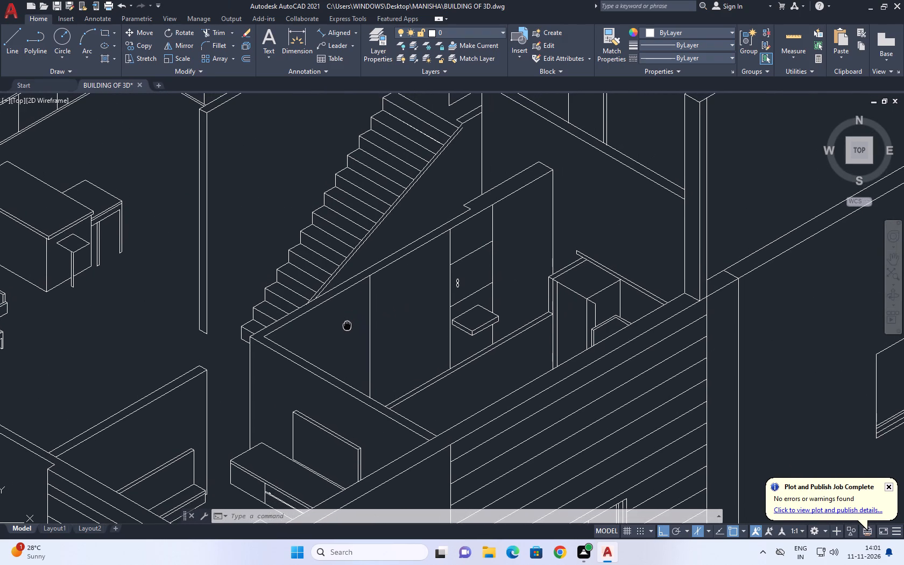
{"action": "middle_click_drag", "start_coordinate": [347, 324], "coordinate": [347, 338]}
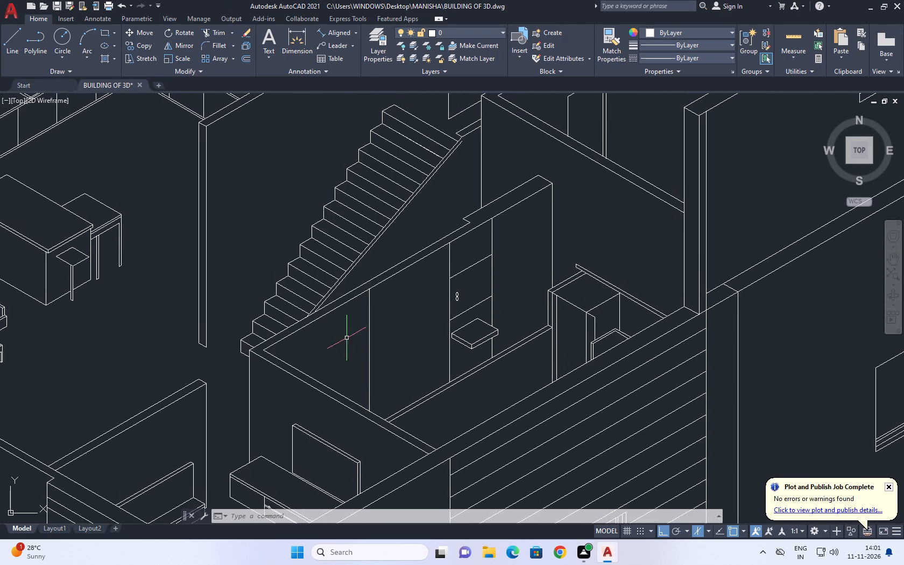
{"action": "middle_click_drag", "start_coordinate": [576, 224], "coordinate": [561, 302]}
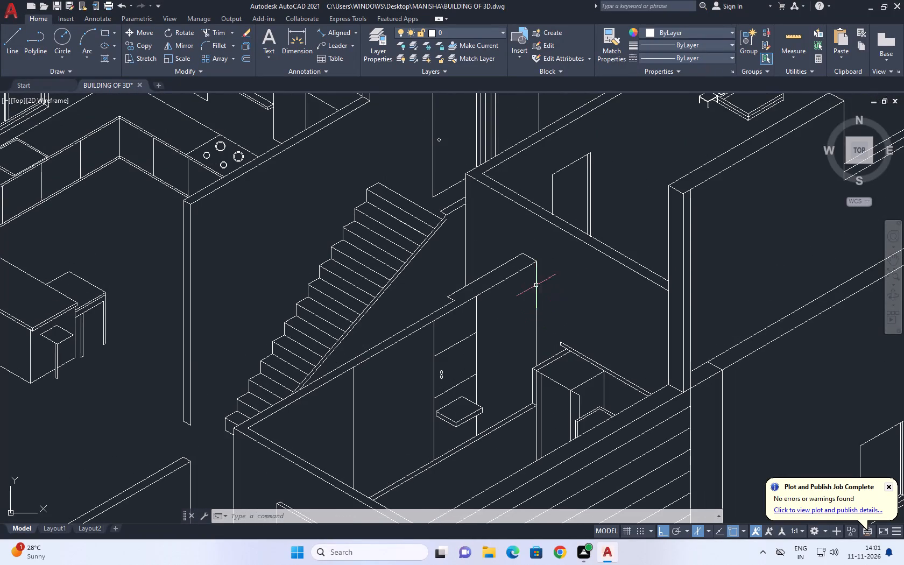
{"action": "middle_click_drag", "start_coordinate": [481, 220], "coordinate": [483, 254]}
{"action": "scroll", "coordinate": [486, 271], "scroll_direction": "down", "scroll_amount": 2}
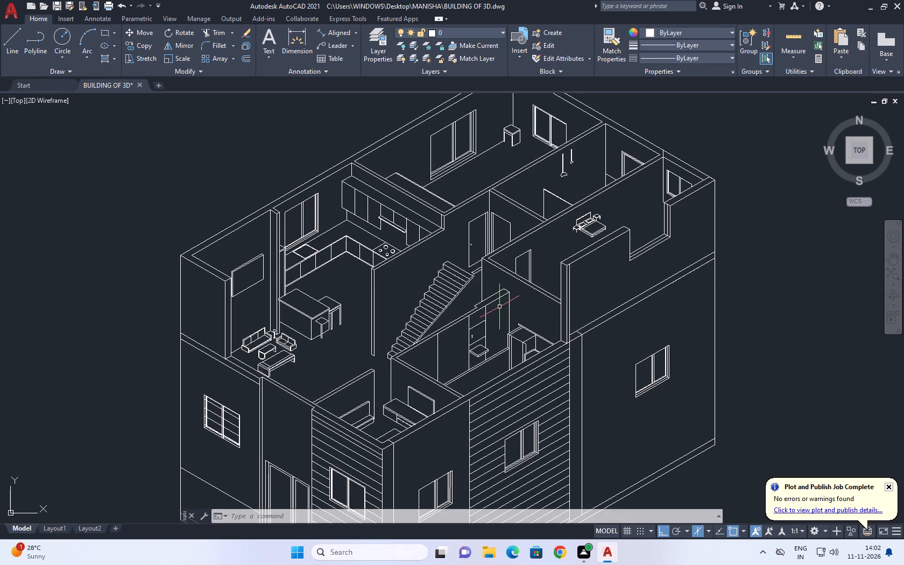
{"action": "scroll", "coordinate": [219, 81], "scroll_direction": "down", "scroll_amount": 1}
With ortho off, draw a wavy spline as a pillow's back edge on the low bed top near its far end, behind the hatched wall.
{"action": "scroll", "coordinate": [324, 411], "scroll_direction": "up", "scroll_amount": 2}
{"action": "scroll", "coordinate": [376, 421], "scroll_direction": "up", "scroll_amount": 2}
{"action": "middle_click_drag", "start_coordinate": [434, 438], "coordinate": [489, 379]}
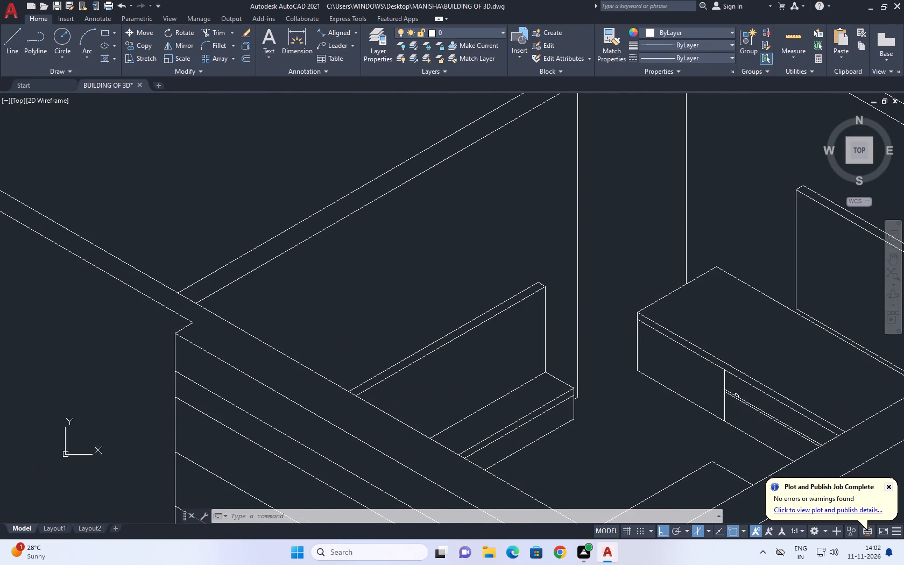
{"action": "scroll", "coordinate": [481, 426], "scroll_direction": "up", "scroll_amount": 1}
{"action": "middle_click_drag", "start_coordinate": [482, 427], "coordinate": [484, 432]}
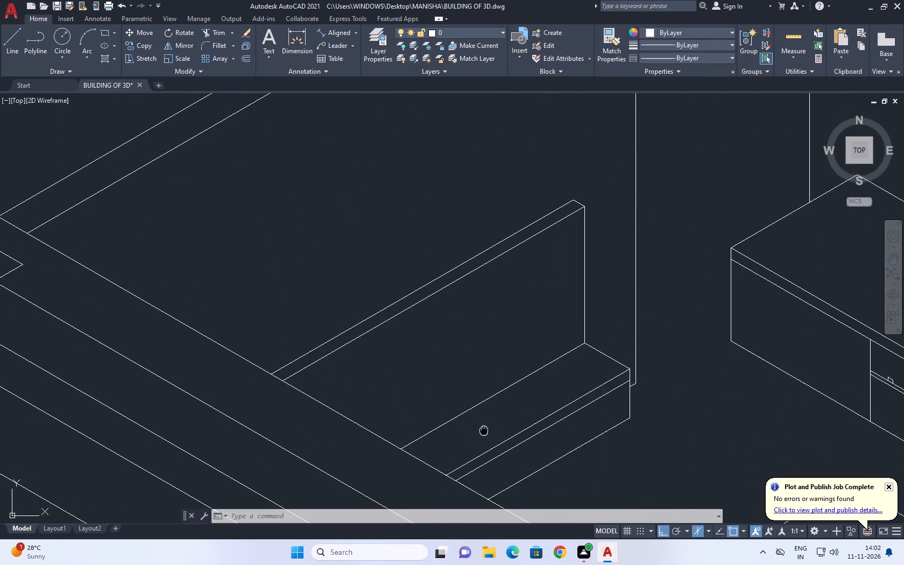
{"action": "middle_click_drag", "start_coordinate": [484, 432], "coordinate": [492, 440]}
{"action": "key", "text": "s"}
{"action": "type", "text": "PL"}
{"action": "key", "text": "space"}
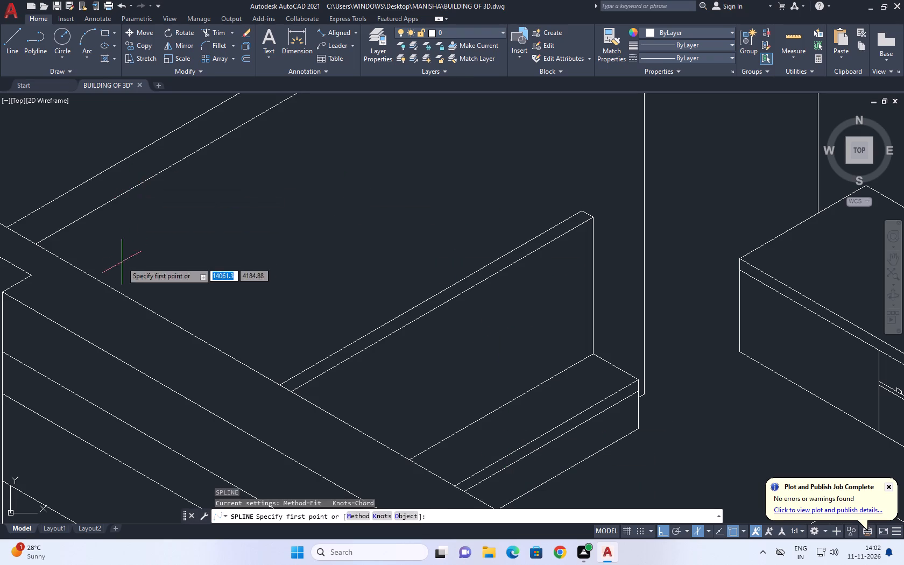
{"action": "scroll", "coordinate": [504, 430], "scroll_direction": "up", "scroll_amount": 2}
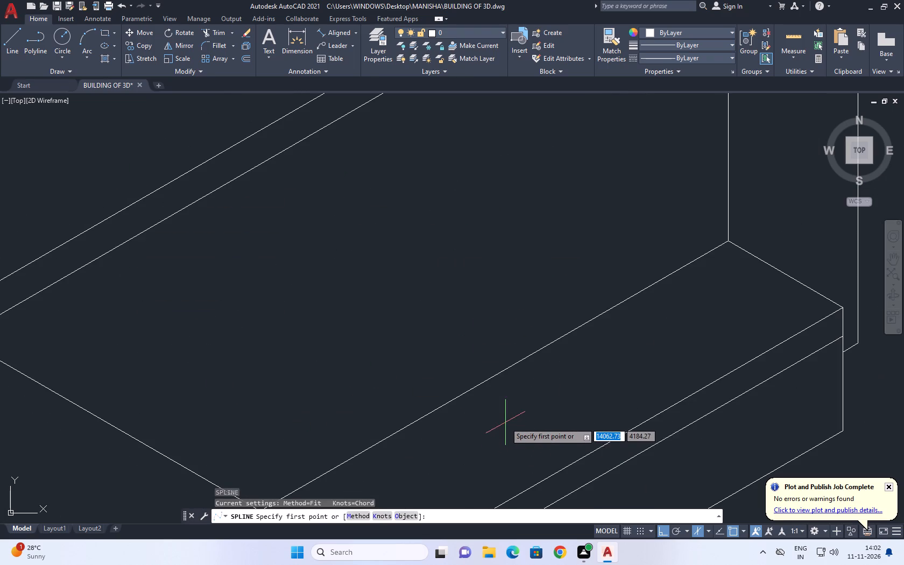
{"action": "left_click", "coordinate": [549, 399]}
{"action": "key", "text": "F8"}
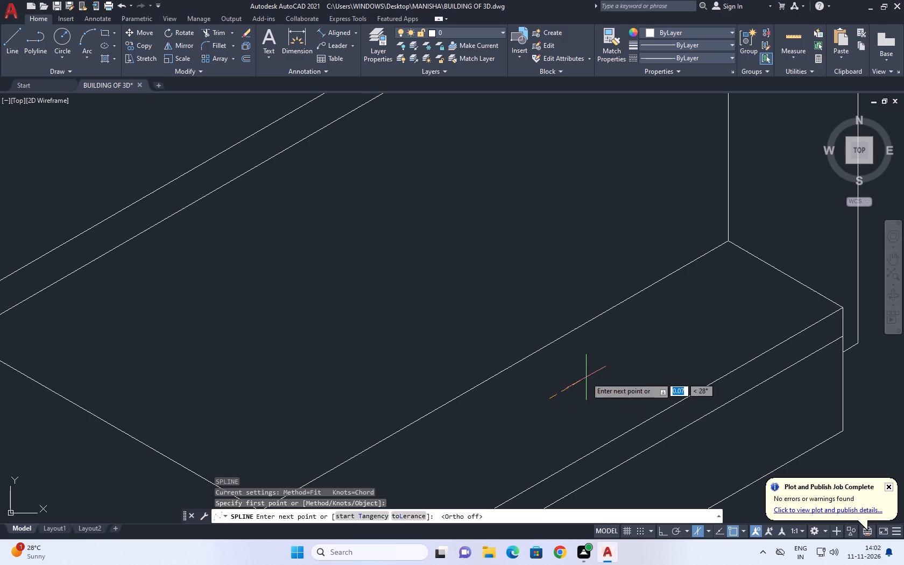
{"action": "left_click", "coordinate": [562, 379]}
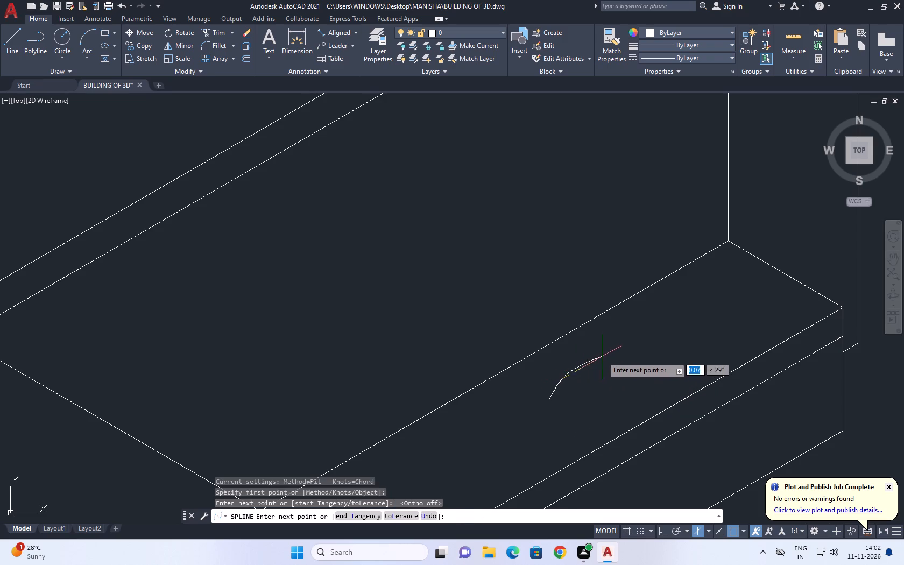
{"action": "left_click", "coordinate": [602, 356]}
{"action": "left_click_drag", "start_coordinate": [641, 317], "coordinate": [648, 320]}
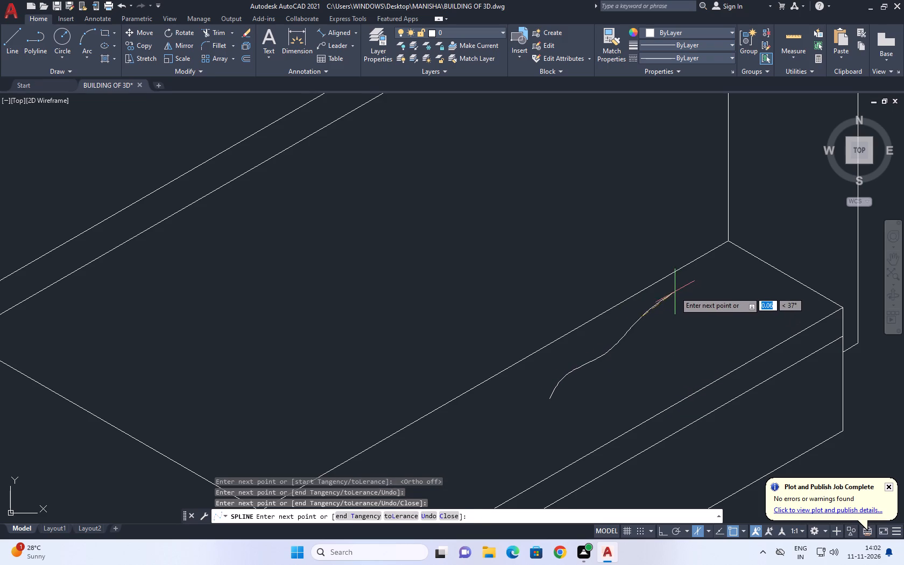
{"action": "left_click", "coordinate": [649, 298]}
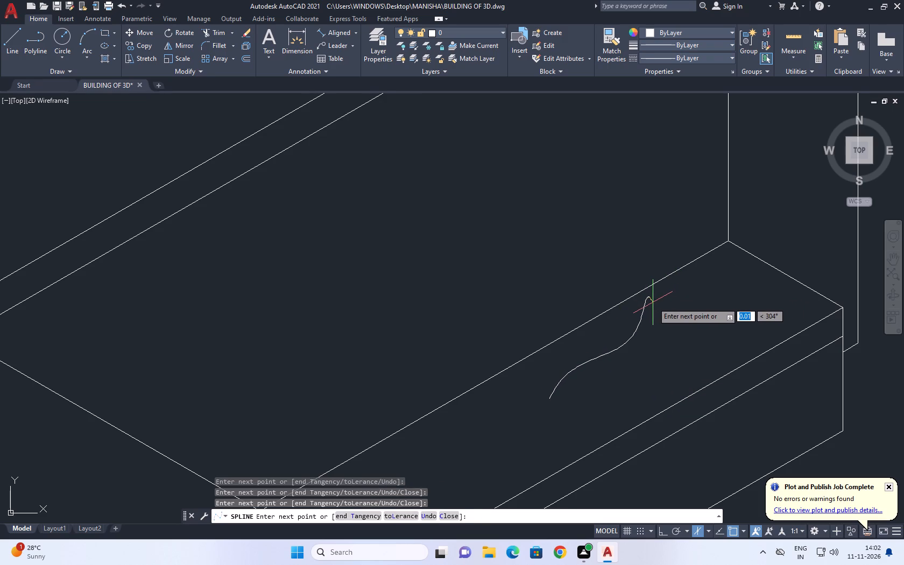
{"action": "key", "text": "Return"}
Draw a second spline from the first curve's lower end to the bed top's front edge as the pillow's near short side.
{"action": "right_click_drag", "start_coordinate": [549, 254], "coordinate": [543, 246]}
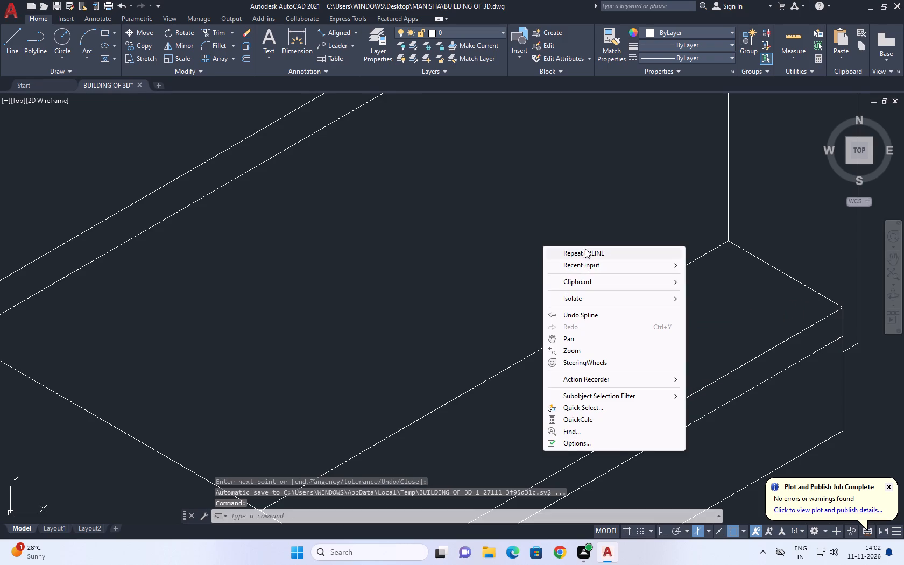
{"action": "left_click", "coordinate": [583, 248]}
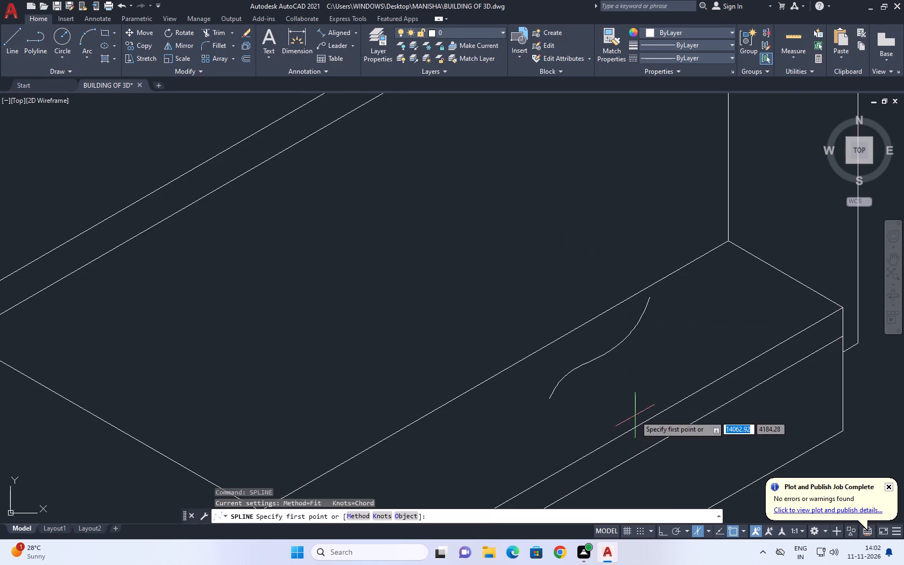
{"action": "left_click", "coordinate": [553, 400]}
{"action": "left_click", "coordinate": [593, 412]}
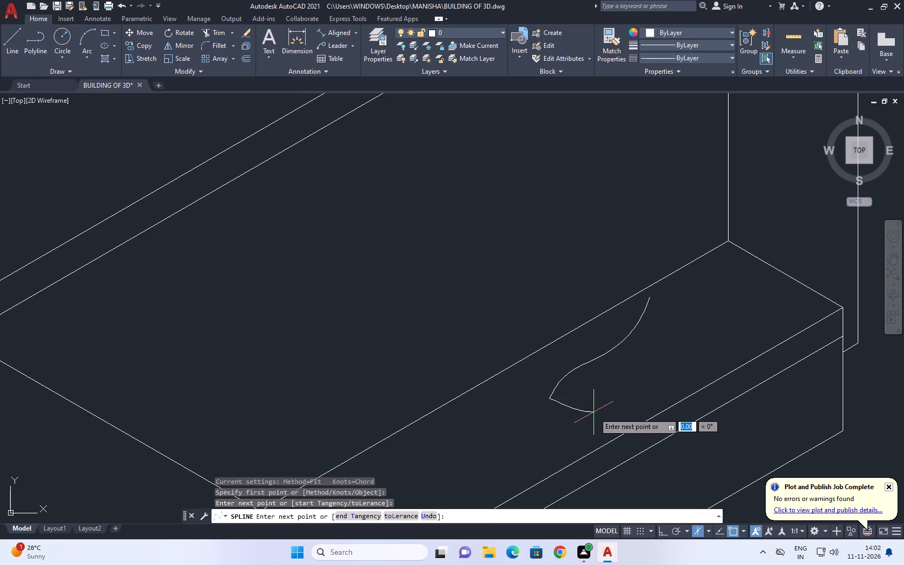
{"action": "left_click", "coordinate": [614, 431]}
{"action": "left_click", "coordinate": [625, 428]}
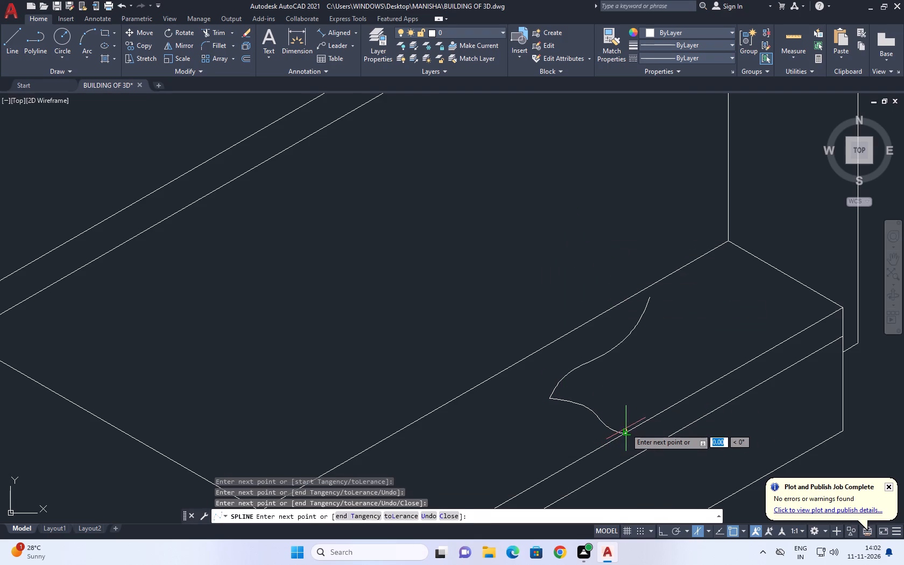
{"action": "key", "text": "Return"}
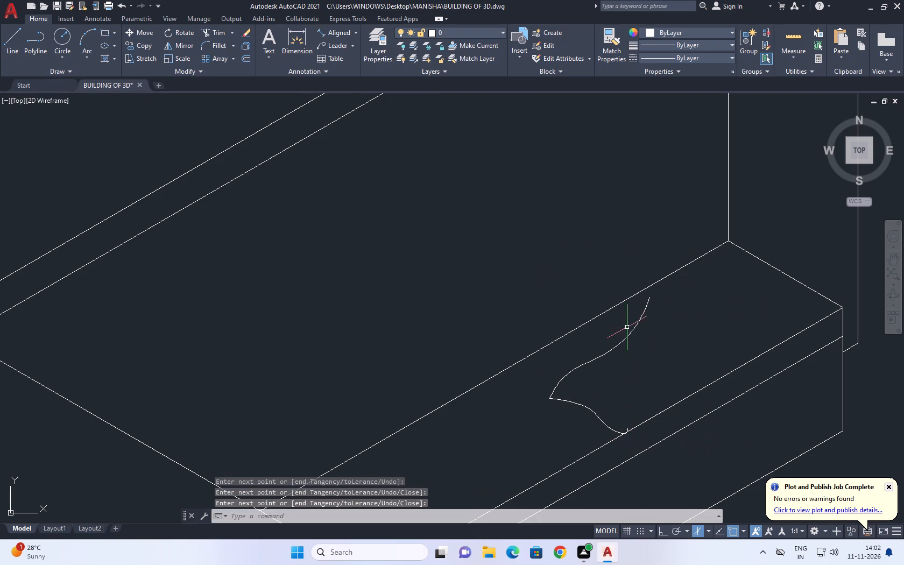
Draw a third spline from the first curve's upper end, bending down toward the bed's front edge, as the pillow's far short side.
{"action": "right_click", "coordinate": [661, 299]}
{"action": "left_click", "coordinate": [707, 303]}
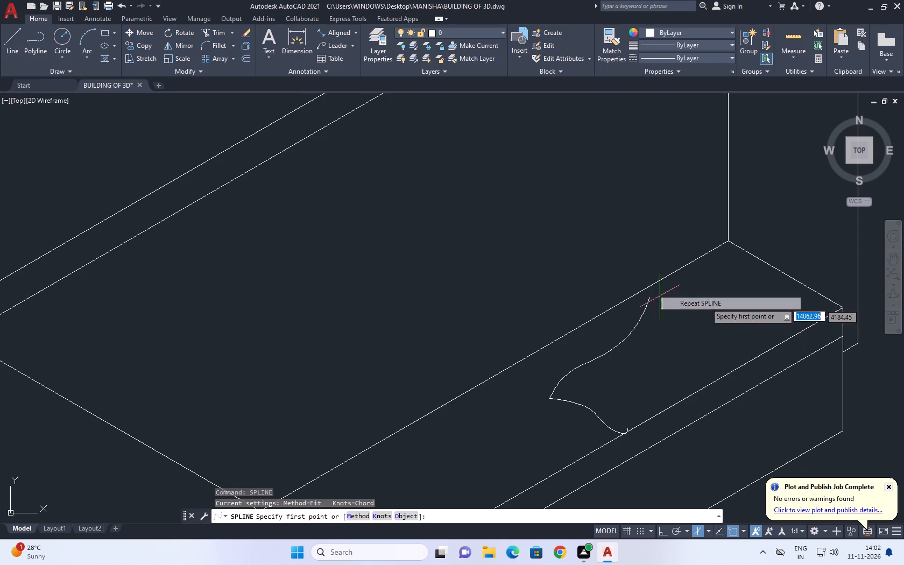
{"action": "left_click", "coordinate": [648, 295]}
{"action": "left_click", "coordinate": [676, 311]}
{"action": "left_click", "coordinate": [693, 320]}
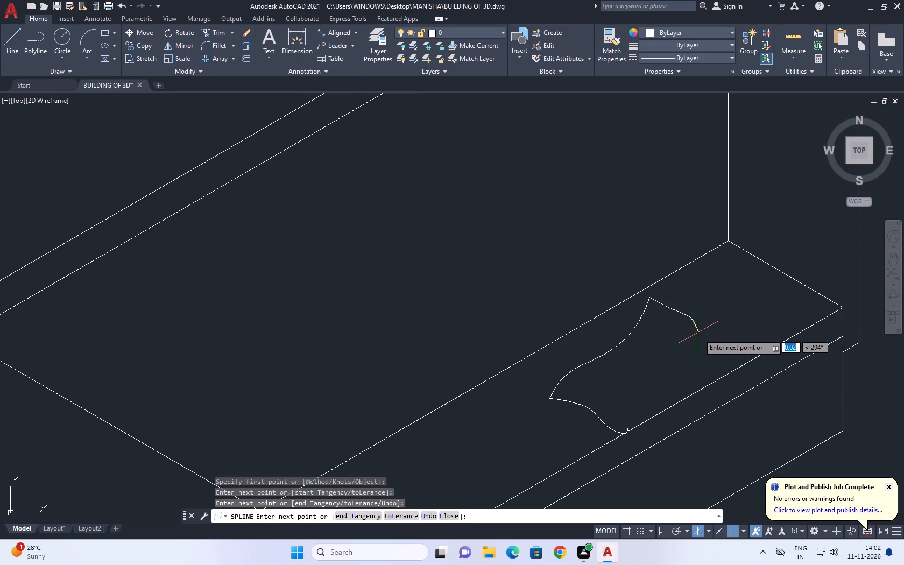
{"action": "left_click", "coordinate": [705, 337]}
{"action": "right_click", "coordinate": [718, 324]}
{"action": "left_click", "coordinate": [741, 329]}
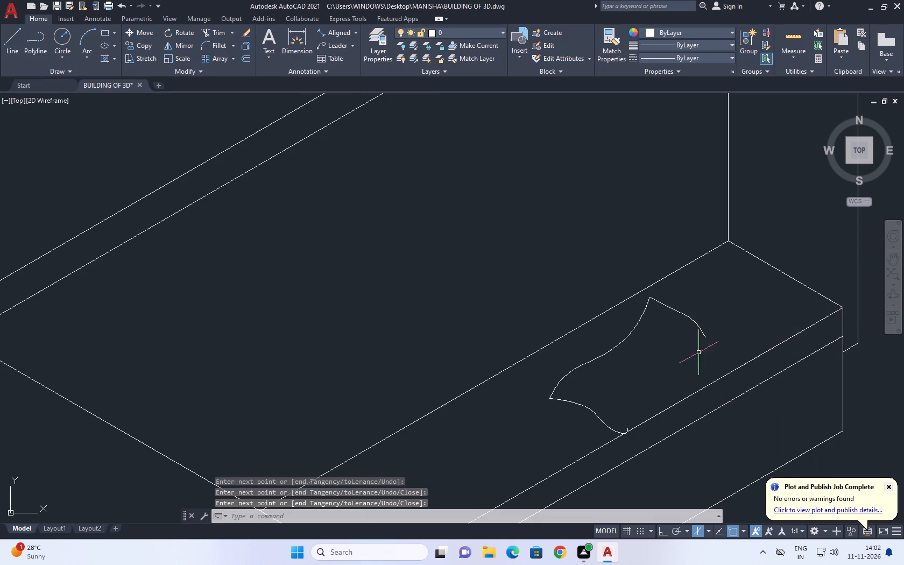
Draw a fourth spline joining the open ends of the two short sides to close the pillow outline along the front.
{"action": "right_click", "coordinate": [737, 313]}
{"action": "left_click", "coordinate": [768, 323]}
{"action": "scroll", "coordinate": [639, 422], "scroll_direction": "up", "scroll_amount": 2}
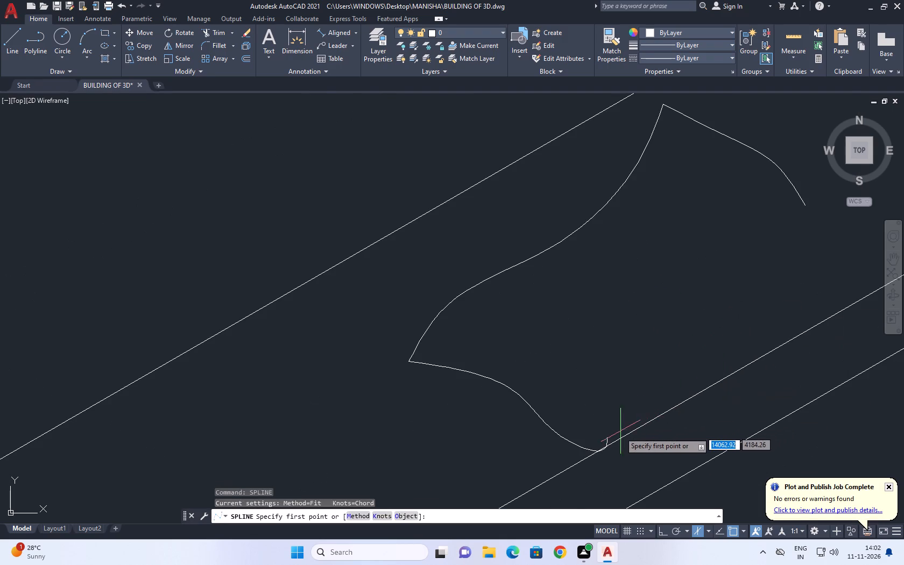
{"action": "left_click_drag", "start_coordinate": [608, 437], "coordinate": [612, 437]}
{"action": "left_click", "coordinate": [714, 328]}
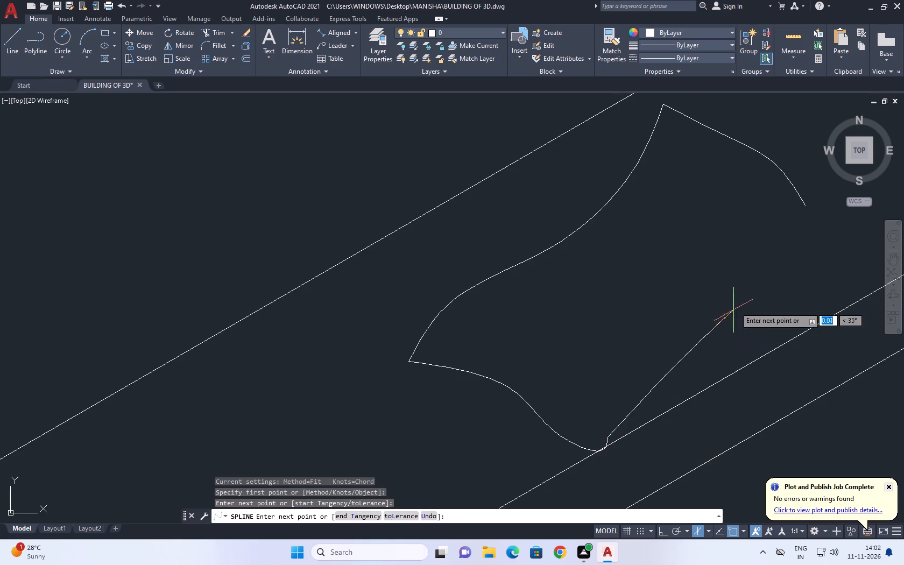
{"action": "middle_click_drag", "start_coordinate": [753, 300], "coordinate": [720, 356]}
{"action": "left_click_drag", "start_coordinate": [772, 261], "coordinate": [771, 272]}
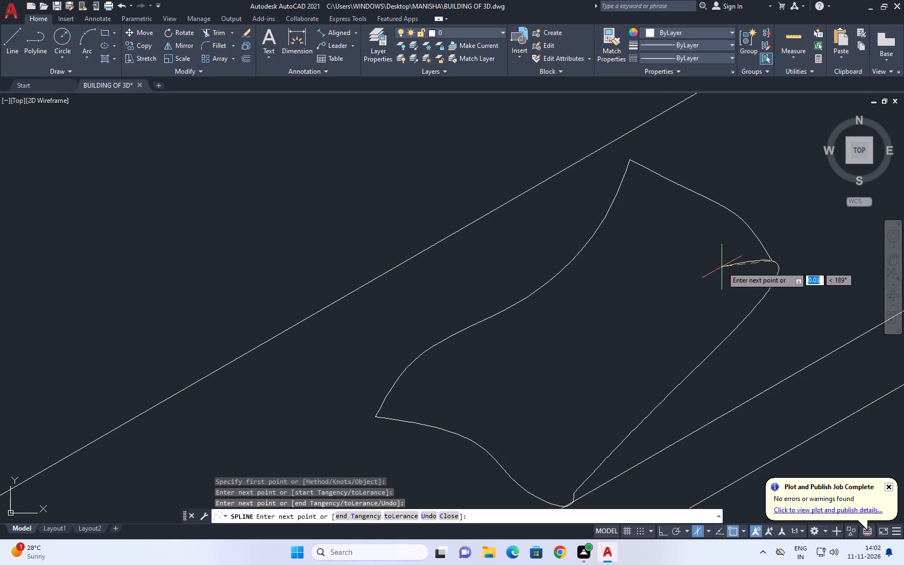
{"action": "right_click", "coordinate": [719, 262]}
{"action": "left_click", "coordinate": [754, 270]}
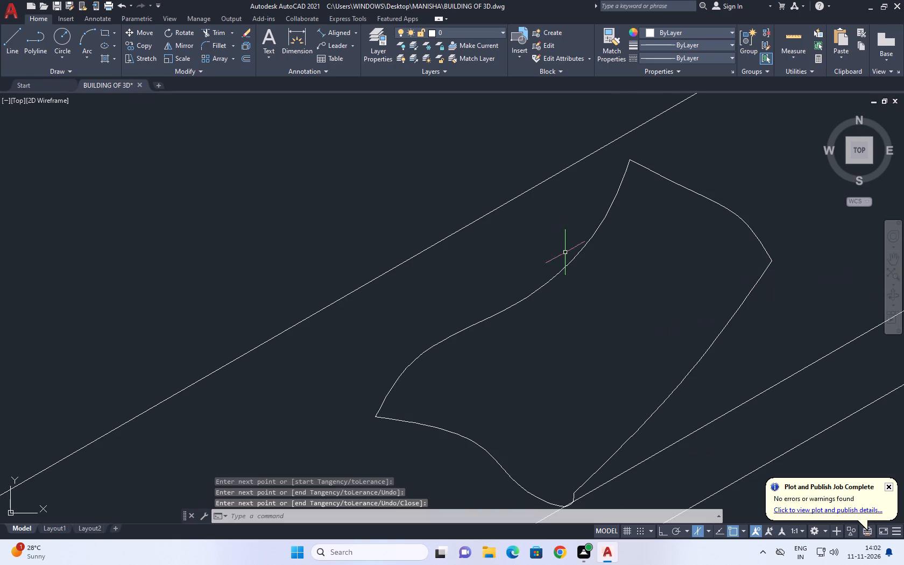
Stretch the near short side's fit point that lies on the bed's front edge back inside the bed top.
{"action": "middle_click_drag", "start_coordinate": [587, 404], "coordinate": [540, 290]}
{"action": "scroll", "coordinate": [510, 370], "scroll_direction": "up", "scroll_amount": 1}
{"action": "left_click", "coordinate": [496, 405]}
{"action": "left_click", "coordinate": [465, 392]}
{"action": "scroll", "coordinate": [557, 433], "scroll_direction": "up", "scroll_amount": 2}
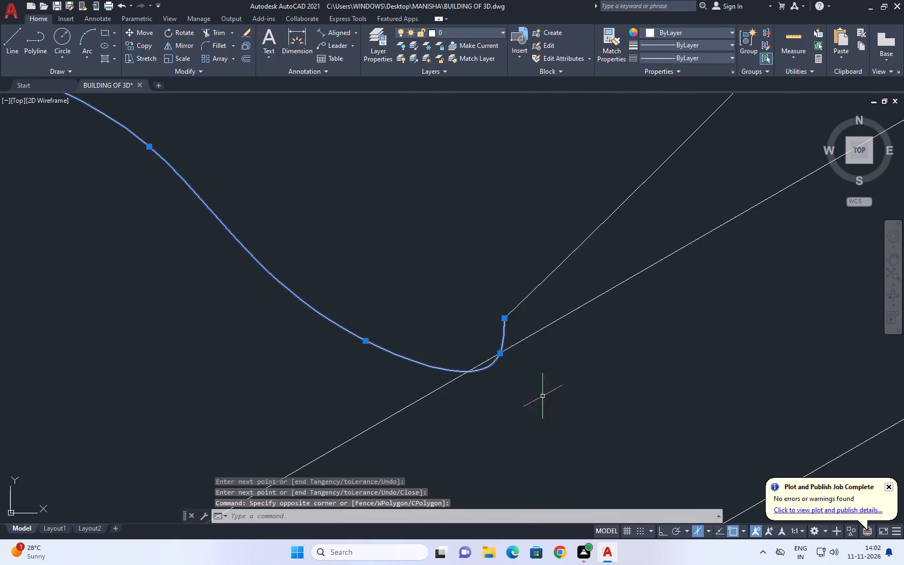
{"action": "scroll", "coordinate": [479, 369], "scroll_direction": "up", "scroll_amount": 2}
{"action": "left_click", "coordinate": [521, 335]}
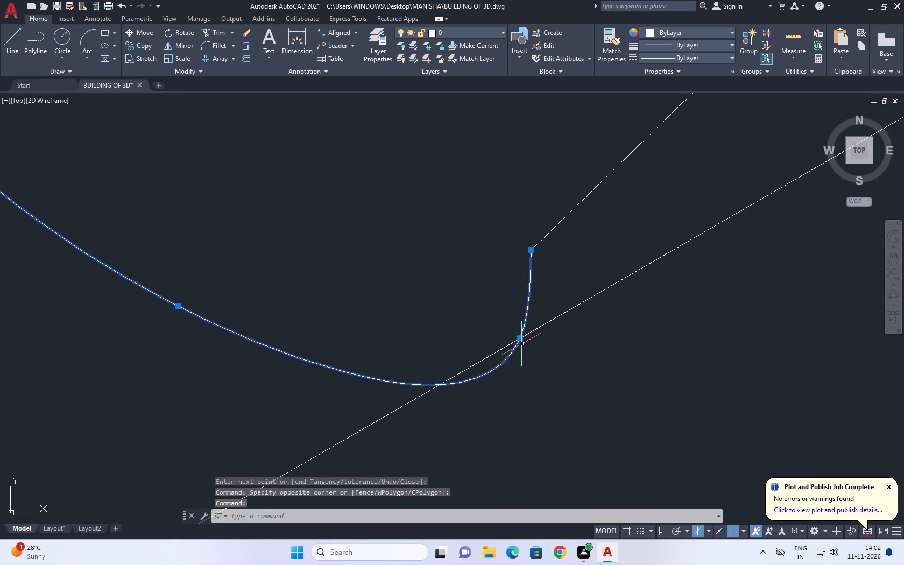
{"action": "left_click", "coordinate": [520, 337]}
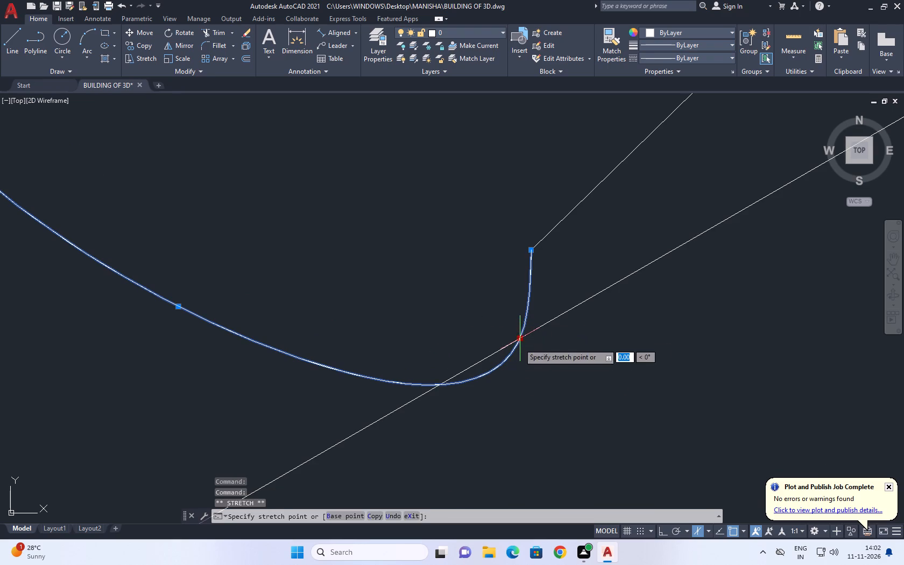
{"action": "left_click", "coordinate": [478, 239]}
{"action": "scroll", "coordinate": [461, 333], "scroll_direction": "down", "scroll_amount": 5}
{"action": "scroll", "coordinate": [547, 206], "scroll_direction": "up", "scroll_amount": 1}
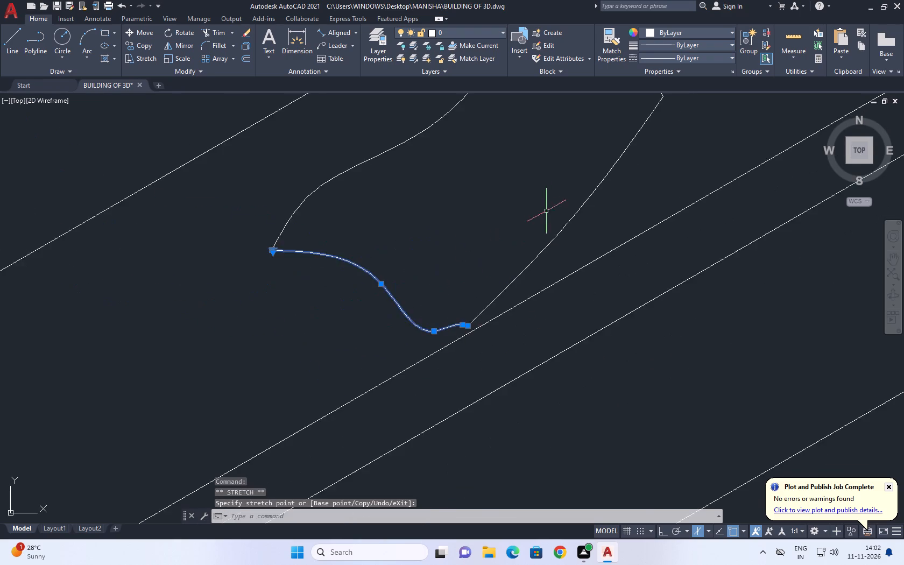
Stretch the middle fit point of the pillow's long back curve outward toward the bed's back edge.
{"action": "middle_click_drag", "start_coordinate": [547, 206], "coordinate": [582, 357]}
{"action": "scroll", "coordinate": [562, 276], "scroll_direction": "down", "scroll_amount": 1}
{"action": "scroll", "coordinate": [584, 362], "scroll_direction": "down", "scroll_amount": 1}
{"action": "scroll", "coordinate": [526, 269], "scroll_direction": "up", "scroll_amount": 2}
{"action": "left_click", "coordinate": [553, 328]}
{"action": "left_click", "coordinate": [508, 276]}
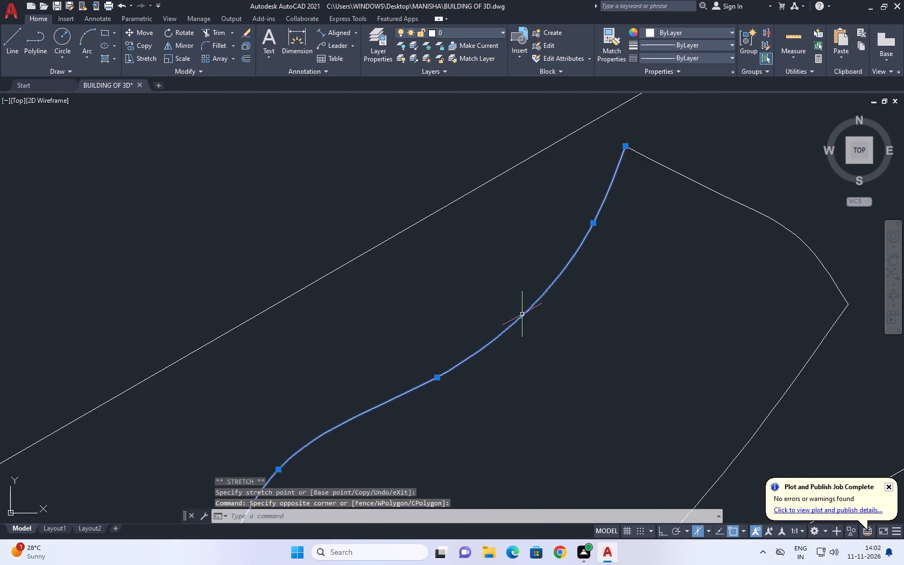
{"action": "left_click", "coordinate": [437, 378]}
{"action": "left_click_drag", "start_coordinate": [407, 337], "coordinate": [411, 348]}
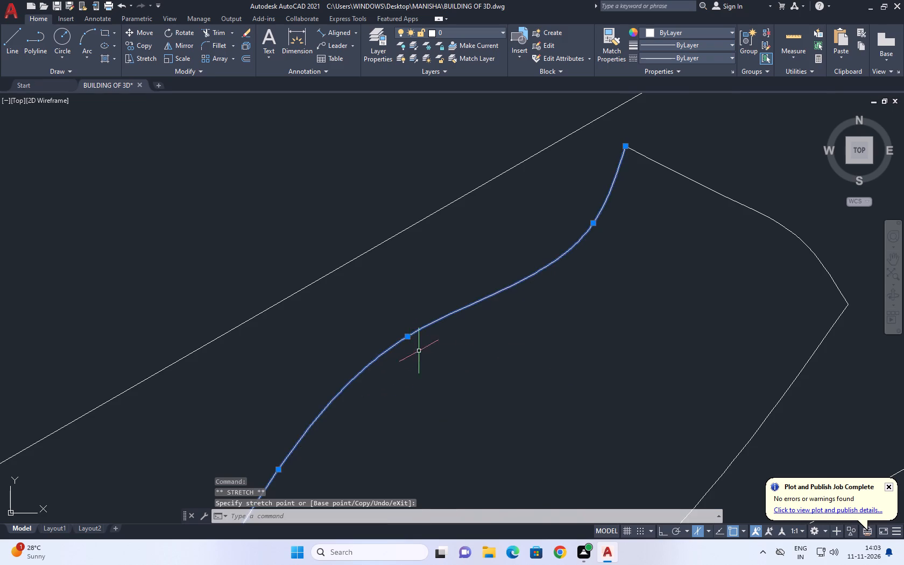
Select the pillow's far short side too and stretch the back curve's upper fit point outward toward the bed's back edge.
{"action": "scroll", "coordinate": [510, 307], "scroll_direction": "down", "scroll_amount": 2}
{"action": "middle_click_drag", "start_coordinate": [537, 285], "coordinate": [573, 307]}
{"action": "scroll", "coordinate": [575, 303], "scroll_direction": "up", "scroll_amount": 1}
{"action": "middle_click_drag", "start_coordinate": [577, 295], "coordinate": [586, 334]}
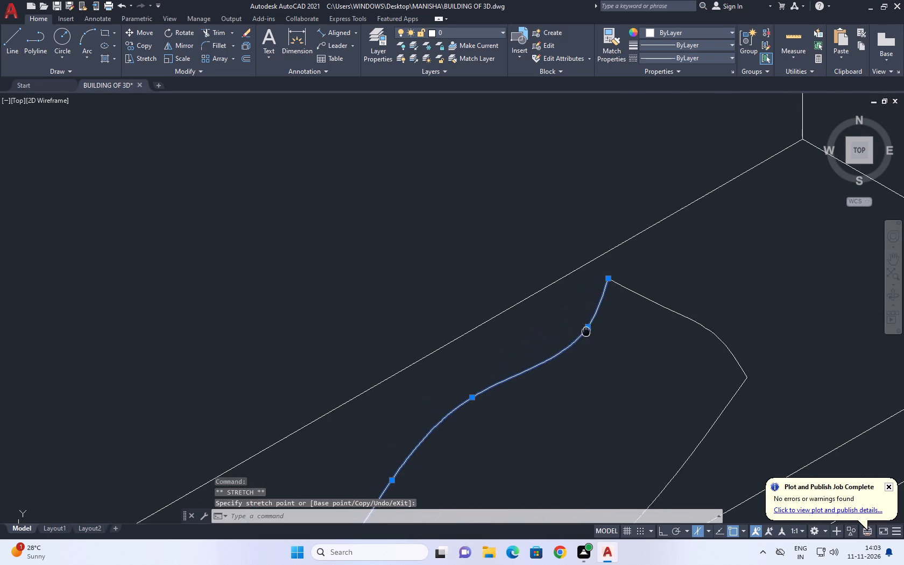
{"action": "middle_click_drag", "start_coordinate": [586, 334], "coordinate": [586, 335]}
{"action": "middle_click_drag", "start_coordinate": [653, 303], "coordinate": [655, 334]}
{"action": "left_click_drag", "start_coordinate": [731, 346], "coordinate": [732, 352]}
{"action": "left_click", "coordinate": [681, 380]}
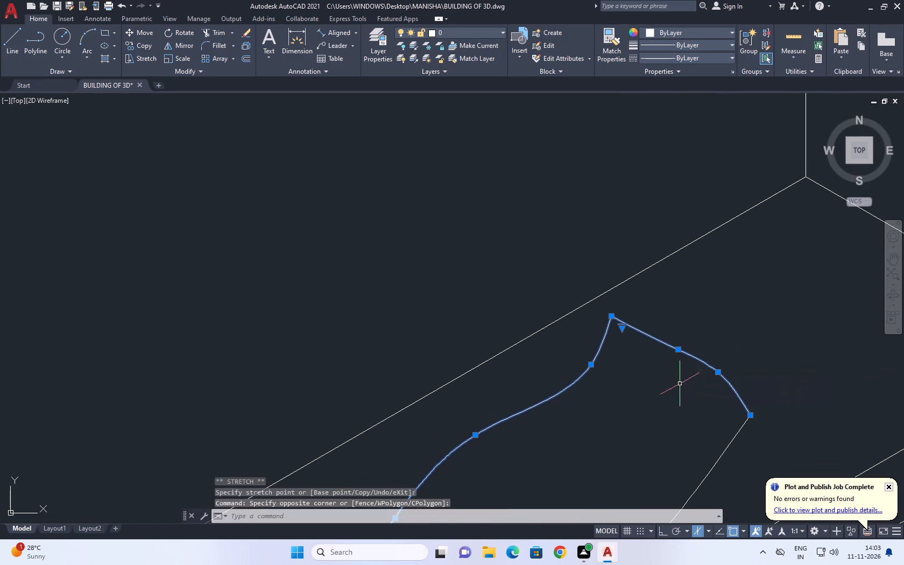
{"action": "scroll", "coordinate": [589, 401], "scroll_direction": "up", "scroll_amount": 1}
{"action": "middle_click_drag", "start_coordinate": [584, 401], "coordinate": [595, 414]}
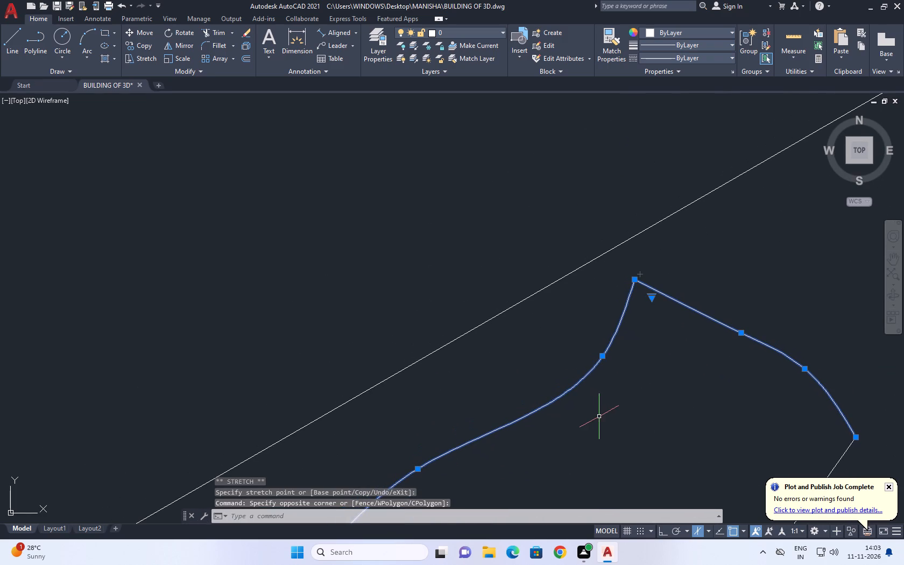
{"action": "left_click", "coordinate": [604, 356]}
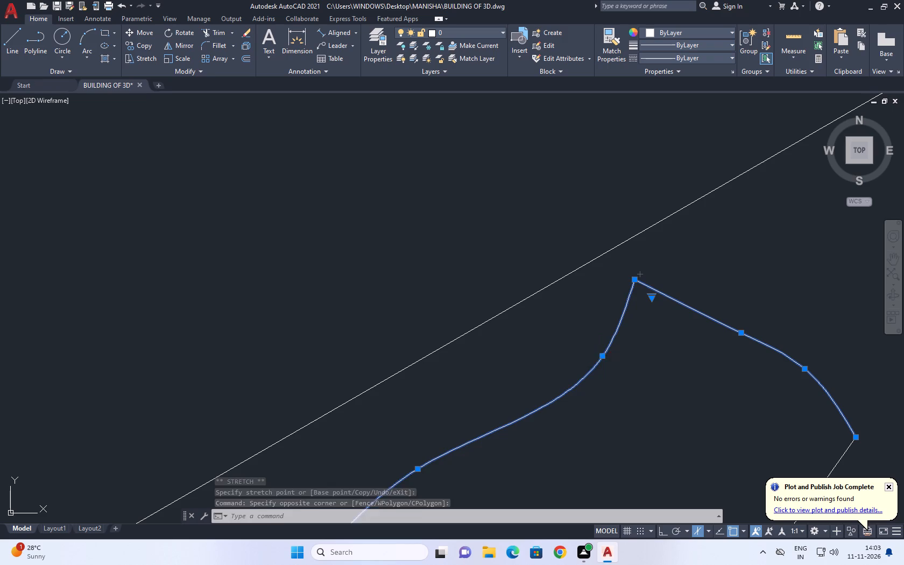
{"action": "left_click", "coordinate": [577, 340]}
Stretch the shared upper corner of the pillow's back curve and far short side toward the bed's back edge, and clear the selection.
{"action": "middle_click_drag", "start_coordinate": [701, 330], "coordinate": [592, 384]}
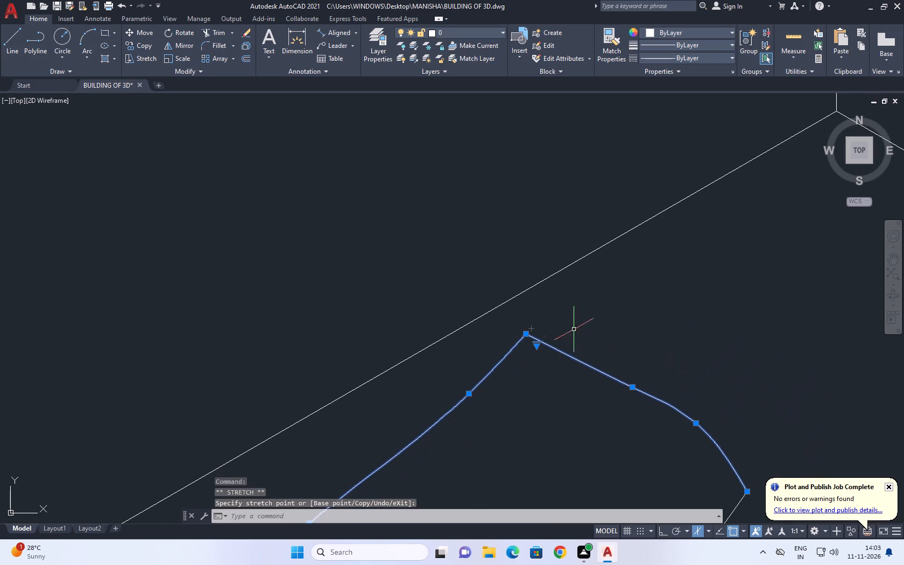
{"action": "left_click", "coordinate": [525, 333]}
{"action": "left_click", "coordinate": [512, 309]}
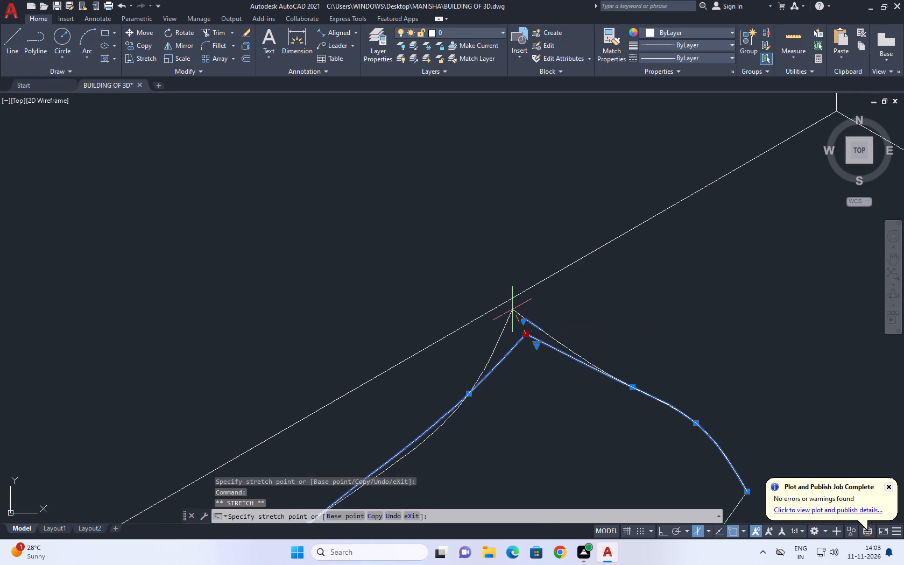
{"action": "scroll", "coordinate": [584, 310], "scroll_direction": "down", "scroll_amount": 2}
{"action": "middle_click_drag", "start_coordinate": [608, 351], "coordinate": [569, 262]}
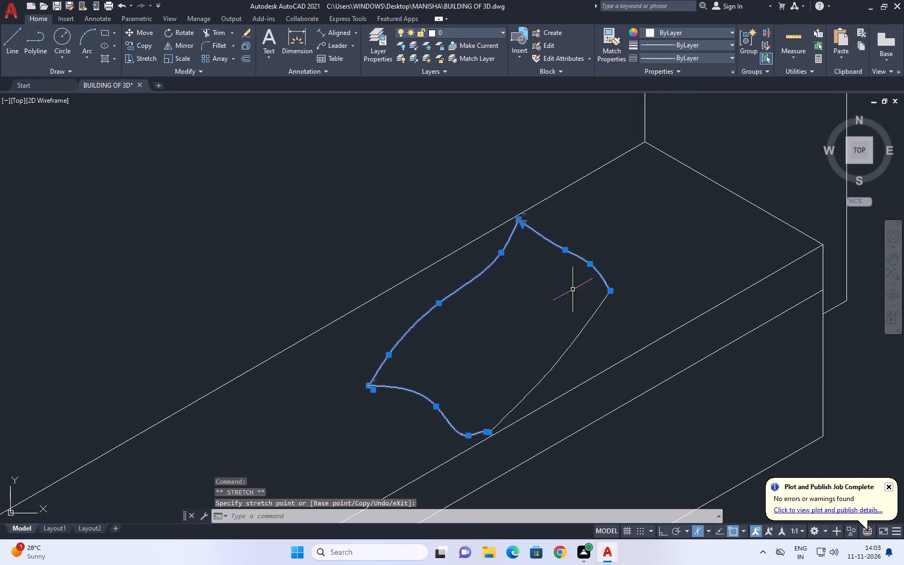
{"action": "right_click", "coordinate": [499, 280]}
{"action": "left_click", "coordinate": [560, 450]}
{"action": "scroll", "coordinate": [560, 413], "scroll_direction": "down", "scroll_amount": 2}
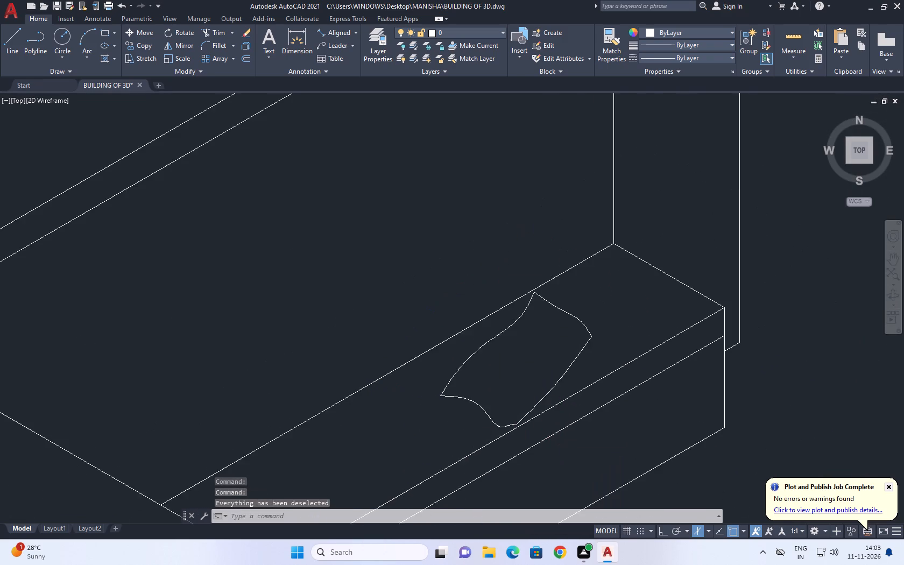
{"action": "middle_click_drag", "start_coordinate": [568, 424], "coordinate": [585, 341]}
{"action": "middle_click_drag", "start_coordinate": [588, 341], "coordinate": [603, 380]}
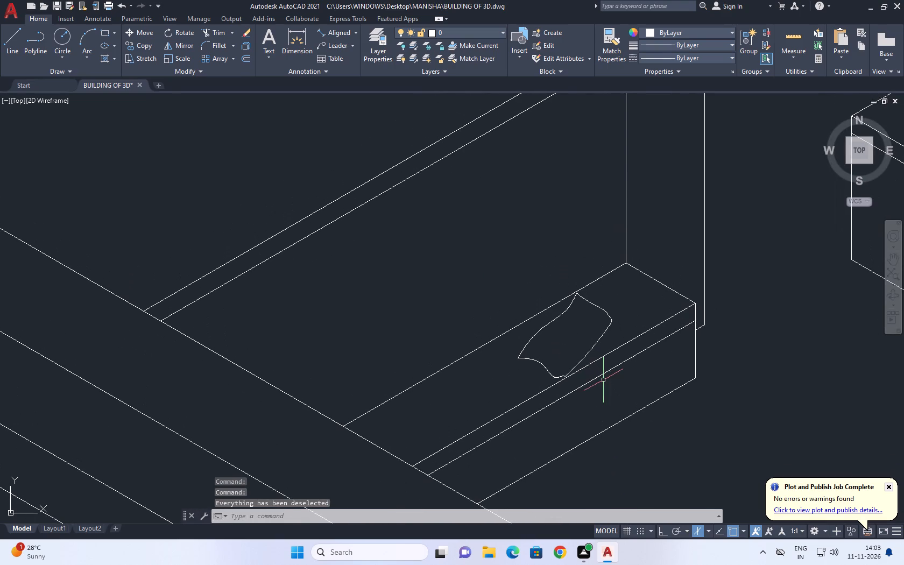
Examine the bed with its pillow together with the surrounding rooms, living area and stairs.
{"action": "middle_click_drag", "start_coordinate": [696, 395], "coordinate": [690, 399]}
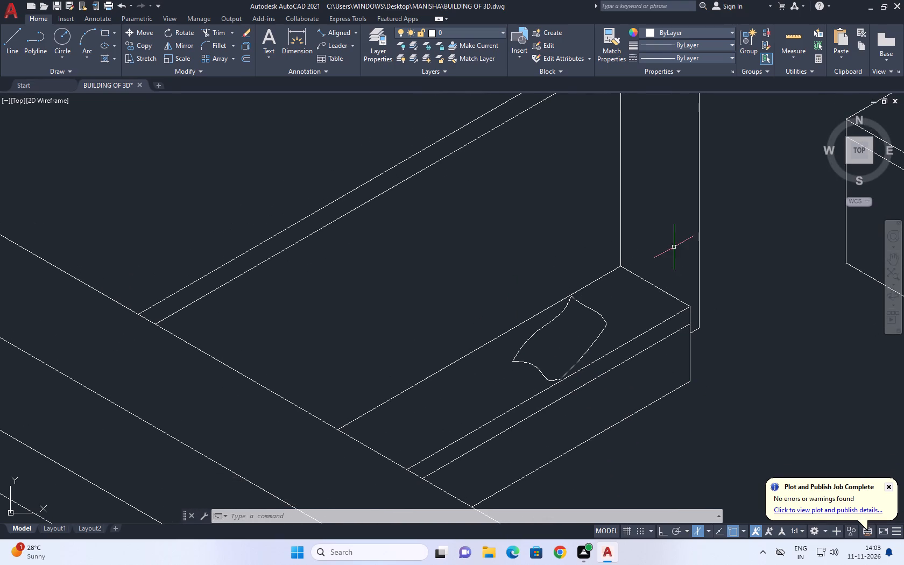
{"action": "middle_click_drag", "start_coordinate": [677, 256], "coordinate": [676, 314]}
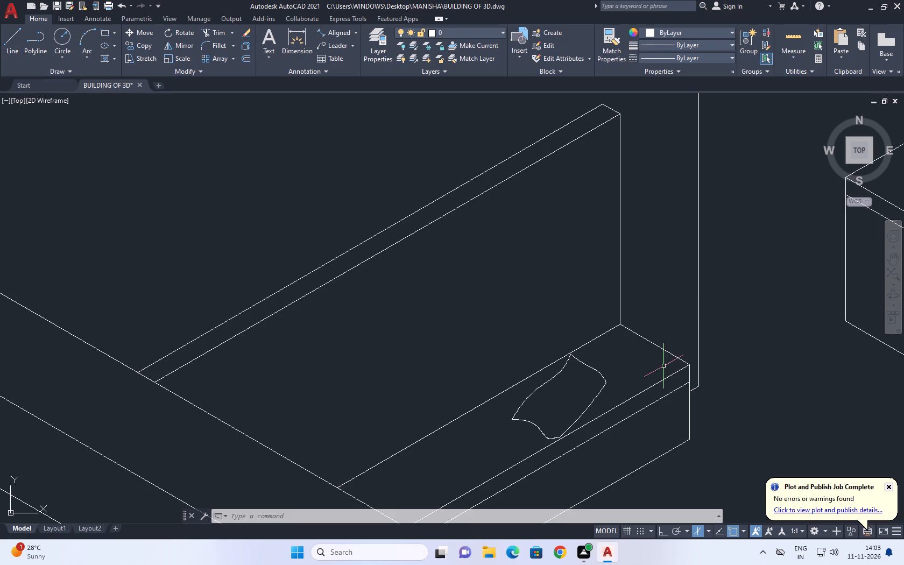
{"action": "scroll", "coordinate": [662, 313], "scroll_direction": "down", "scroll_amount": 5}
{"action": "middle_click_drag", "start_coordinate": [656, 348], "coordinate": [661, 368]}
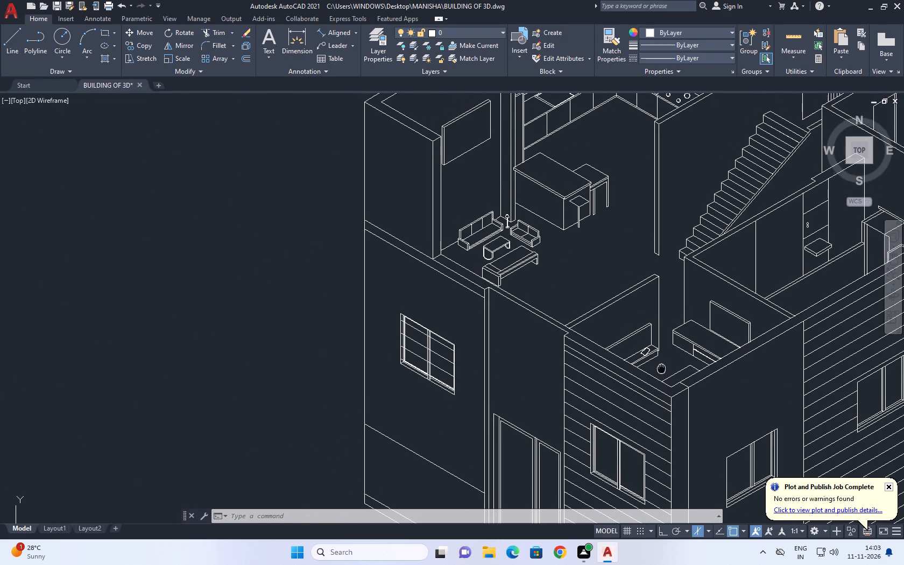
{"action": "middle_click_drag", "start_coordinate": [661, 368], "coordinate": [661, 368]}
{"action": "scroll", "coordinate": [661, 368], "scroll_direction": "up", "scroll_amount": 1}
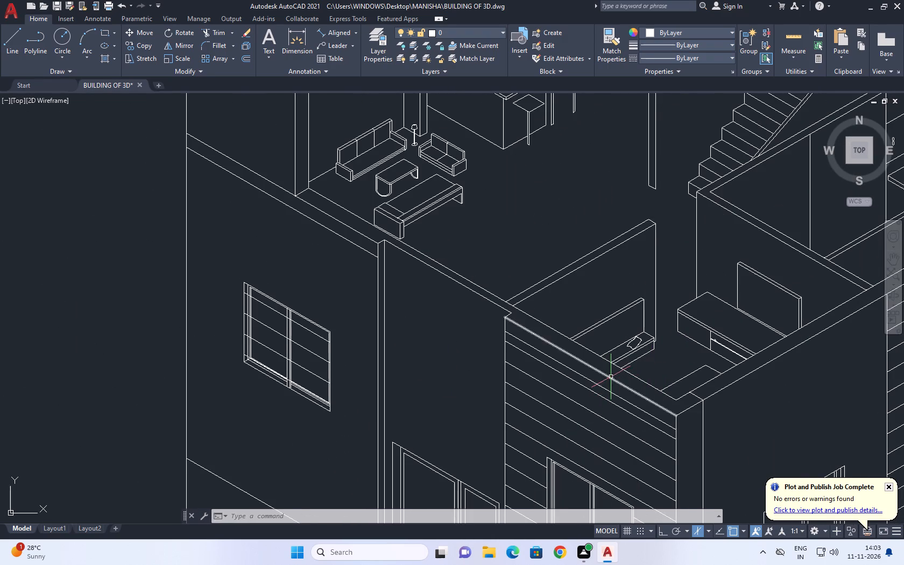
{"action": "middle_click_drag", "start_coordinate": [637, 355], "coordinate": [587, 382]}
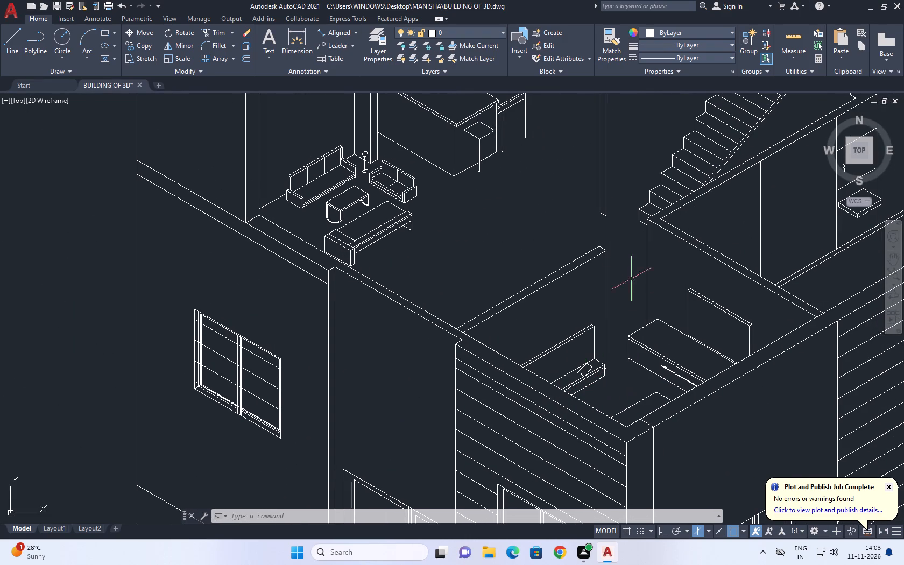
{"action": "middle_click_drag", "start_coordinate": [626, 256], "coordinate": [644, 315]}
{"action": "scroll", "coordinate": [646, 330], "scroll_direction": "down", "scroll_amount": 1}
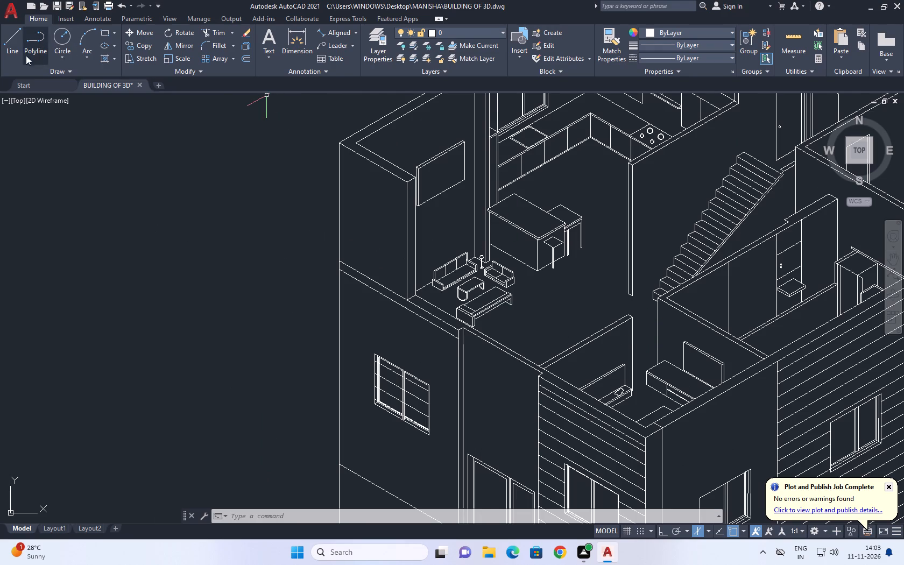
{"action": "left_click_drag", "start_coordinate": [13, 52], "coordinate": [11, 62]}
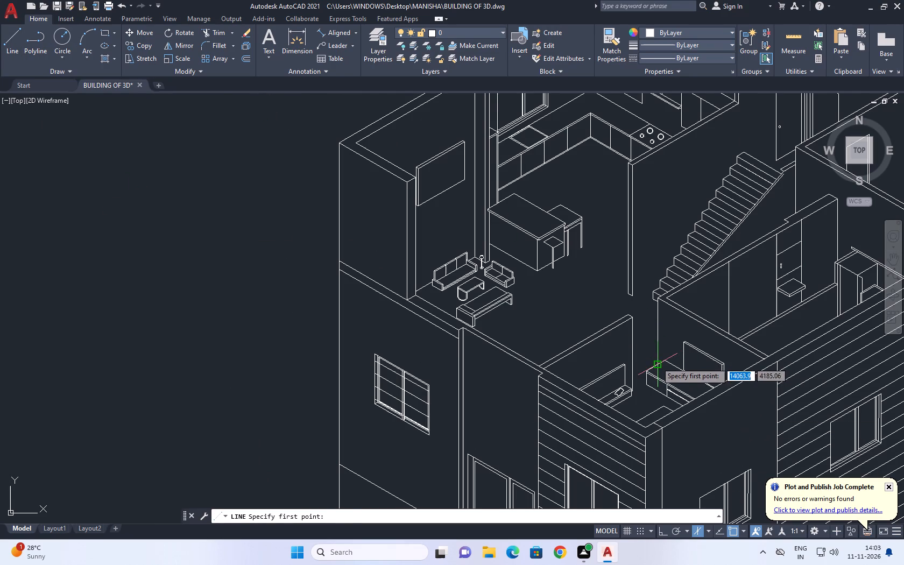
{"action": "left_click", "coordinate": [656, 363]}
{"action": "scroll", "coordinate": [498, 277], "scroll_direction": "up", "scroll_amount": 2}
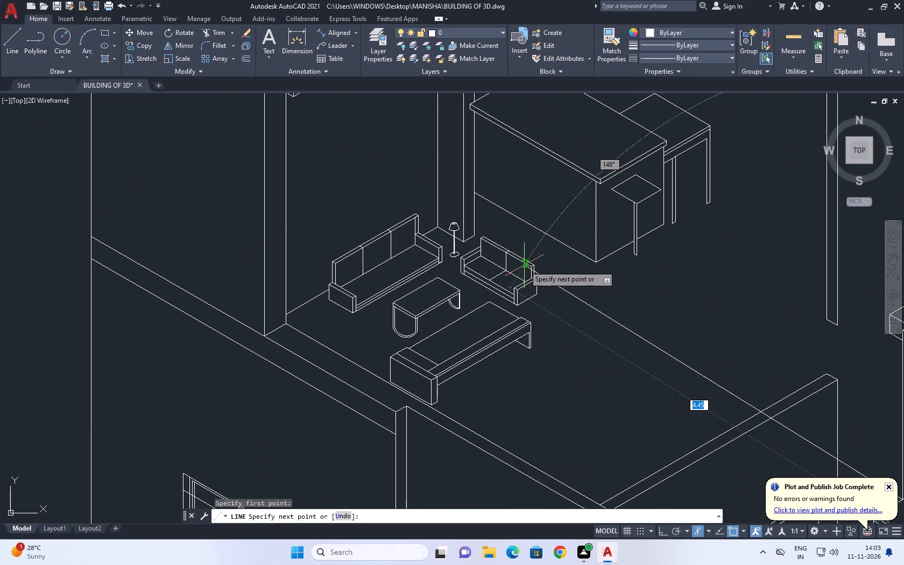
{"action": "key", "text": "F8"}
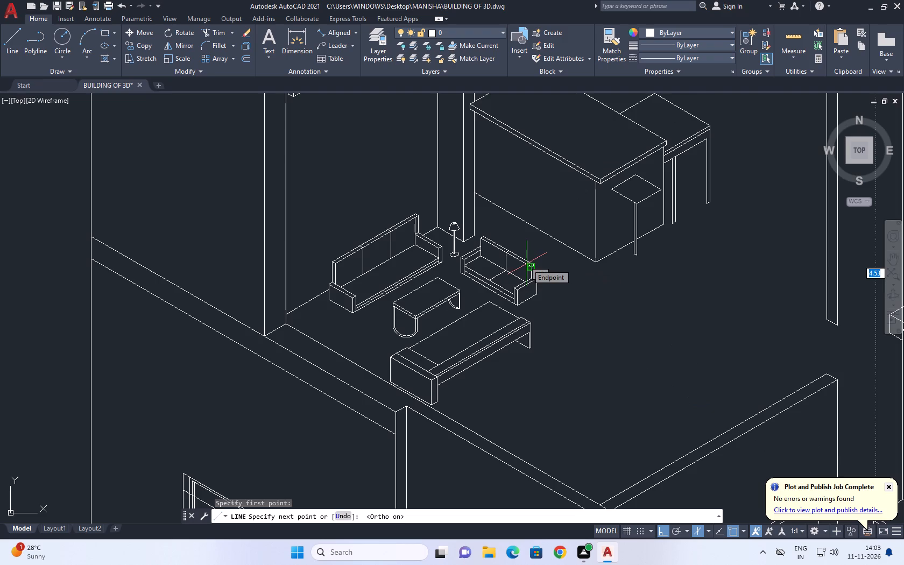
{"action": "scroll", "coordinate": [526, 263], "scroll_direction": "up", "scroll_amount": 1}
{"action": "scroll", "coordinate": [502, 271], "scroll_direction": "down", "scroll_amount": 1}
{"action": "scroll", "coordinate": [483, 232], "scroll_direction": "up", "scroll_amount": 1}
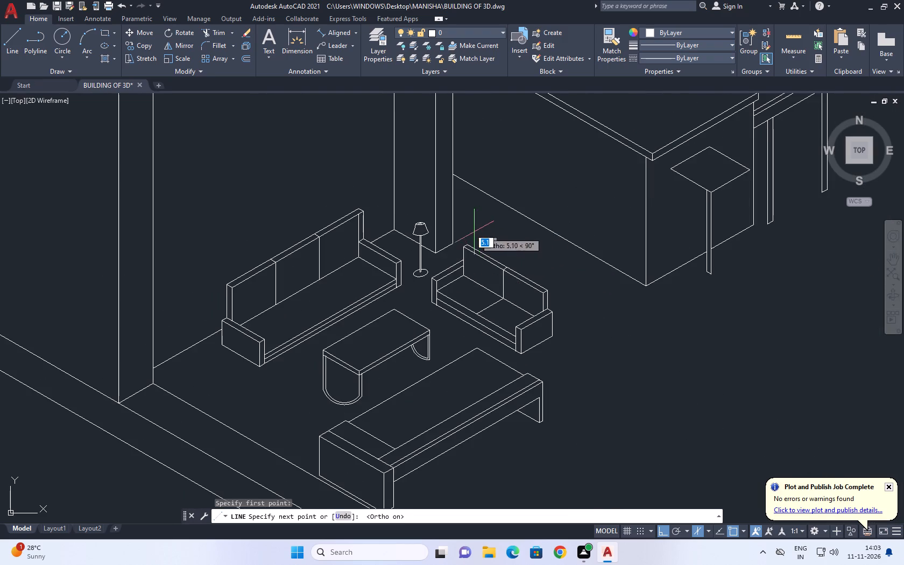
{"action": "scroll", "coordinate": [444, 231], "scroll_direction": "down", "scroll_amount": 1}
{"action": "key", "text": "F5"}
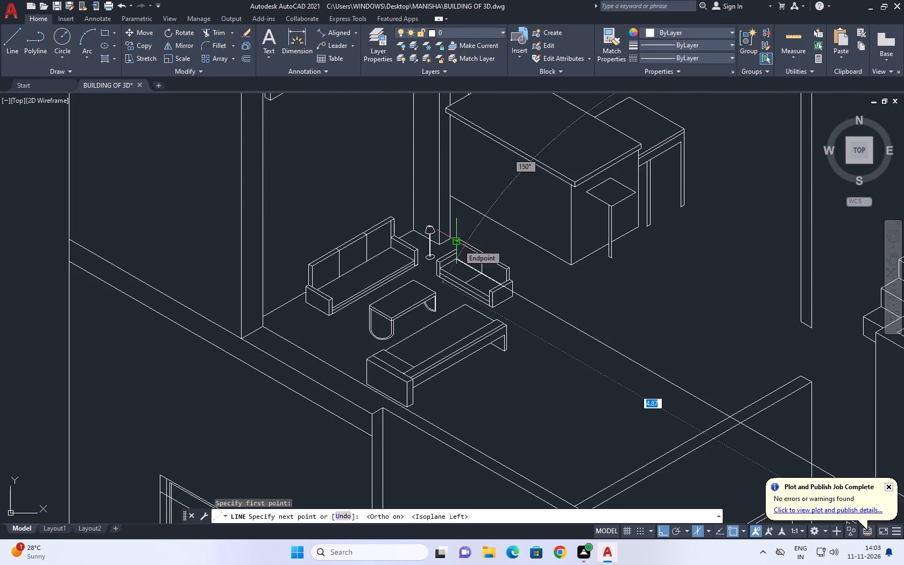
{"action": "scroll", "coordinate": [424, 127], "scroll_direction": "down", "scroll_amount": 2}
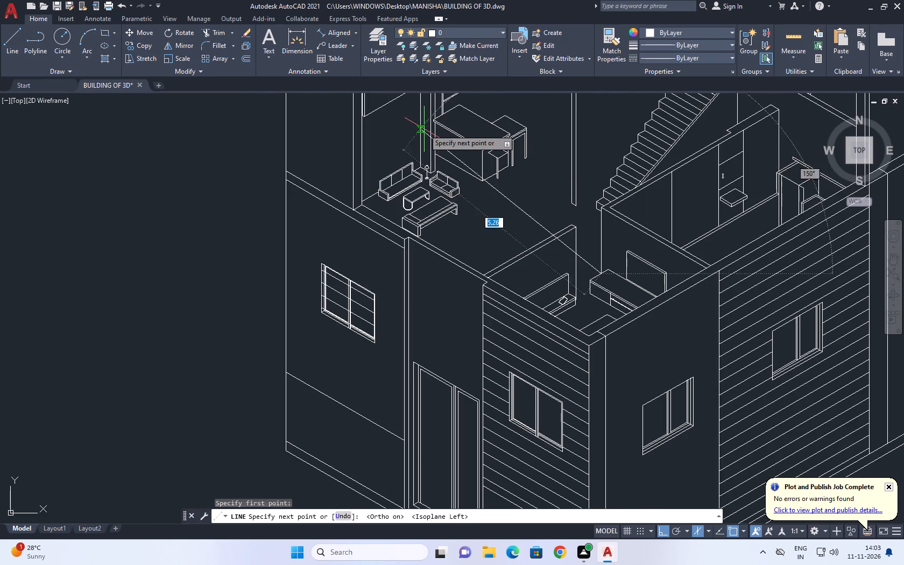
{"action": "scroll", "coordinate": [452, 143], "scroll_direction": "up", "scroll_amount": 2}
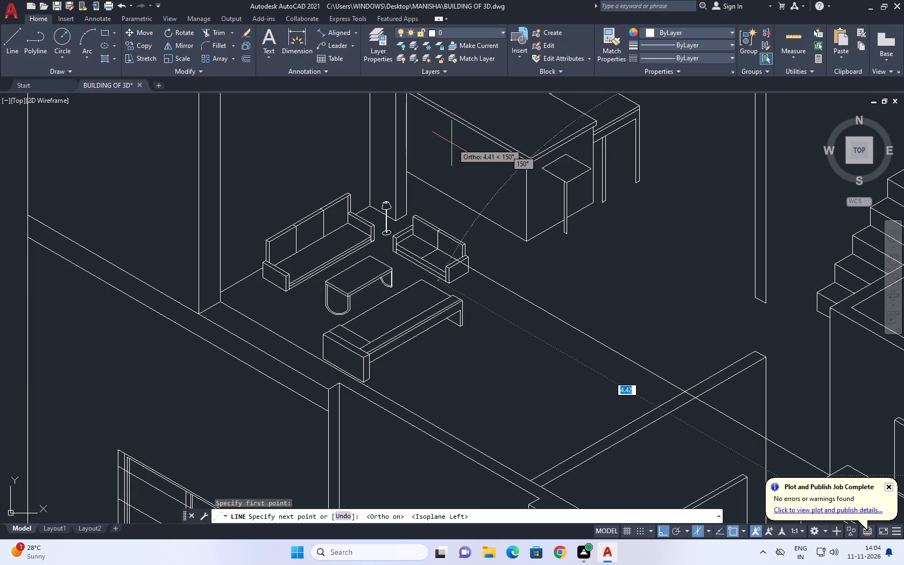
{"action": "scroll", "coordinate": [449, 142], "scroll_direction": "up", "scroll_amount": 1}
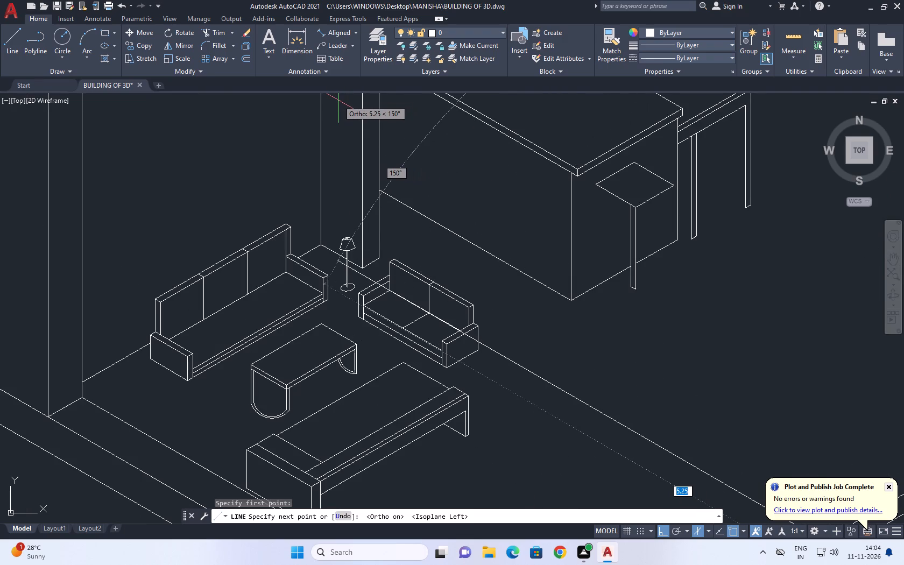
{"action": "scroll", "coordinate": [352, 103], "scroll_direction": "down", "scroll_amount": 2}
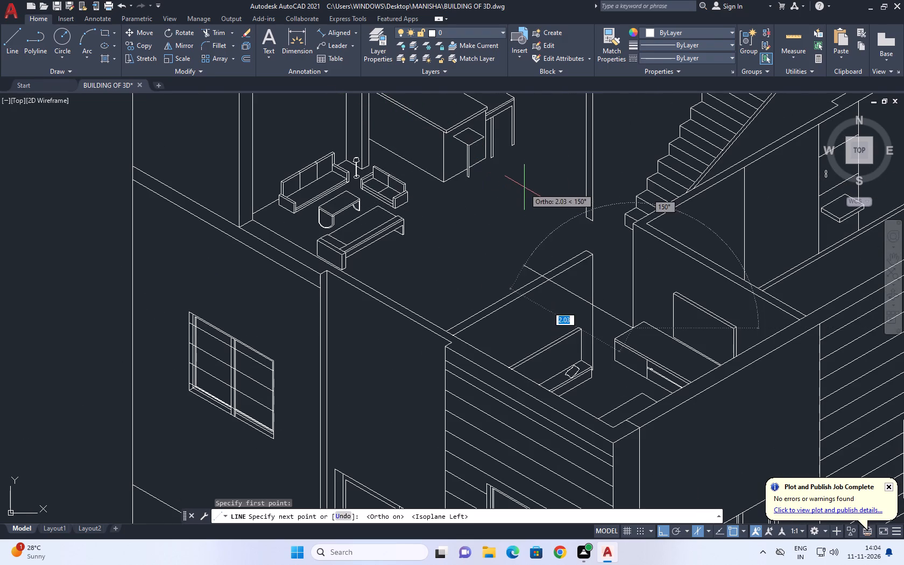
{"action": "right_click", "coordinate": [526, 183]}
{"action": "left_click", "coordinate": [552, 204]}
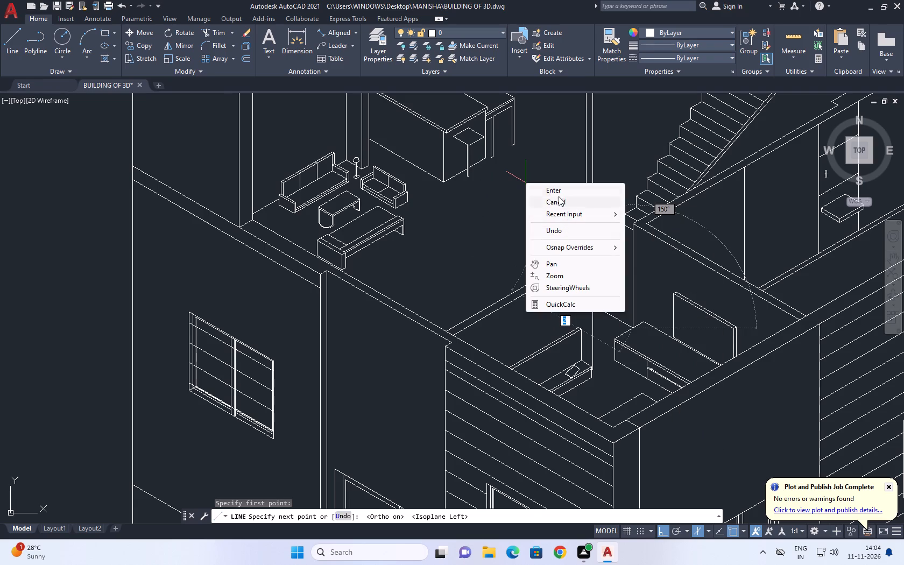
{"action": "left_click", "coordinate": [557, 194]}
Stretch the lower end of the tall wall edge beside the stairs down about 0.5, to just above the bedroom partition's top.
{"action": "middle_click_drag", "start_coordinate": [575, 231], "coordinate": [569, 312]}
{"action": "scroll", "coordinate": [584, 288], "scroll_direction": "up", "scroll_amount": 2}
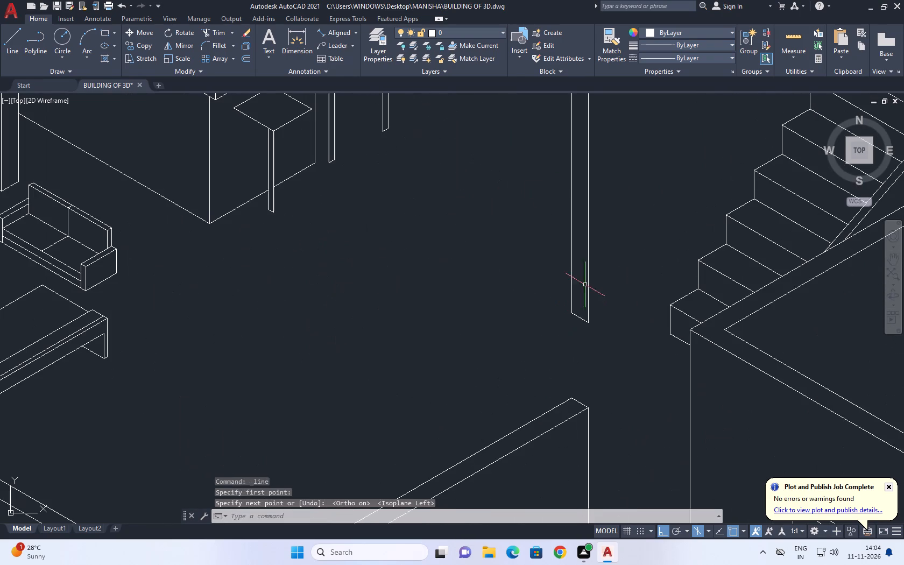
{"action": "left_click_drag", "start_coordinate": [574, 306], "coordinate": [574, 311]}
{"action": "left_click", "coordinate": [572, 321]}
{"action": "left_click", "coordinate": [610, 302]}
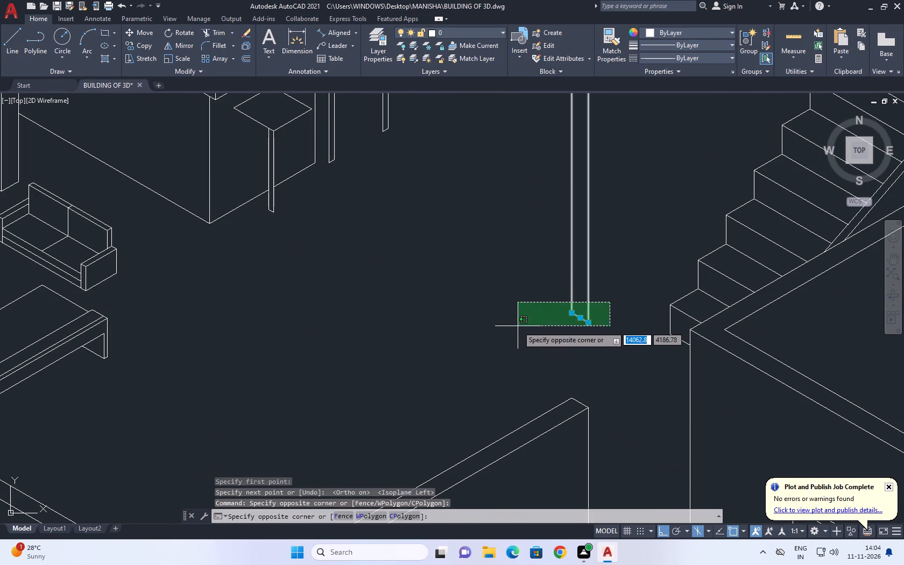
{"action": "left_click", "coordinate": [513, 329]}
{"action": "left_click", "coordinate": [617, 309]}
{"action": "left_click", "coordinate": [484, 324]}
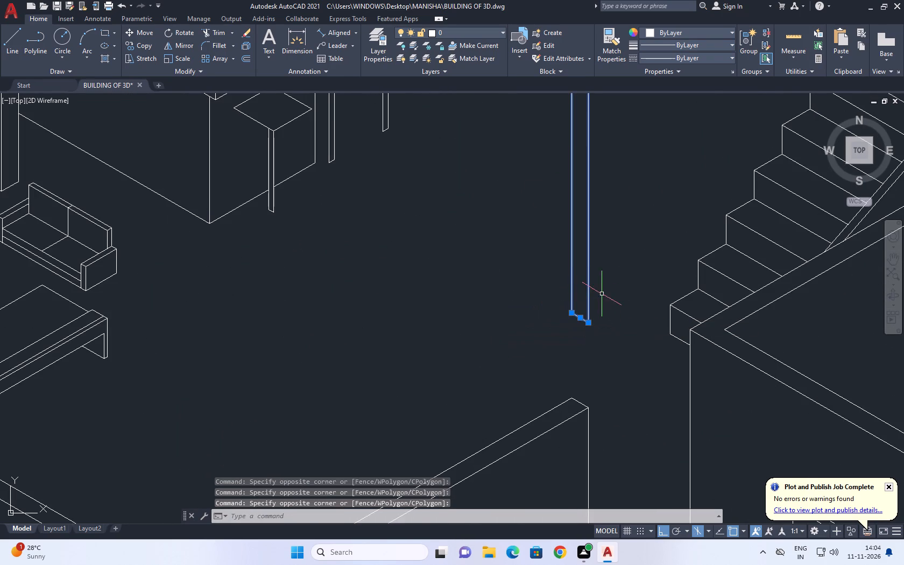
{"action": "left_click", "coordinate": [602, 294]}
{"action": "left_click_drag", "start_coordinate": [529, 333], "coordinate": [503, 323]}
{"action": "left_click", "coordinate": [153, 59]}
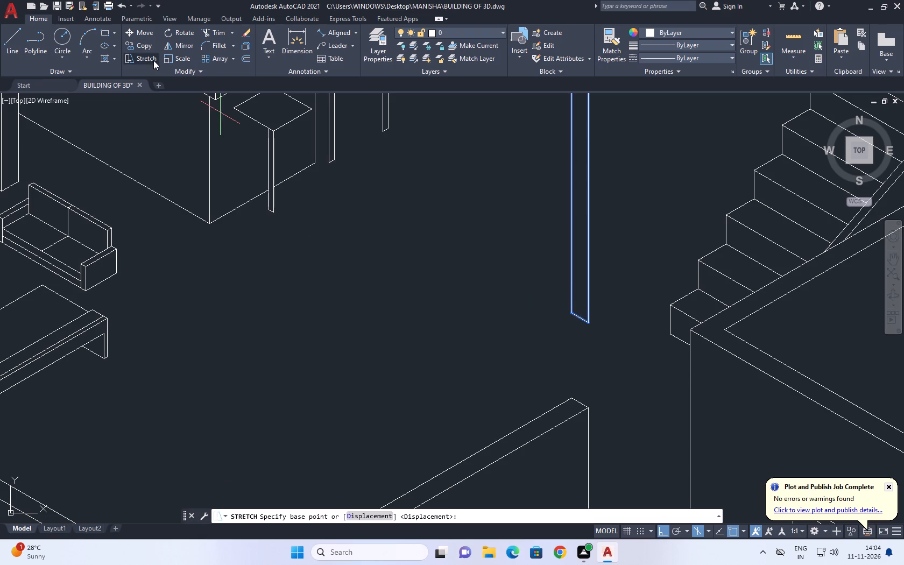
{"action": "left_click", "coordinate": [577, 321]}
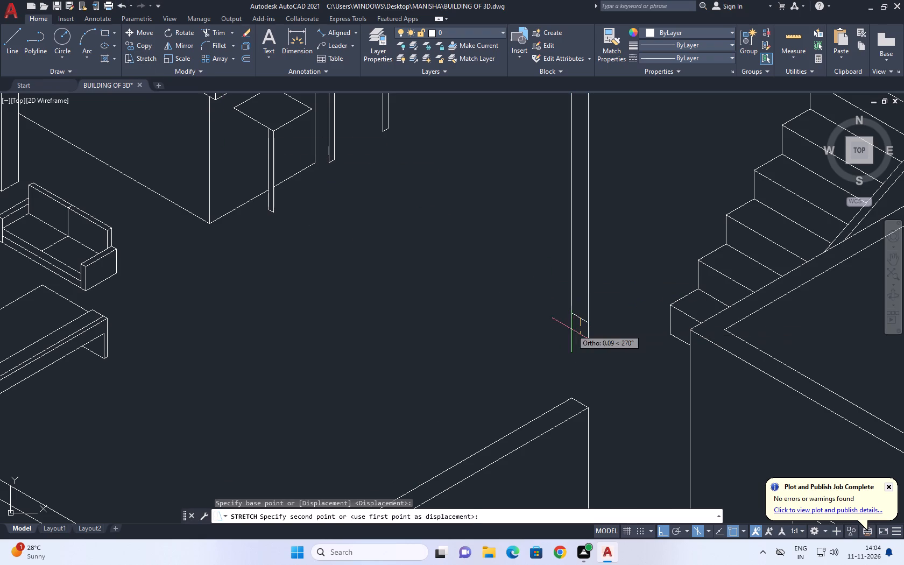
{"action": "scroll", "coordinate": [570, 344], "scroll_direction": "down", "scroll_amount": 2}
{"action": "scroll", "coordinate": [583, 386], "scroll_direction": "up", "scroll_amount": 4}
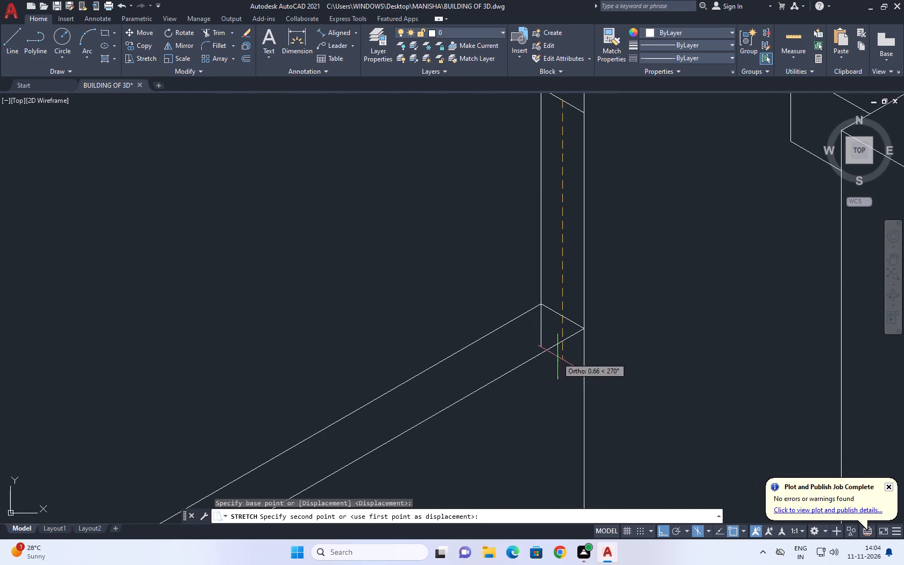
{"action": "scroll", "coordinate": [562, 296], "scroll_direction": "up", "scroll_amount": 1}
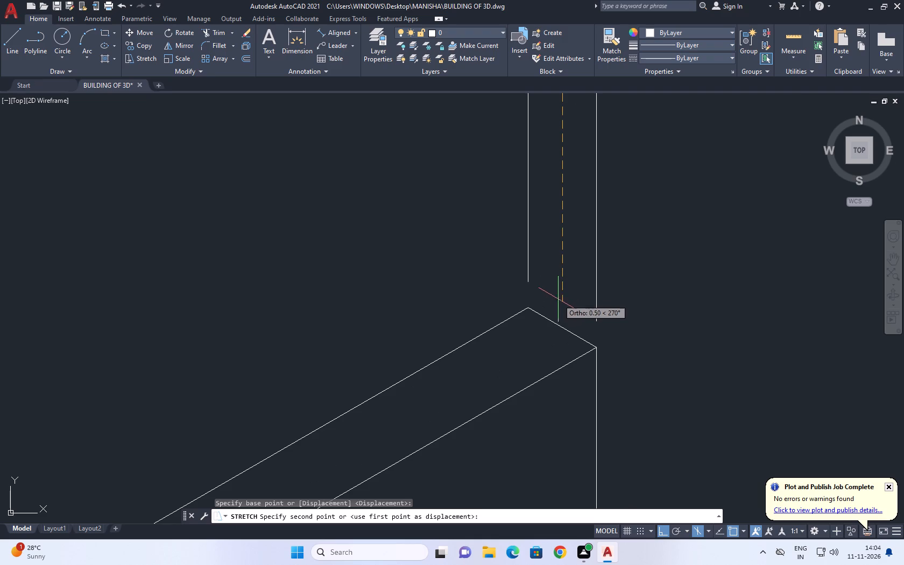
{"action": "scroll", "coordinate": [553, 306], "scroll_direction": "up", "scroll_amount": 1}
{"action": "left_click", "coordinate": [551, 305]}
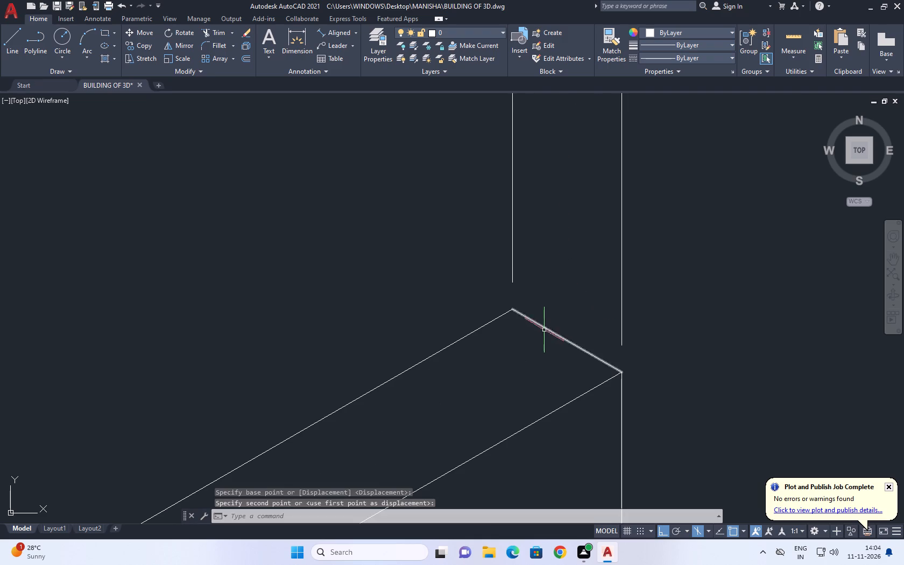
Move the short slanted end line of the tall wall edge down to the lower end of its stretched vertical lines.
{"action": "scroll", "coordinate": [599, 251], "scroll_direction": "down", "scroll_amount": 6}
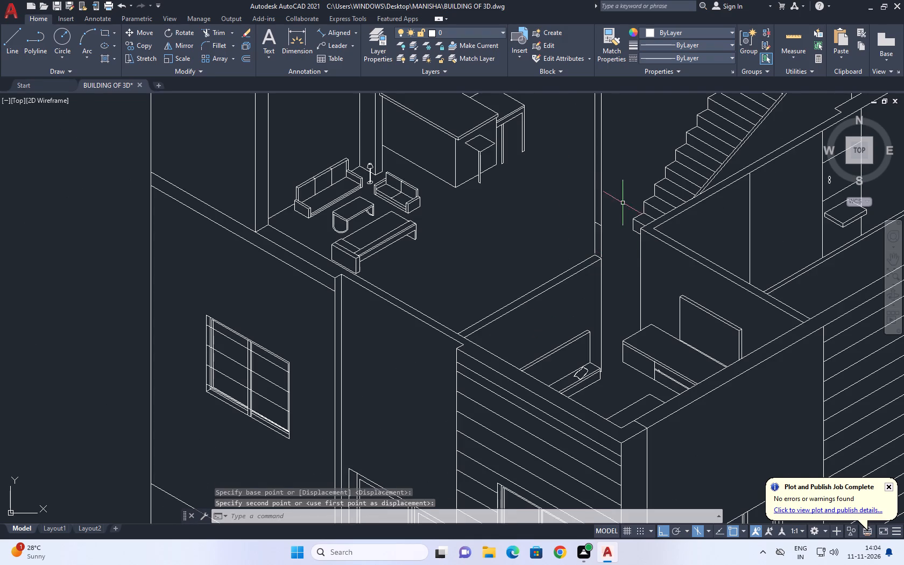
{"action": "scroll", "coordinate": [597, 231], "scroll_direction": "up", "scroll_amount": 2}
{"action": "left_click", "coordinate": [598, 213]}
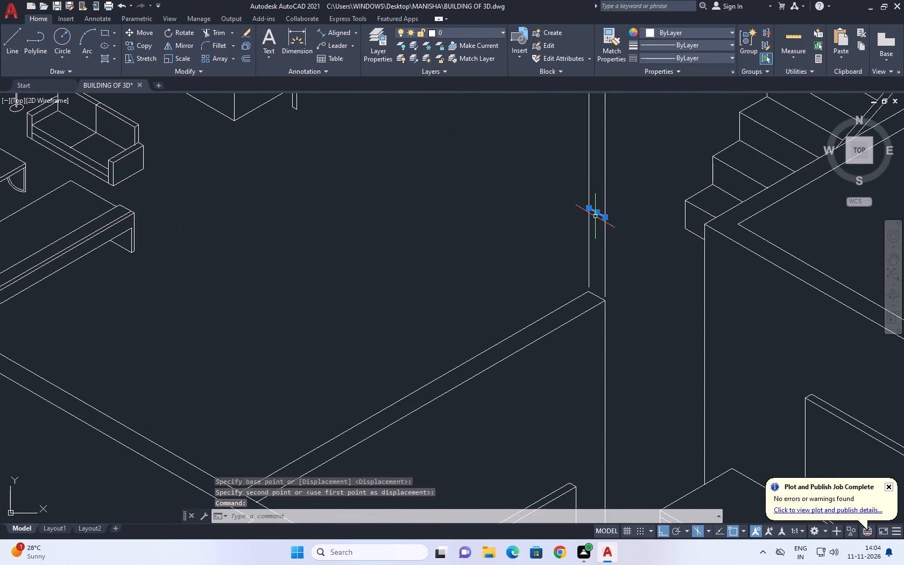
{"action": "middle_click_drag", "start_coordinate": [195, 99], "coordinate": [212, 124]}
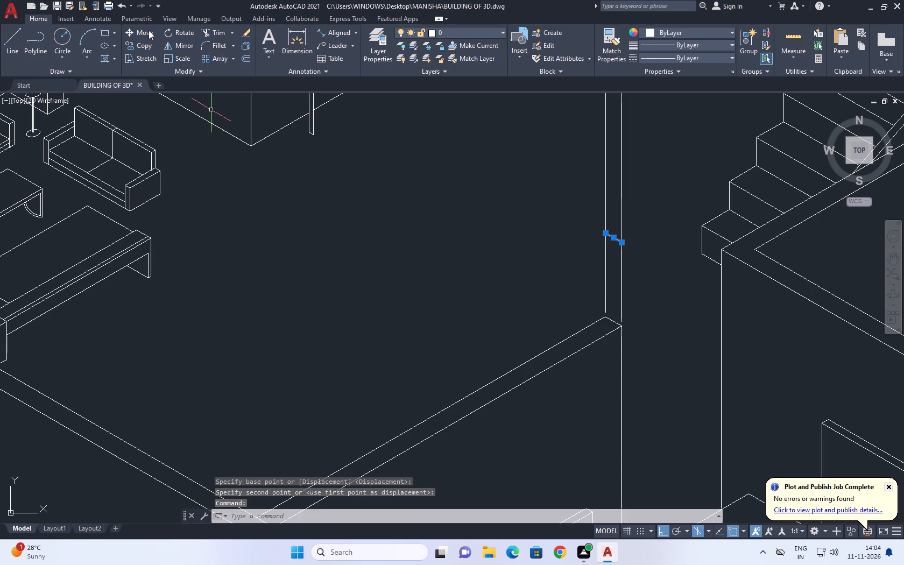
{"action": "left_click_drag", "start_coordinate": [147, 30], "coordinate": [157, 39]}
{"action": "middle_click_drag", "start_coordinate": [607, 299], "coordinate": [557, 273]}
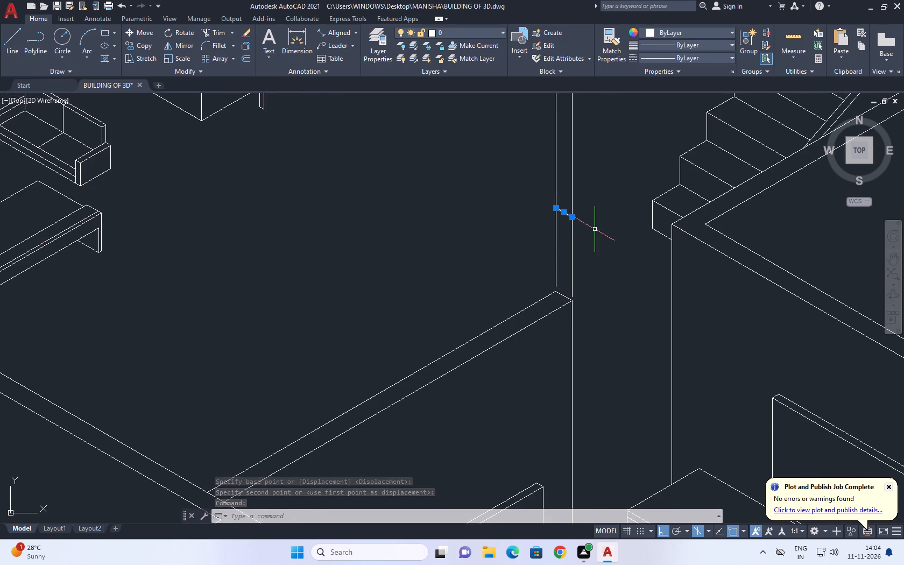
{"action": "scroll", "coordinate": [573, 218], "scroll_direction": "up", "scroll_amount": 1}
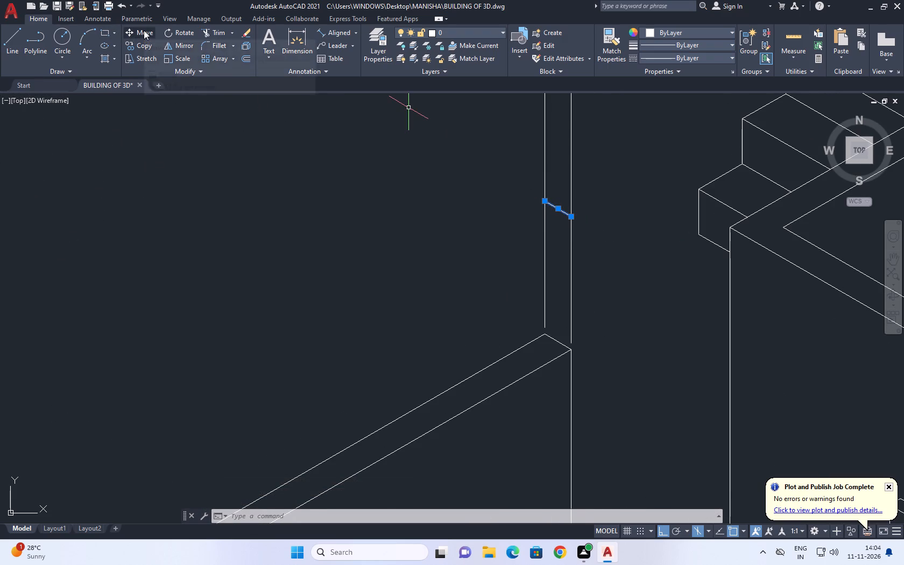
{"action": "left_click", "coordinate": [138, 32]}
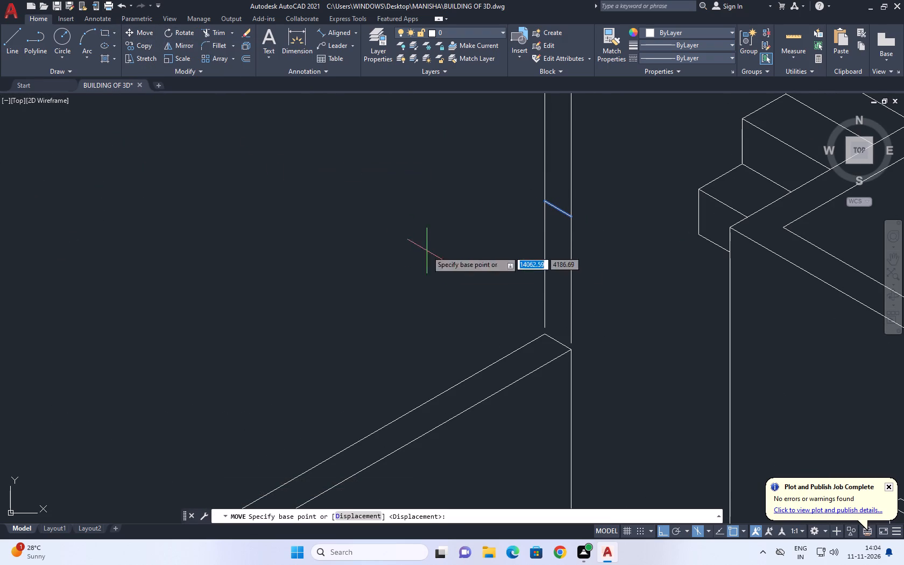
{"action": "left_click", "coordinate": [570, 215]}
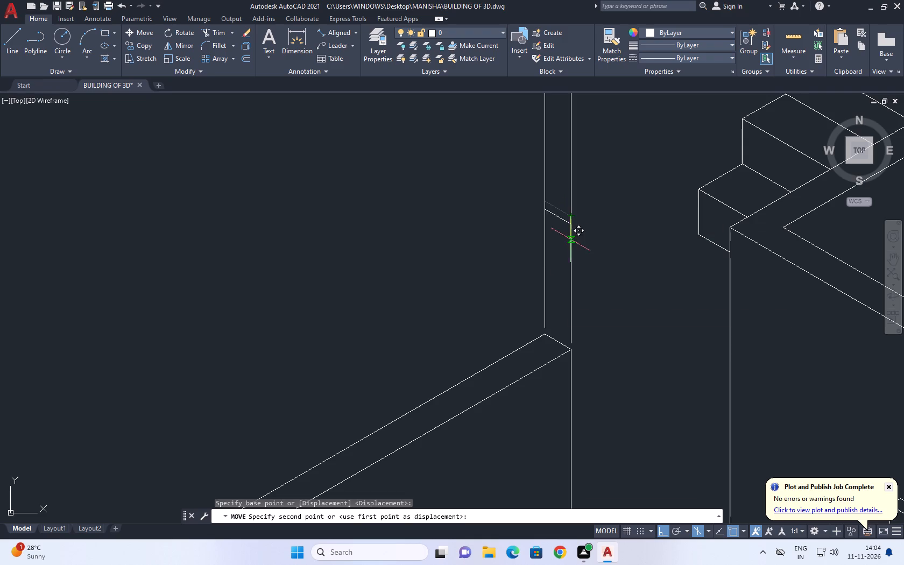
{"action": "left_click", "coordinate": [571, 340]}
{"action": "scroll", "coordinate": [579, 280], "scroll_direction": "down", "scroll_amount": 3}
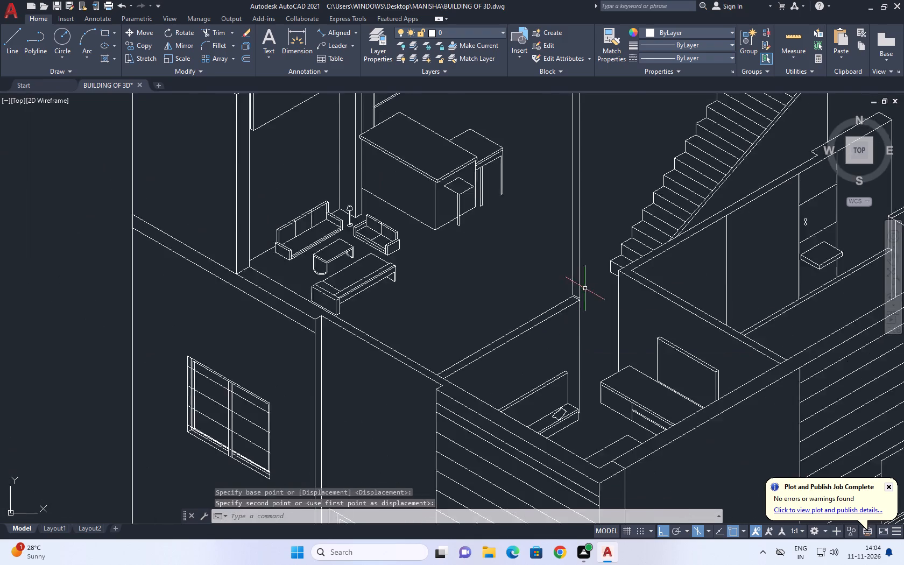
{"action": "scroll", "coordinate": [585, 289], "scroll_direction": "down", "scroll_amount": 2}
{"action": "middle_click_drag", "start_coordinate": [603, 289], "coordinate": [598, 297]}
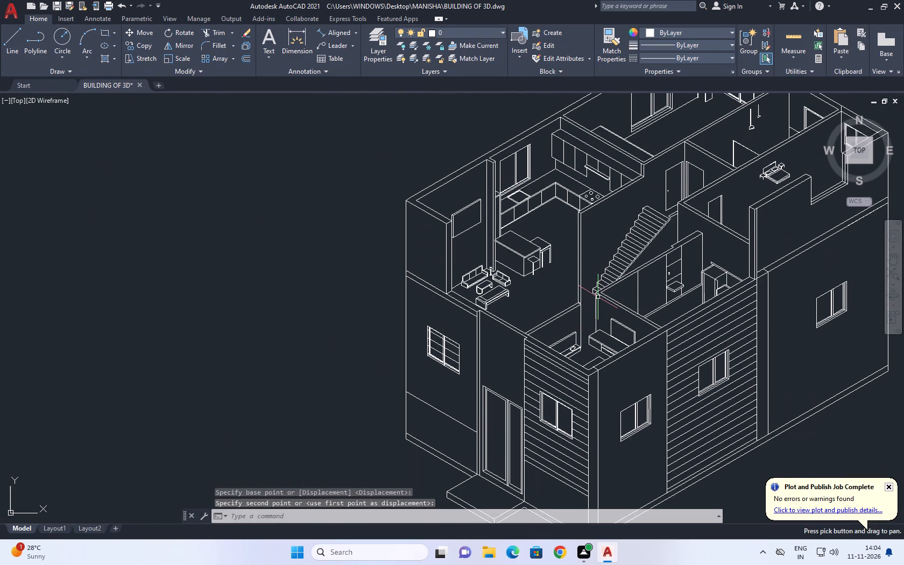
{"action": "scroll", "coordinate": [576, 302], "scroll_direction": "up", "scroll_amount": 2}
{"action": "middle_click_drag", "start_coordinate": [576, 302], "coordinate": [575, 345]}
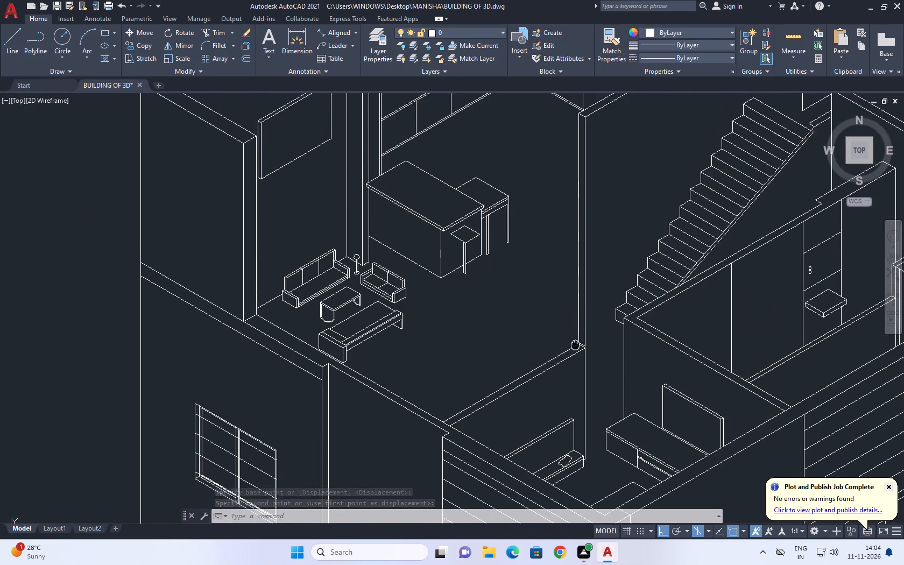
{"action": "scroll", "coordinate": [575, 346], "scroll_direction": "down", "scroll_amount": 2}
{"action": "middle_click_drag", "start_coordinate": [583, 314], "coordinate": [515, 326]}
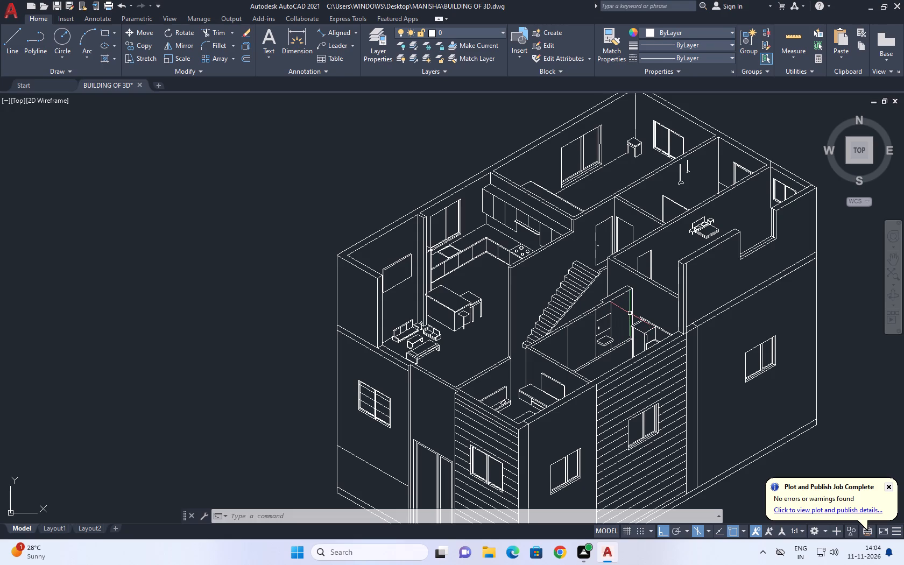
Hatch the narrow upper-storey outer wall face beside the living area, using angle 165 and scale 0.09.
{"action": "middle_click_drag", "start_coordinate": [541, 277], "coordinate": [505, 298]}
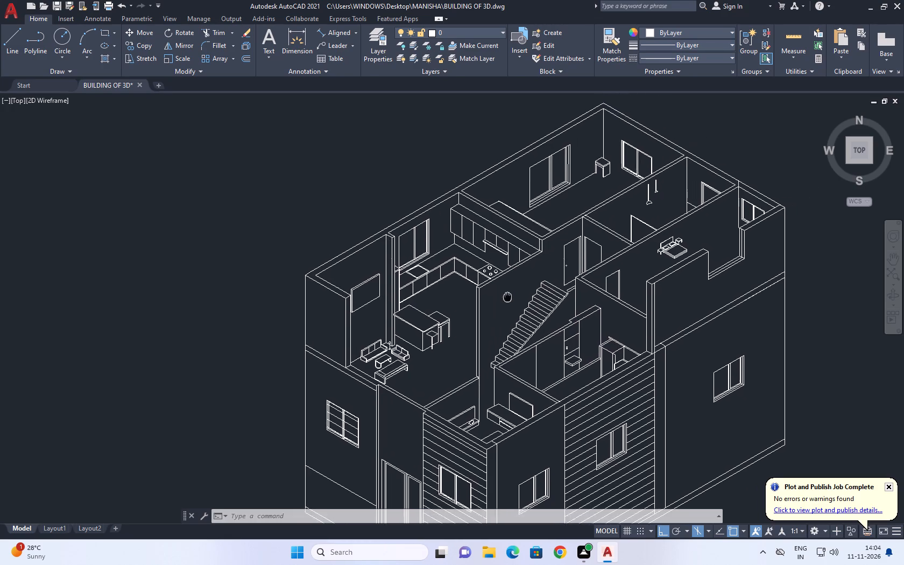
{"action": "middle_click_drag", "start_coordinate": [505, 298], "coordinate": [504, 298]}
{"action": "scroll", "coordinate": [503, 298], "scroll_direction": "down", "scroll_amount": 1}
{"action": "middle_click_drag", "start_coordinate": [841, 316], "coordinate": [716, 279]}
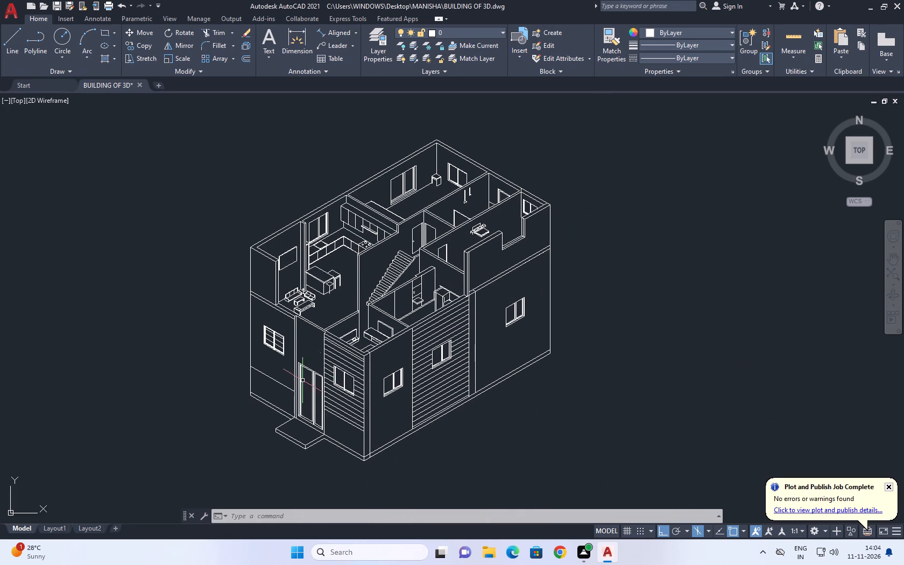
{"action": "scroll", "coordinate": [322, 375], "scroll_direction": "down", "scroll_amount": 1}
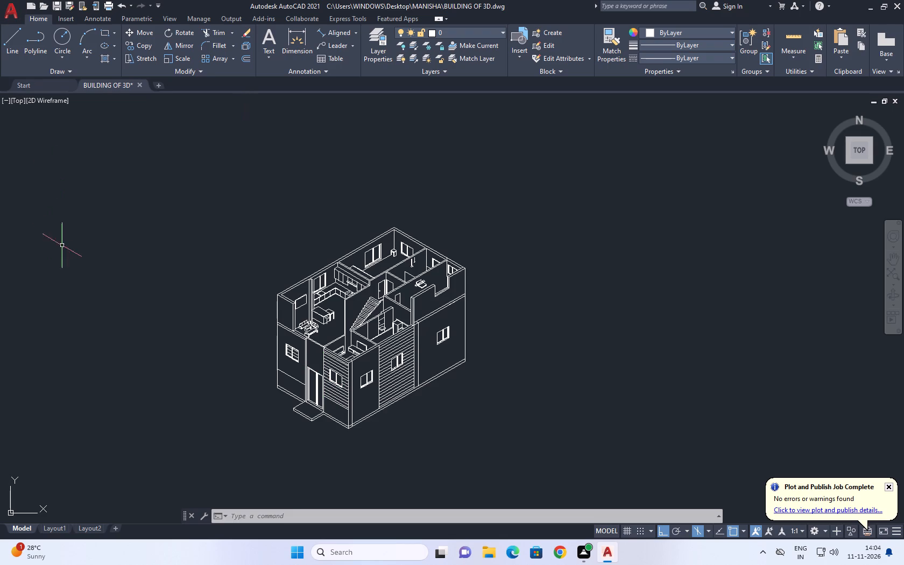
{"action": "scroll", "coordinate": [231, 321], "scroll_direction": "up", "scroll_amount": 1}
{"action": "middle_click_drag", "start_coordinate": [266, 320], "coordinate": [377, 357]}
{"action": "type", "text": "H"}
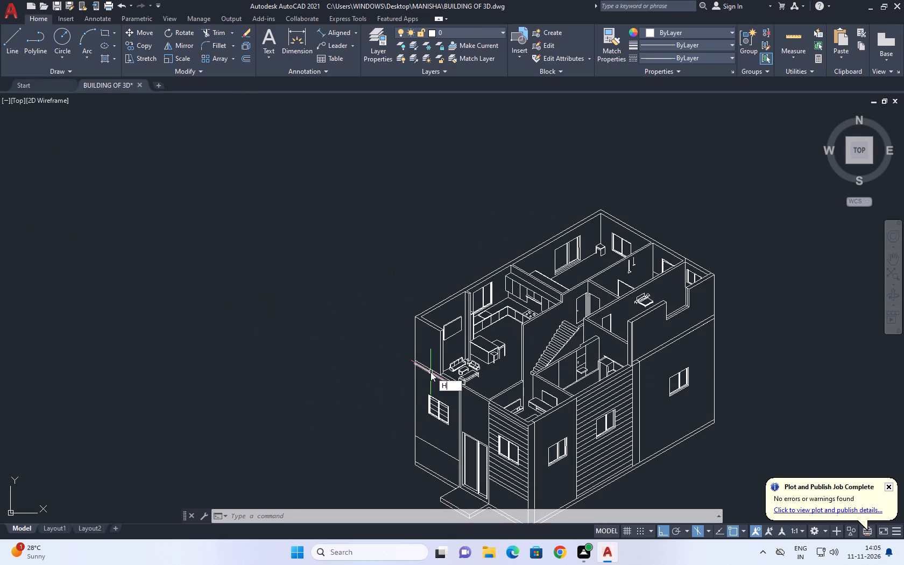
{"action": "key", "text": "space"}
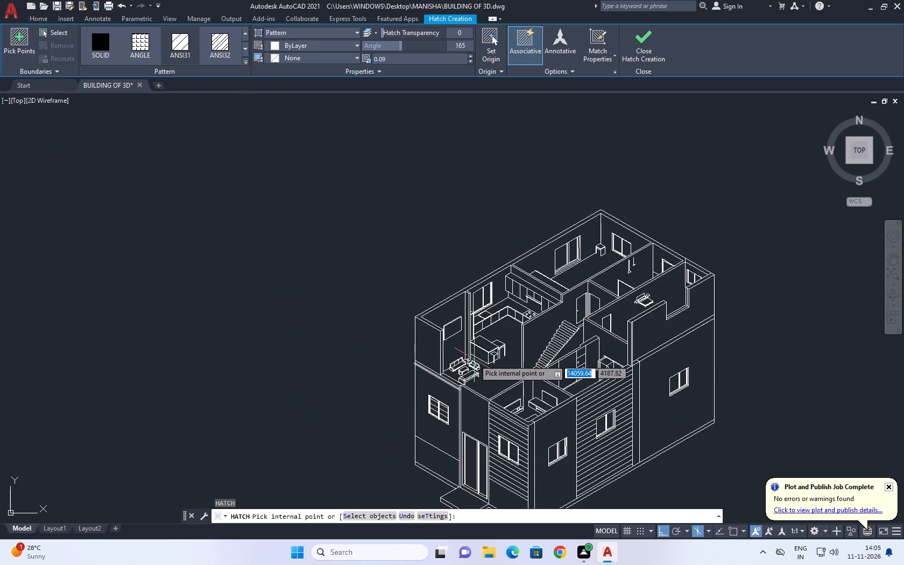
{"action": "left_click", "coordinate": [426, 343]}
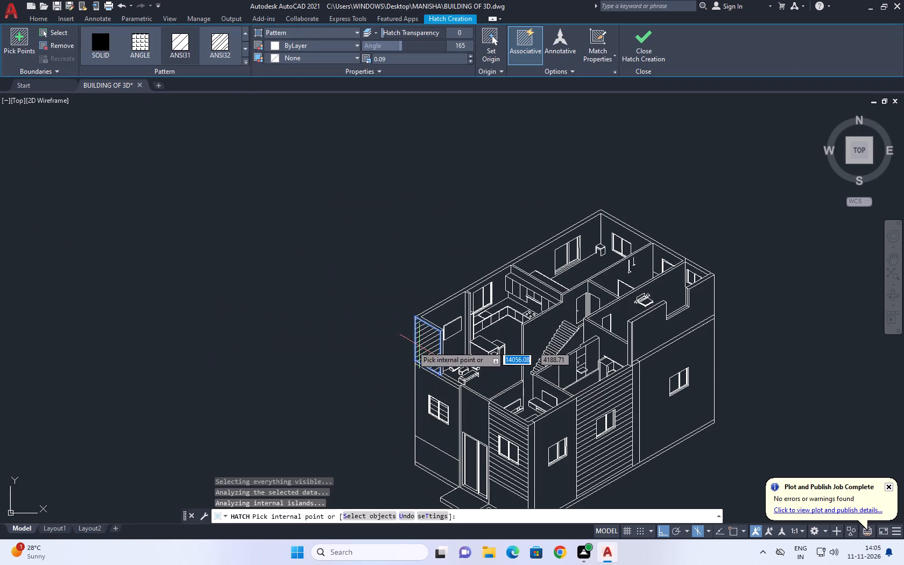
{"action": "key", "text": "Escape"}
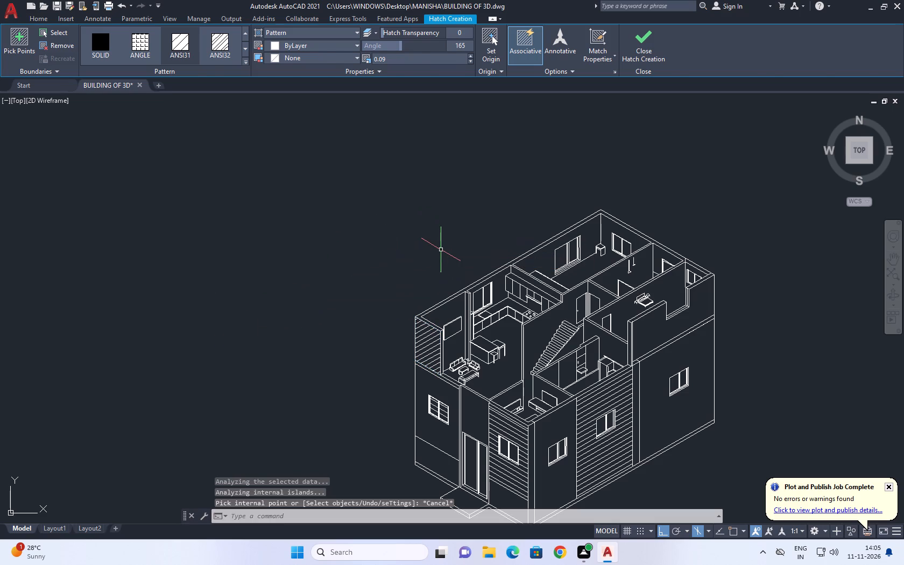
Match the new upper wall hatch to the properties of the siding hatch on the front wall right of the entrance door.
{"action": "type", "text": "MA"}
{"action": "key", "text": "space"}
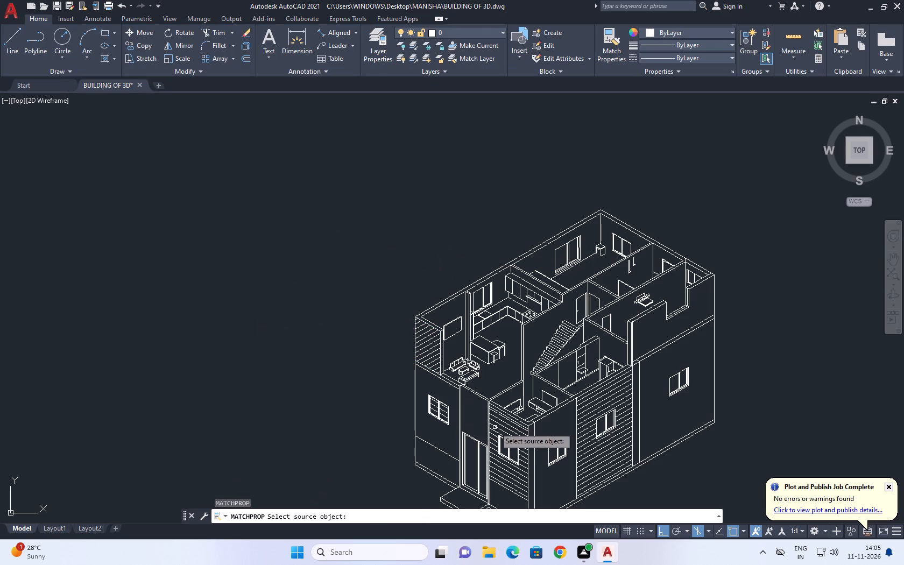
{"action": "left_click", "coordinate": [504, 426]}
{"action": "left_click", "coordinate": [432, 341]}
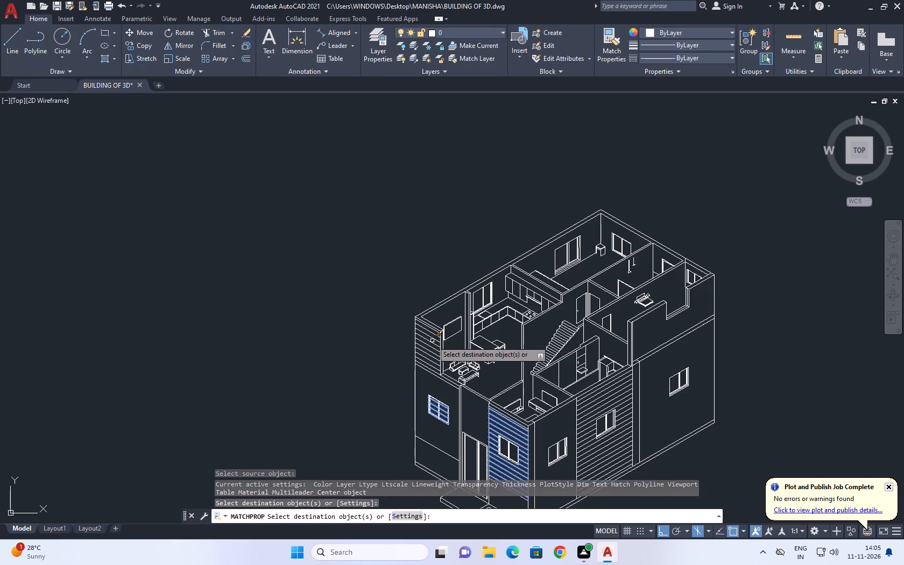
{"action": "key", "text": "Escape"}
Trim the hatch lines out of the window in the plain front wall below the newly hatched face.
{"action": "scroll", "coordinate": [438, 406], "scroll_direction": "up", "scroll_amount": 4}
{"action": "left_click", "coordinate": [461, 411]}
{"action": "scroll", "coordinate": [443, 392], "scroll_direction": "down", "scroll_amount": 2}
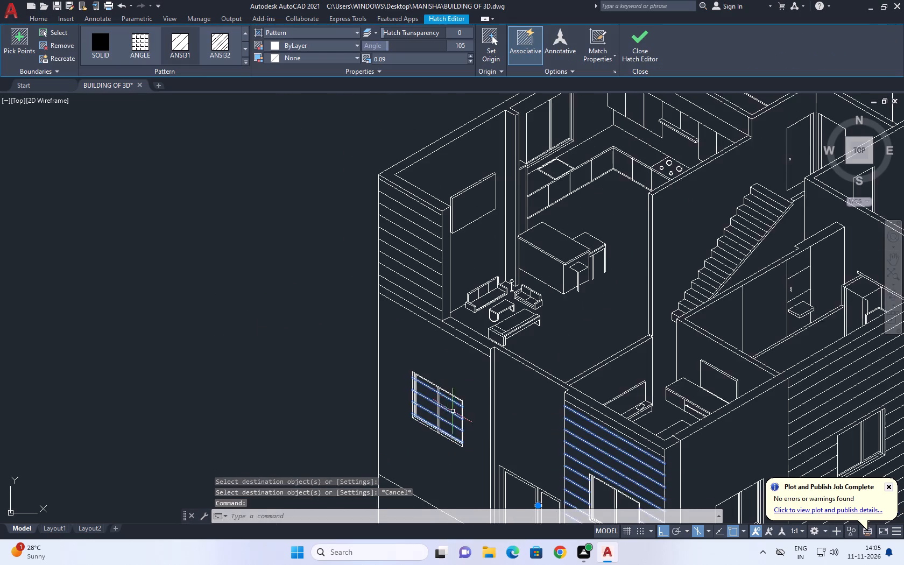
{"action": "middle_click_drag", "start_coordinate": [455, 416], "coordinate": [479, 370]}
{"action": "key", "text": "Escape"}
{"action": "type", "text": "TR"}
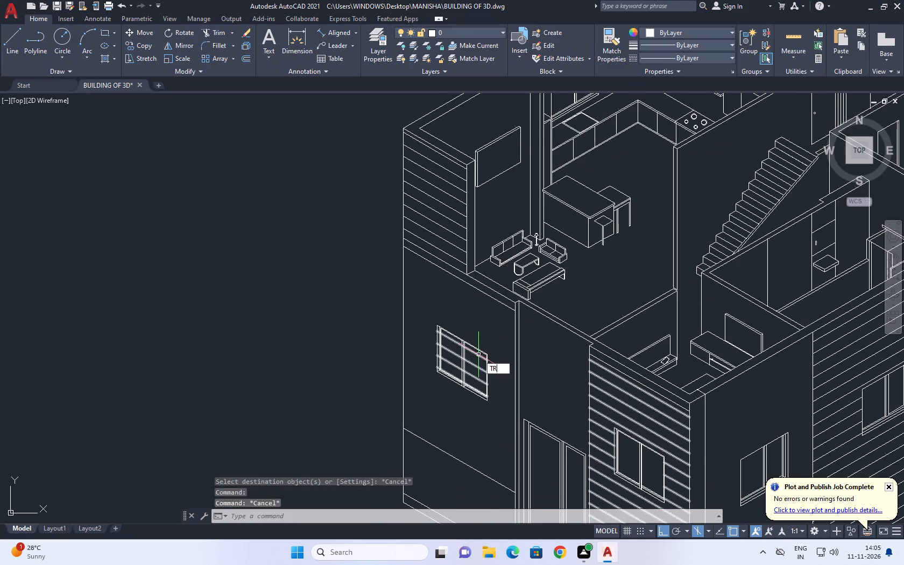
{"action": "key", "text": "space"}
{"action": "scroll", "coordinate": [474, 358], "scroll_direction": "up", "scroll_amount": 1}
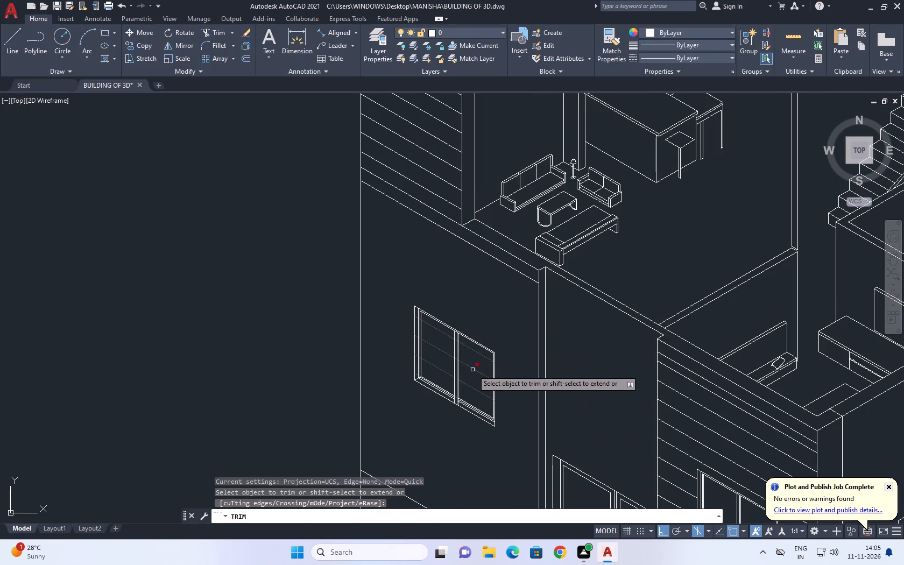
{"action": "left_click", "coordinate": [472, 370]}
{"action": "key", "text": "Escape"}
Draw a small ellipse as a door knob on the entrance door, at the wider leaf's inner frame line near the centre post.
{"action": "scroll", "coordinate": [568, 349], "scroll_direction": "down", "scroll_amount": 3}
{"action": "middle_click_drag", "start_coordinate": [643, 397], "coordinate": [624, 389]}
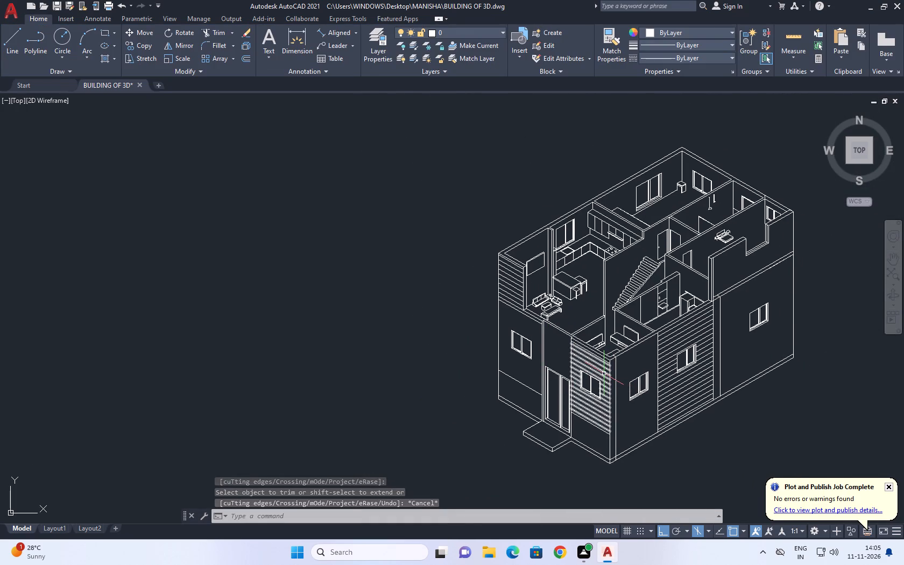
{"action": "scroll", "coordinate": [549, 408], "scroll_direction": "up", "scroll_amount": 3}
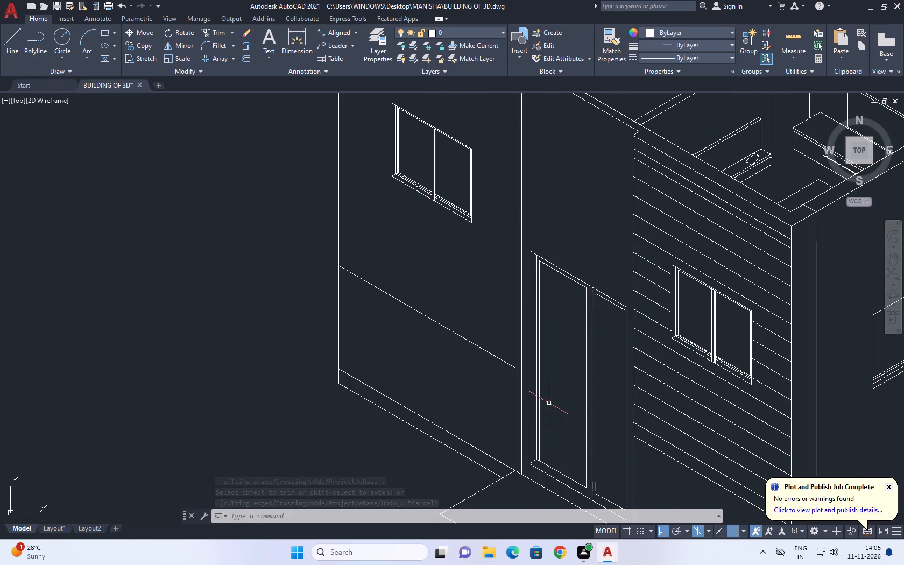
{"action": "middle_click_drag", "start_coordinate": [567, 406], "coordinate": [606, 424]}
{"action": "scroll", "coordinate": [606, 424], "scroll_direction": "up", "scroll_amount": 1}
{"action": "key", "text": "s"}
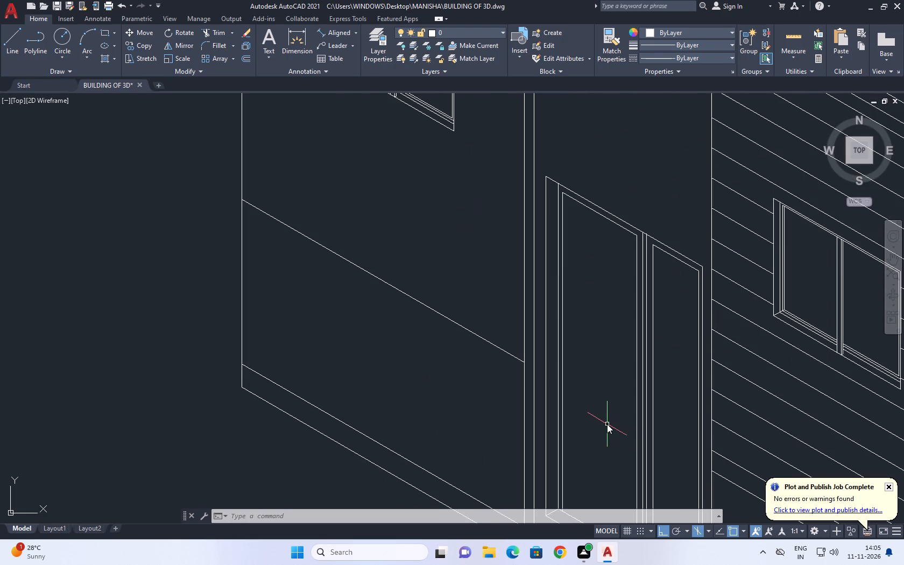
{"action": "key", "text": "Escape"}
{"action": "type", "text": "EL"}
{"action": "key", "text": "space"}
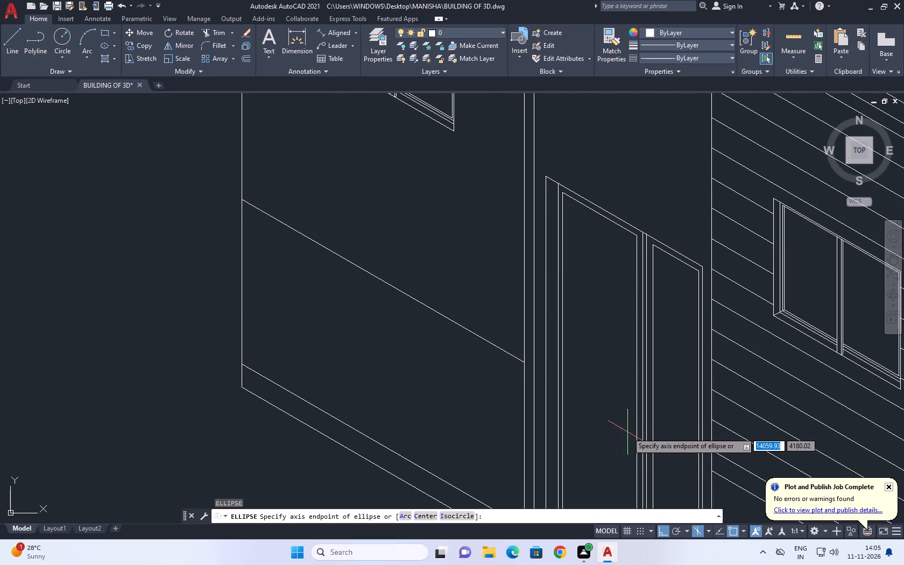
{"action": "scroll", "coordinate": [646, 442], "scroll_direction": "up", "scroll_amount": 2}
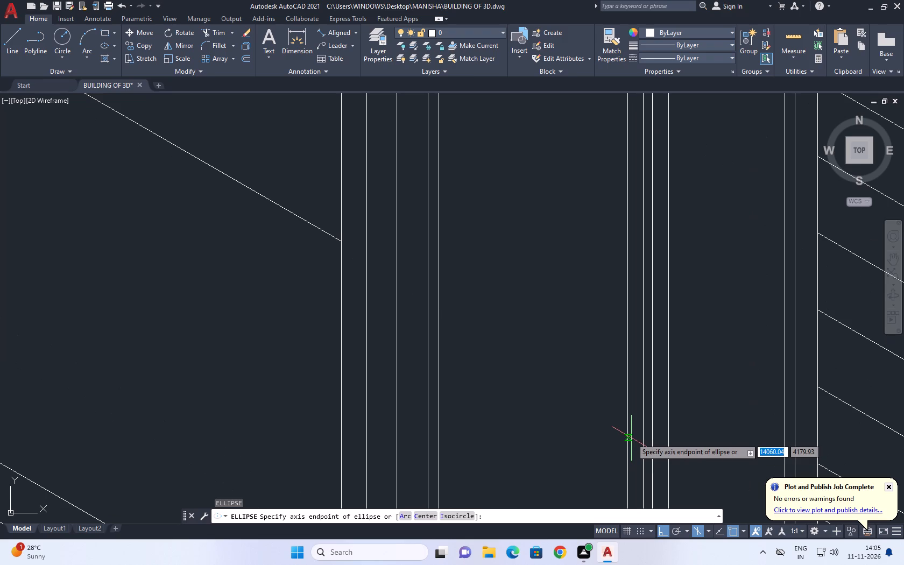
{"action": "left_click", "coordinate": [631, 438]}
{"action": "left_click", "coordinate": [617, 430]}
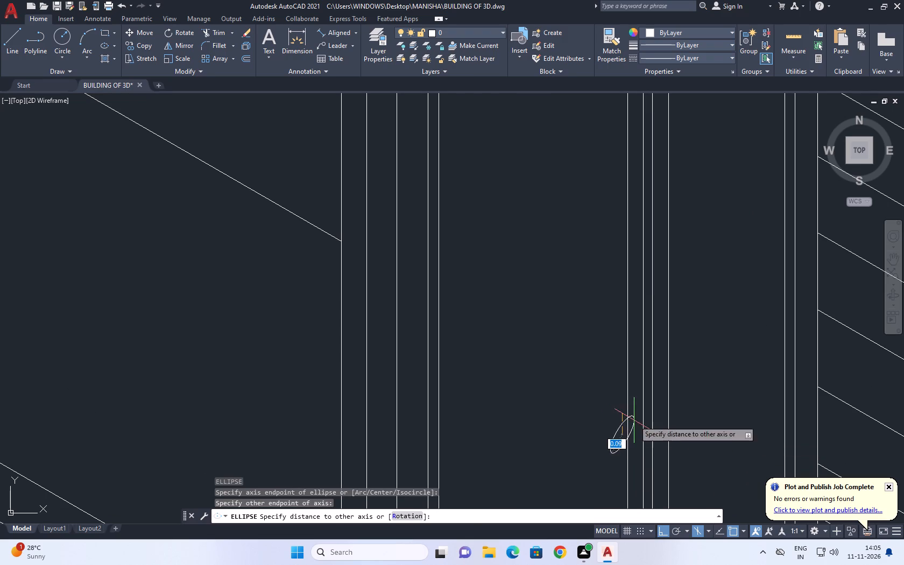
{"action": "left_click", "coordinate": [618, 427]}
Stretch the knob ellipse's two axes to radii of about 0.05 and 0.04.
{"action": "scroll", "coordinate": [617, 443], "scroll_direction": "up", "scroll_amount": 4}
{"action": "left_click_drag", "start_coordinate": [625, 411], "coordinate": [620, 406]}
{"action": "left_click", "coordinate": [584, 398]}
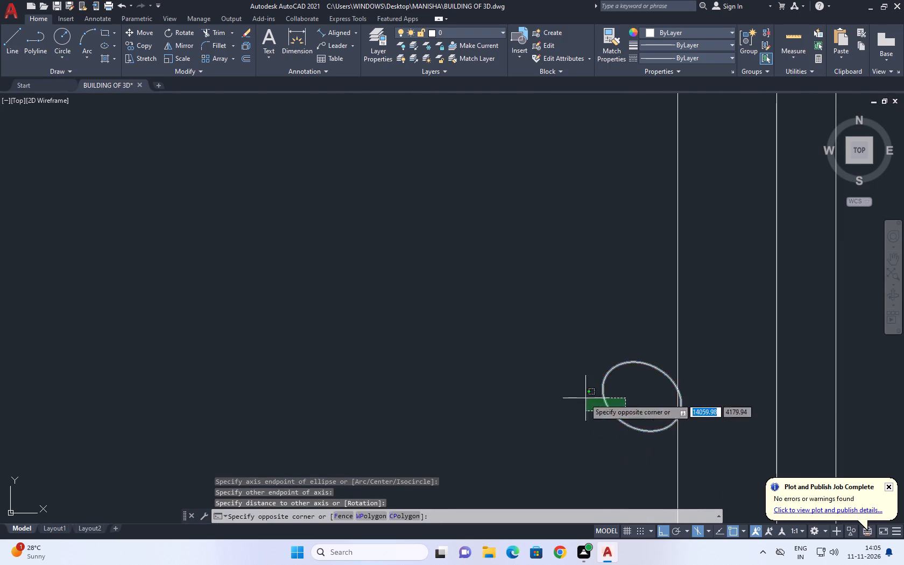
{"action": "left_click", "coordinate": [604, 375]}
{"action": "left_click", "coordinate": [575, 393]}
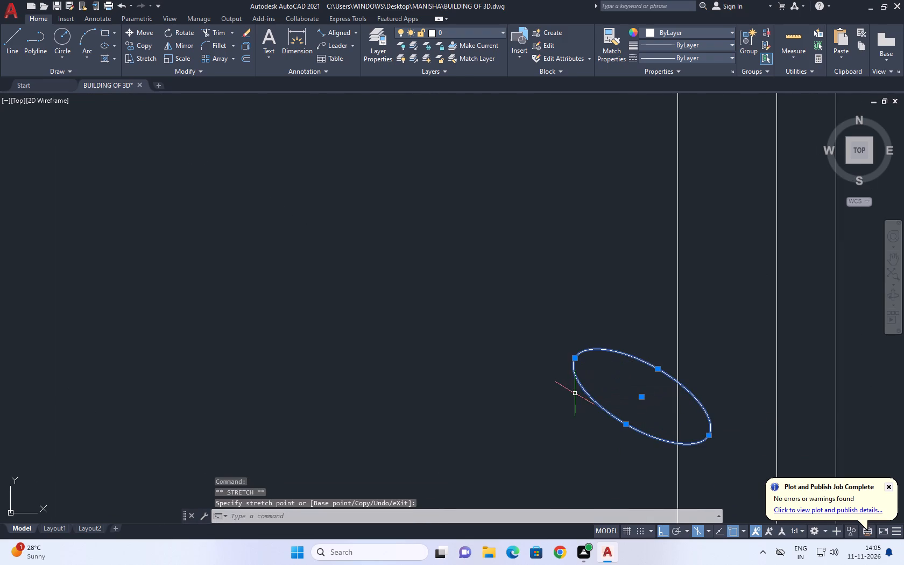
{"action": "left_click", "coordinate": [656, 371]}
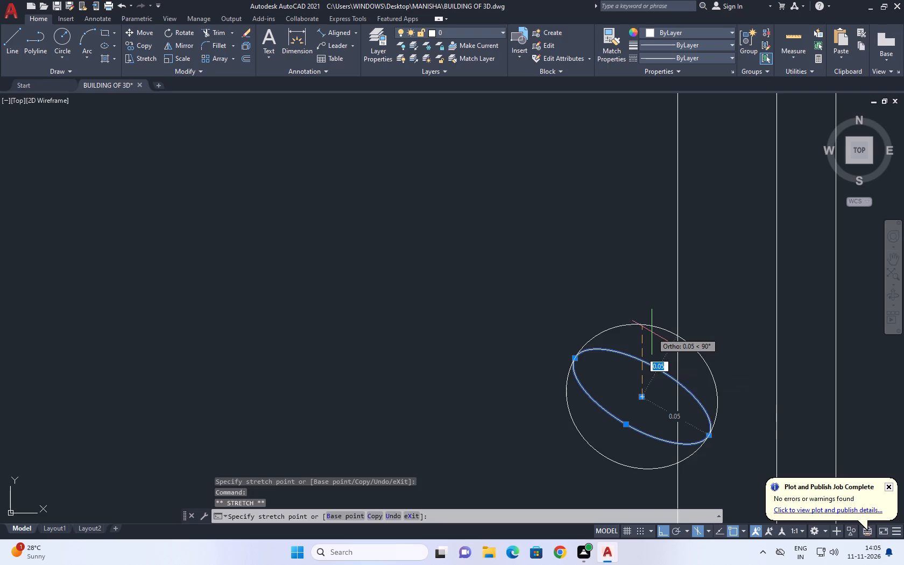
{"action": "left_click", "coordinate": [646, 329]}
{"action": "left_click", "coordinate": [709, 435]}
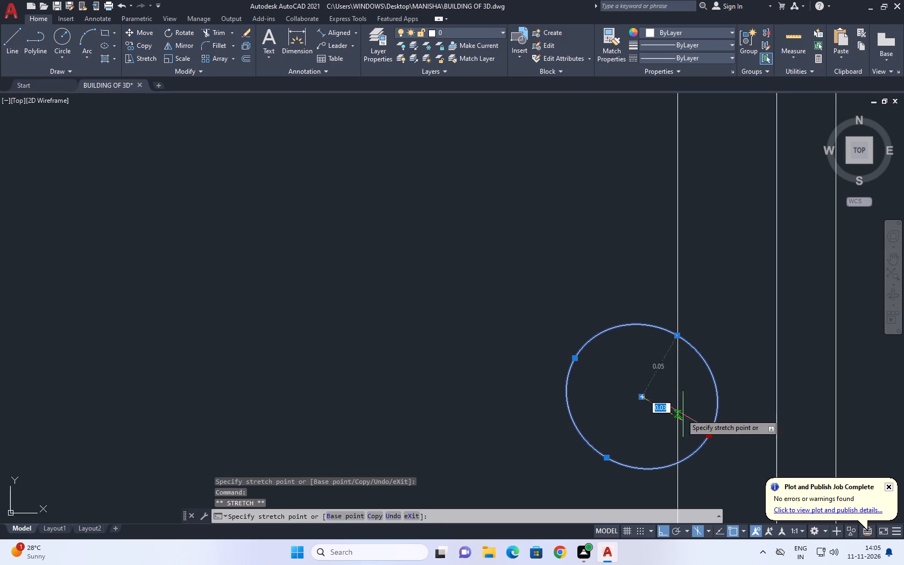
{"action": "left_click", "coordinate": [693, 415]}
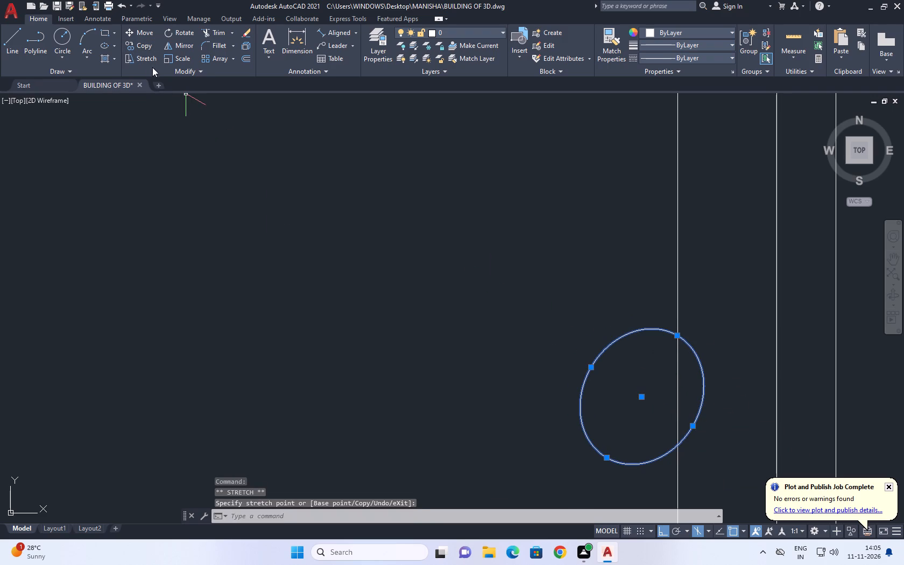
Move the knob ellipse about 0.04 along the 150° direction, away from the frame line and into the wider door leaf.
{"action": "left_click", "coordinate": [143, 36]}
{"action": "left_click_drag", "start_coordinate": [519, 369], "coordinate": [512, 363]}
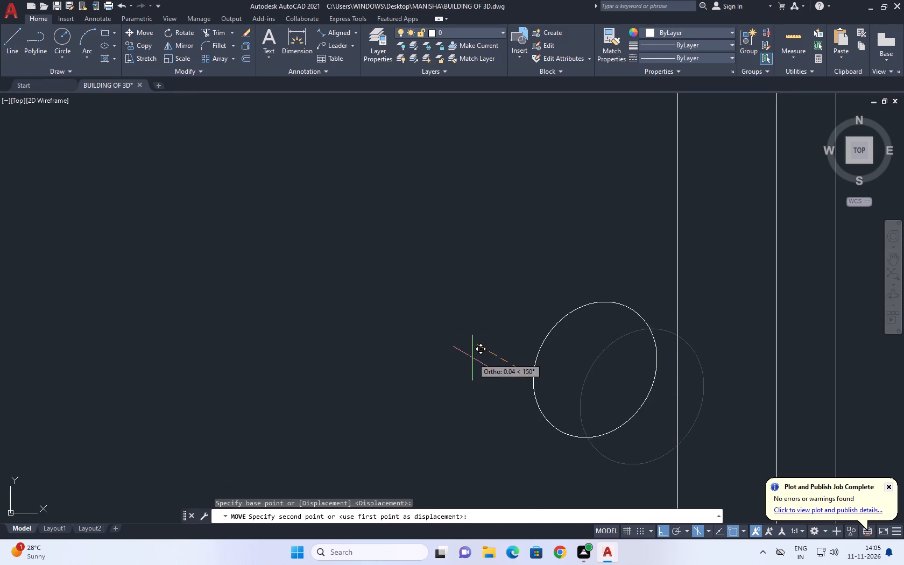
{"action": "left_click", "coordinate": [473, 364]}
Shrink the knob ellipse's longer axis to a radius of about 0.03 so it looks nearly round, and clear the selection.
{"action": "left_click", "coordinate": [627, 308]}
{"action": "double_click", "coordinate": [594, 311]}
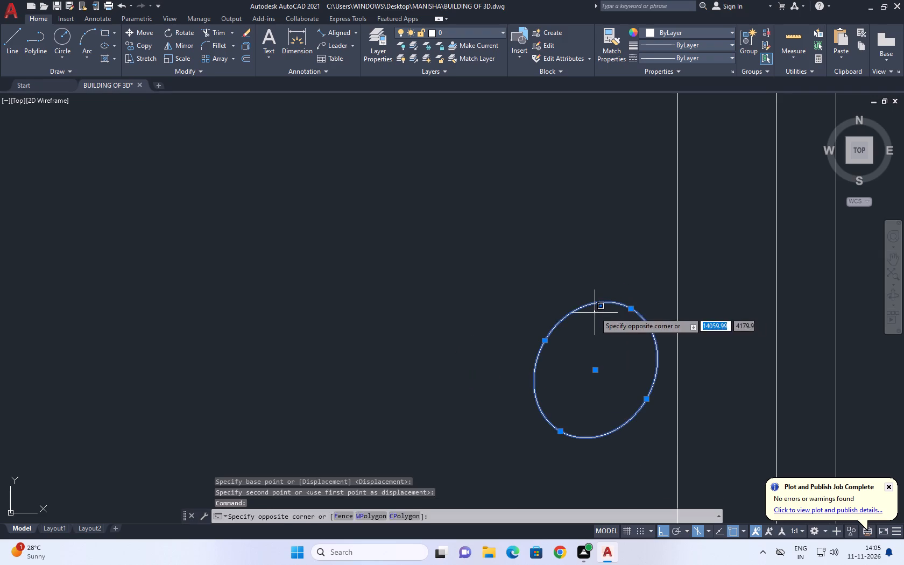
{"action": "left_click", "coordinate": [633, 307]}
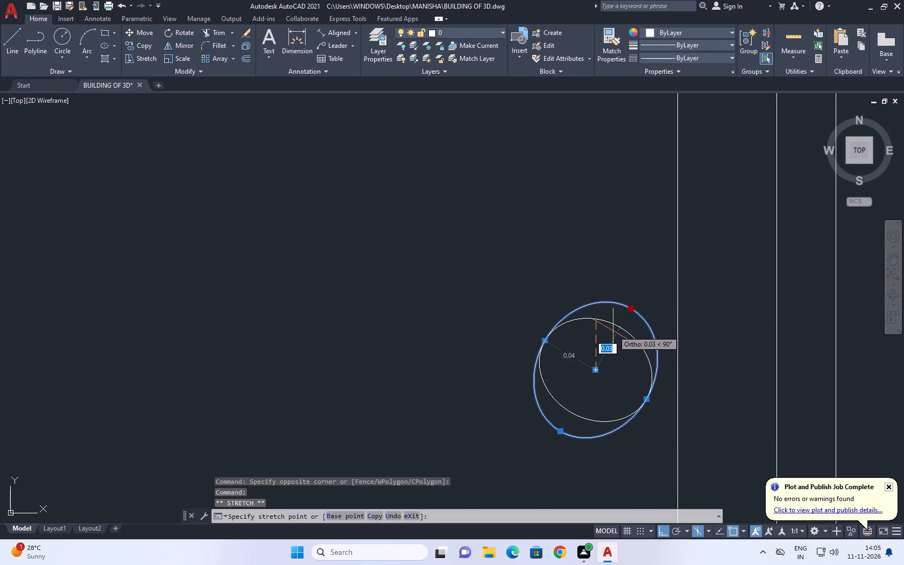
{"action": "left_click", "coordinate": [611, 328]}
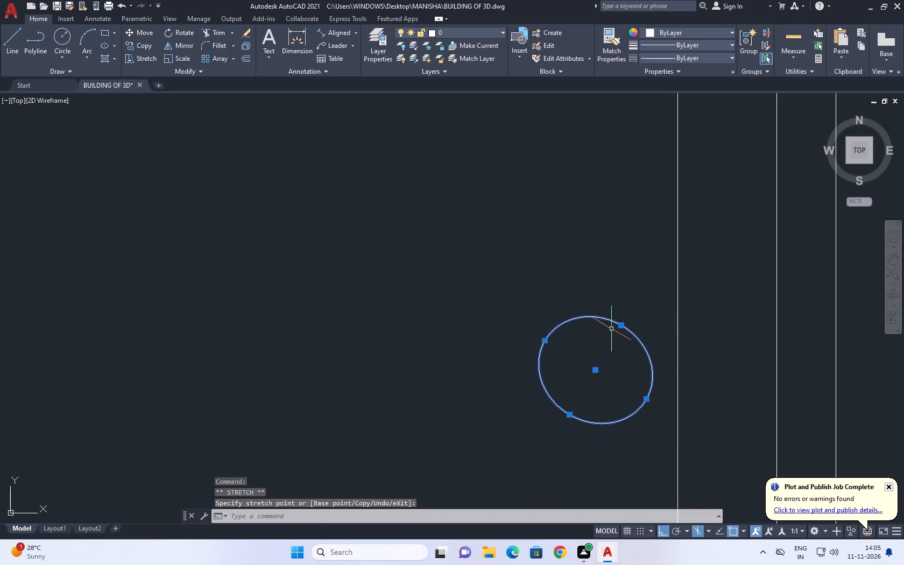
{"action": "scroll", "coordinate": [597, 345], "scroll_direction": "down", "scroll_amount": 3}
{"action": "middle_click_drag", "start_coordinate": [613, 351], "coordinate": [614, 365]}
{"action": "right_click", "coordinate": [566, 247]}
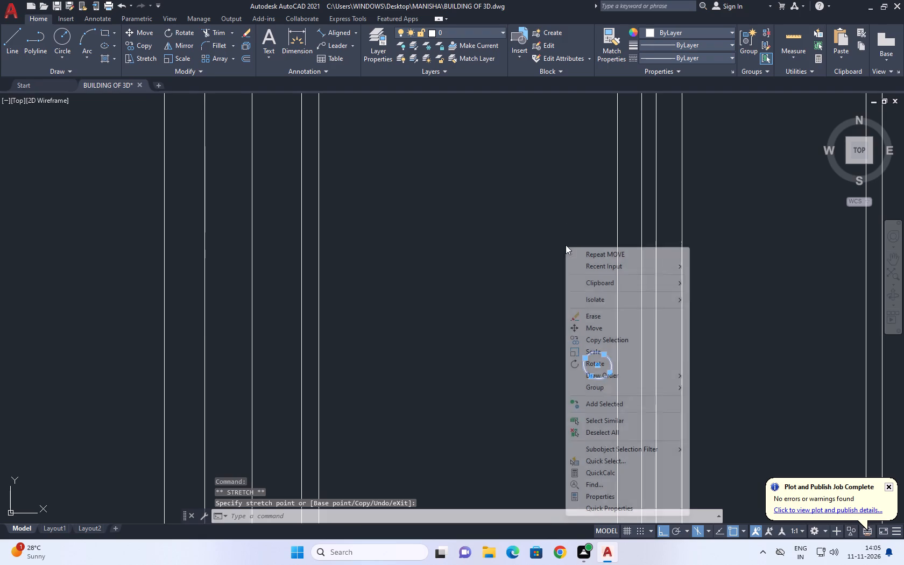
{"action": "left_click", "coordinate": [618, 428]}
Move the knob ellipse slightly higher on the entrance door, onto the leaf's inner frame line.
{"action": "scroll", "coordinate": [588, 378], "scroll_direction": "down", "scroll_amount": 4}
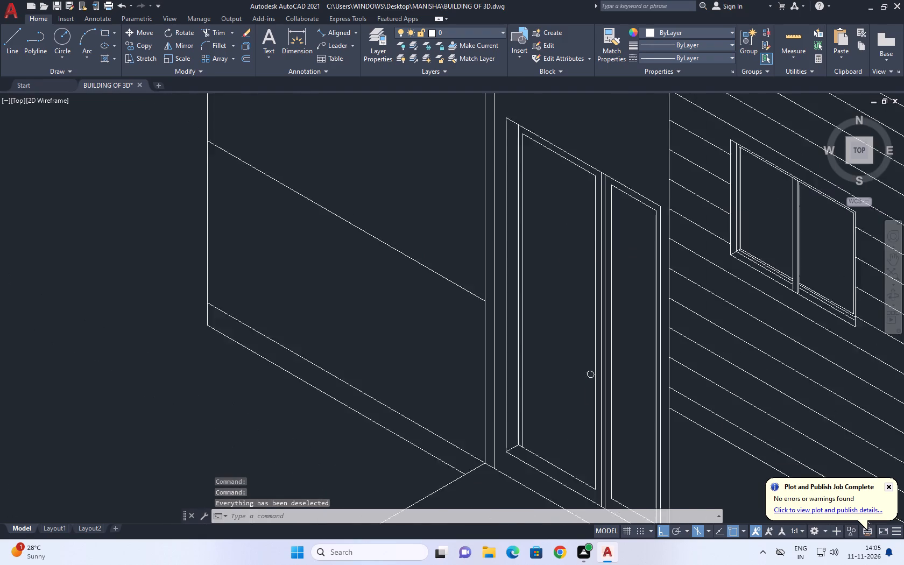
{"action": "scroll", "coordinate": [588, 378], "scroll_direction": "up", "scroll_amount": 3}
{"action": "left_click", "coordinate": [577, 326]}
{"action": "left_click", "coordinate": [616, 418]}
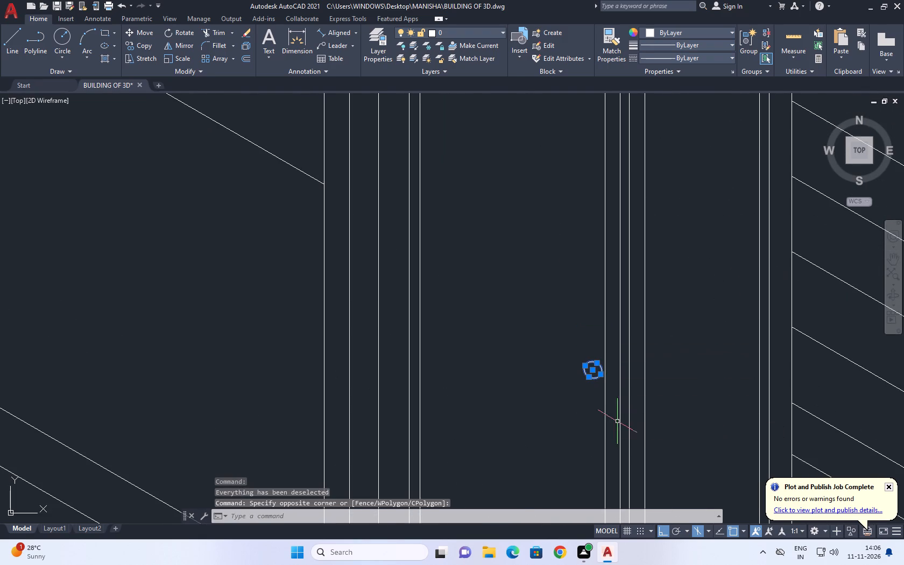
{"action": "left_click", "coordinate": [144, 33]}
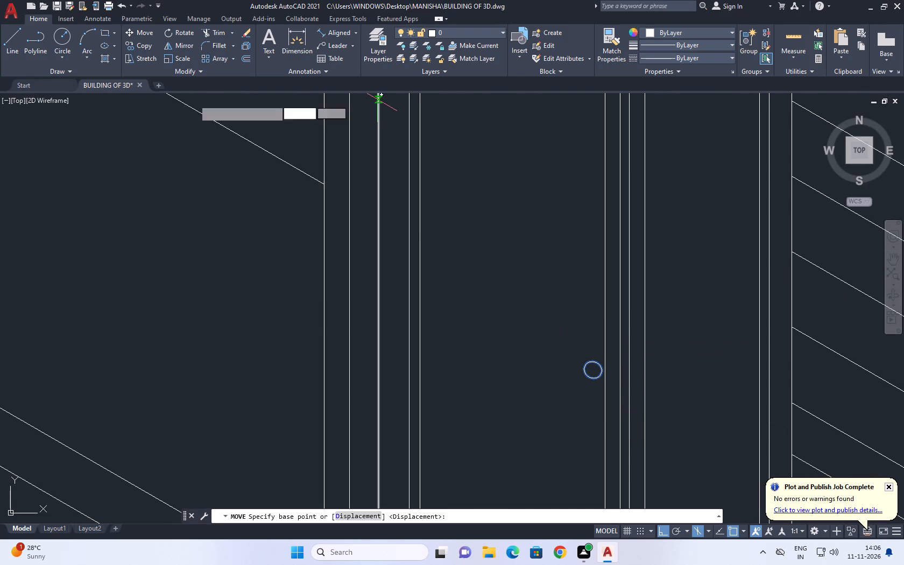
{"action": "left_click", "coordinate": [619, 382]}
{"action": "left_click_drag", "start_coordinate": [625, 344], "coordinate": [626, 350]}
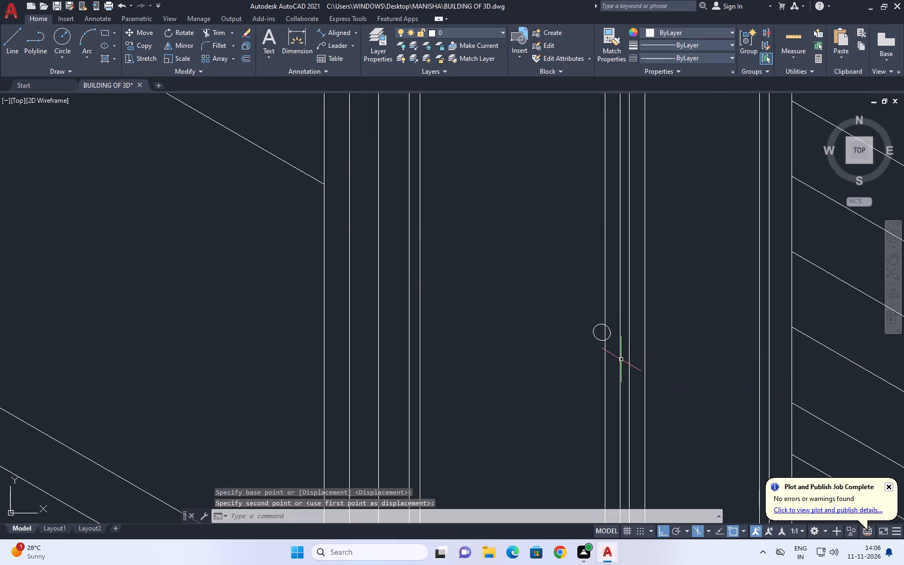
Move the knob ellipse along the 150° direction, off the frame line and well inside the wider door leaf.
{"action": "scroll", "coordinate": [599, 333], "scroll_direction": "up", "scroll_amount": 2}
{"action": "left_click", "coordinate": [594, 343]}
{"action": "left_click", "coordinate": [552, 350]}
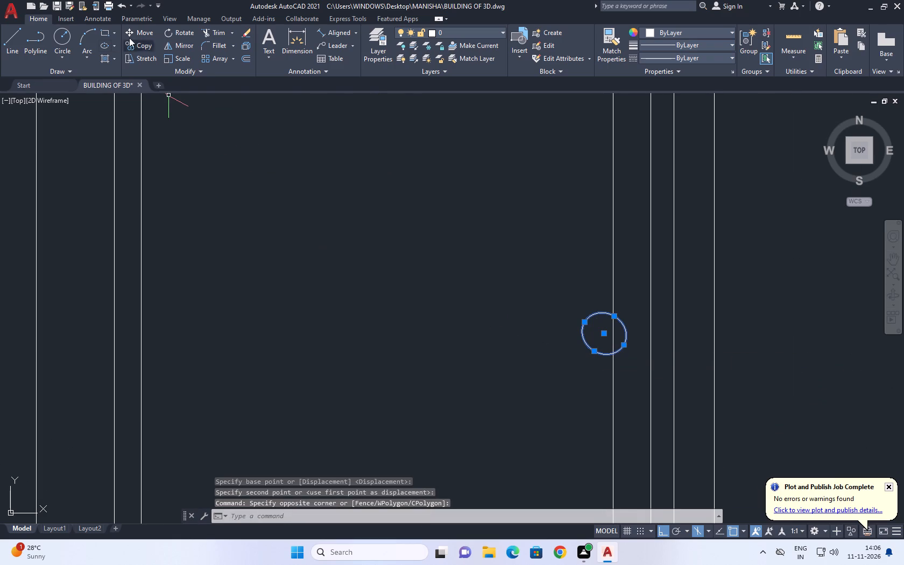
{"action": "left_click", "coordinate": [144, 33]}
{"action": "left_click_drag", "start_coordinate": [496, 331], "coordinate": [485, 330]}
{"action": "left_click", "coordinate": [439, 323]}
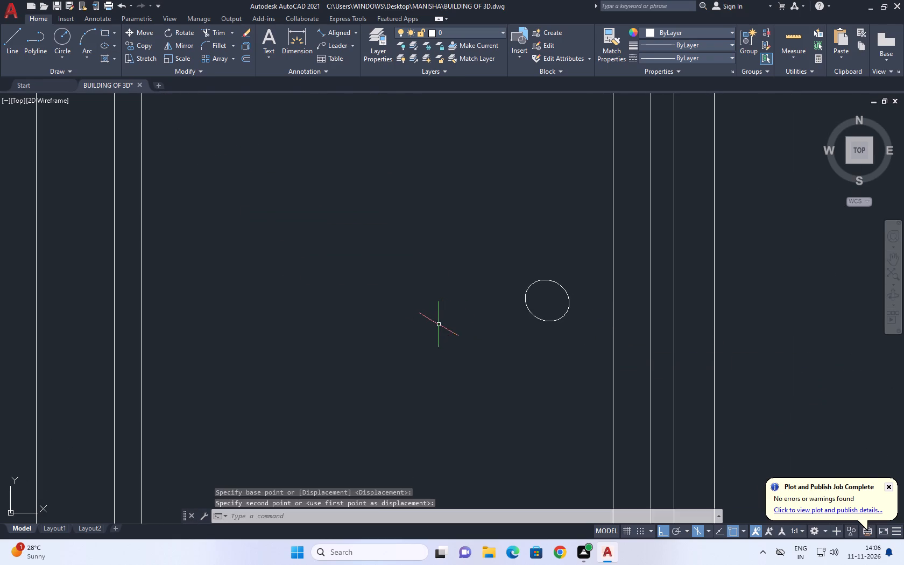
{"action": "scroll", "coordinate": [563, 329], "scroll_direction": "down", "scroll_amount": 4}
{"action": "middle_click_drag", "start_coordinate": [598, 271], "coordinate": [592, 296]}
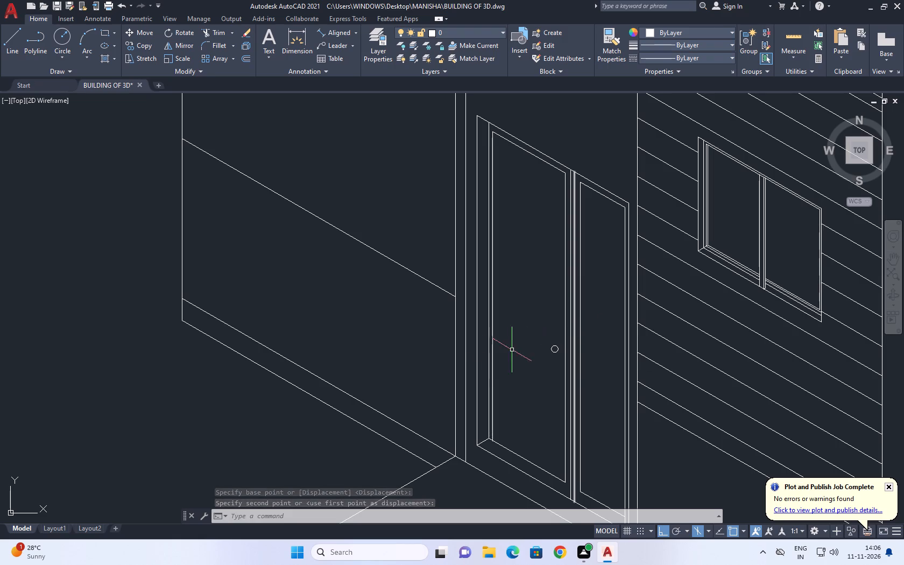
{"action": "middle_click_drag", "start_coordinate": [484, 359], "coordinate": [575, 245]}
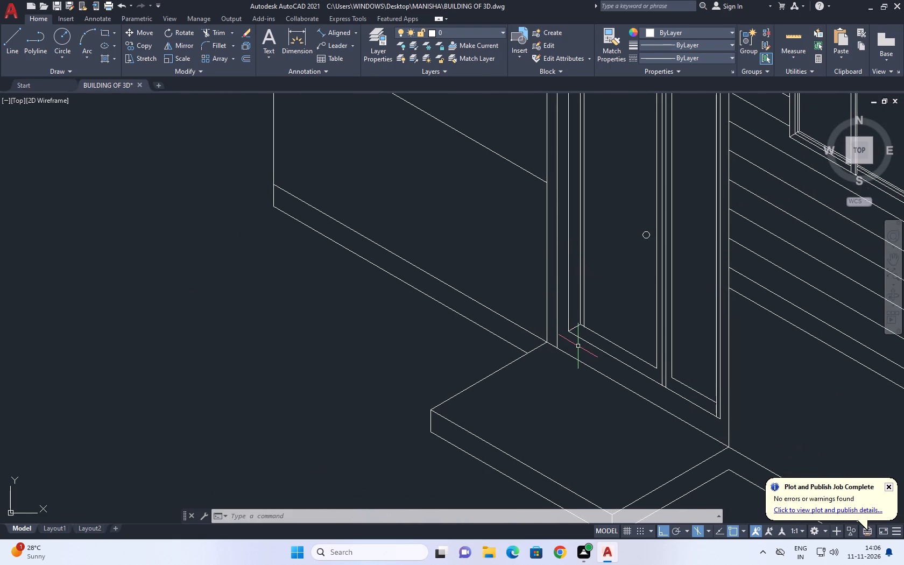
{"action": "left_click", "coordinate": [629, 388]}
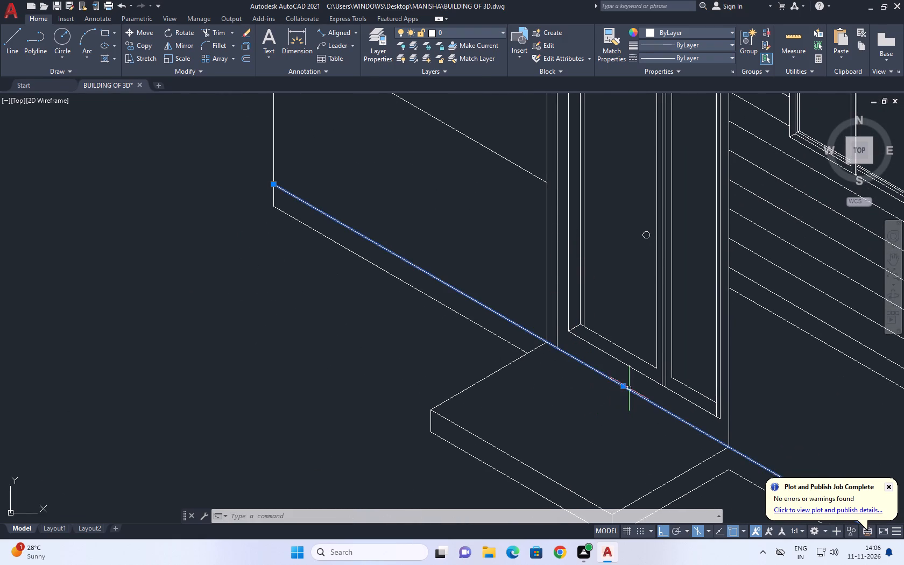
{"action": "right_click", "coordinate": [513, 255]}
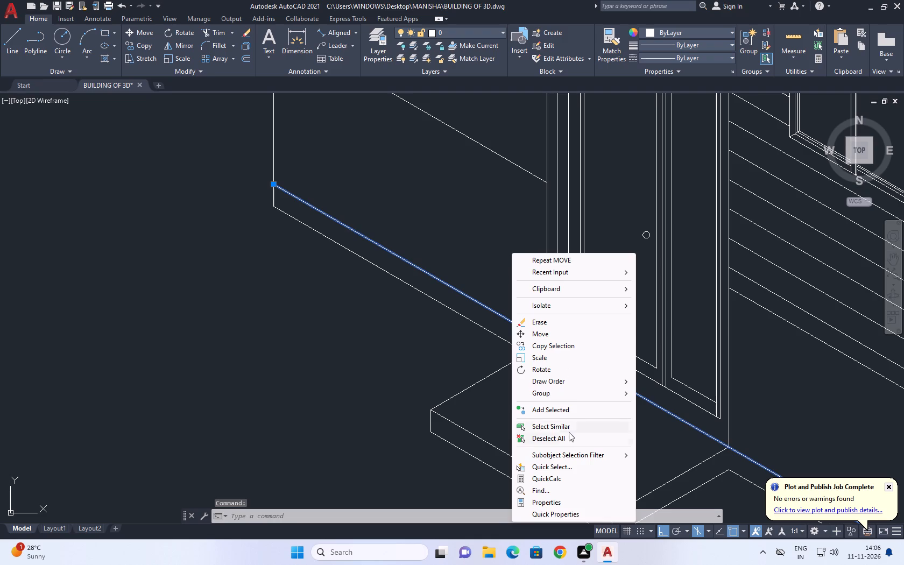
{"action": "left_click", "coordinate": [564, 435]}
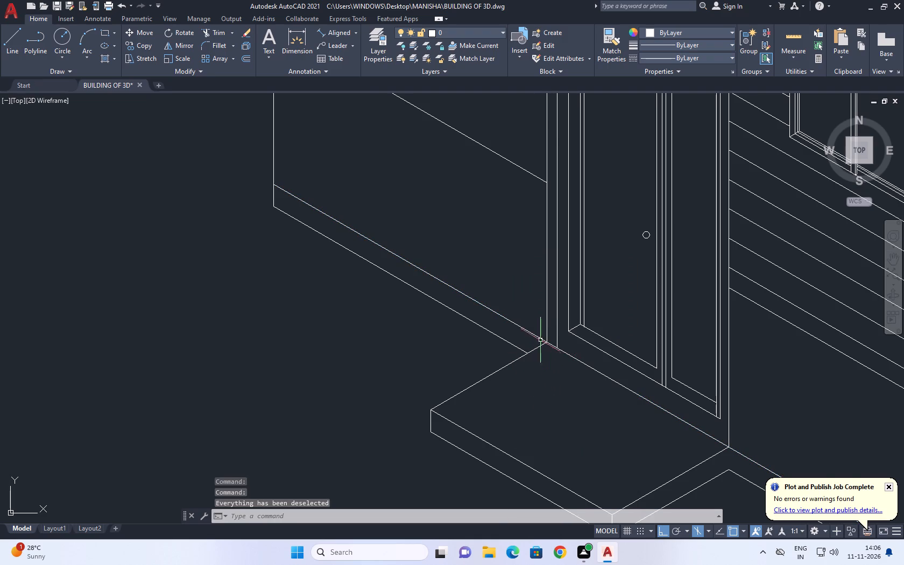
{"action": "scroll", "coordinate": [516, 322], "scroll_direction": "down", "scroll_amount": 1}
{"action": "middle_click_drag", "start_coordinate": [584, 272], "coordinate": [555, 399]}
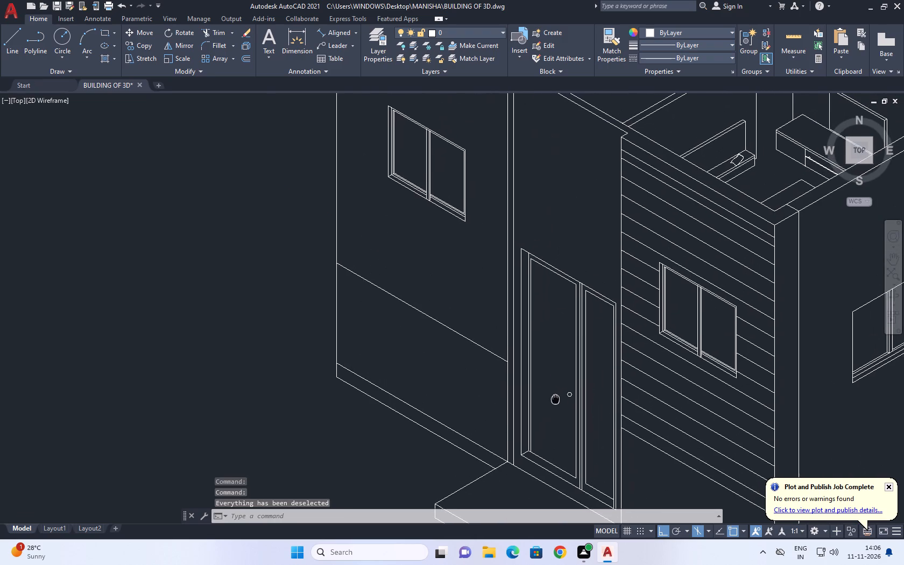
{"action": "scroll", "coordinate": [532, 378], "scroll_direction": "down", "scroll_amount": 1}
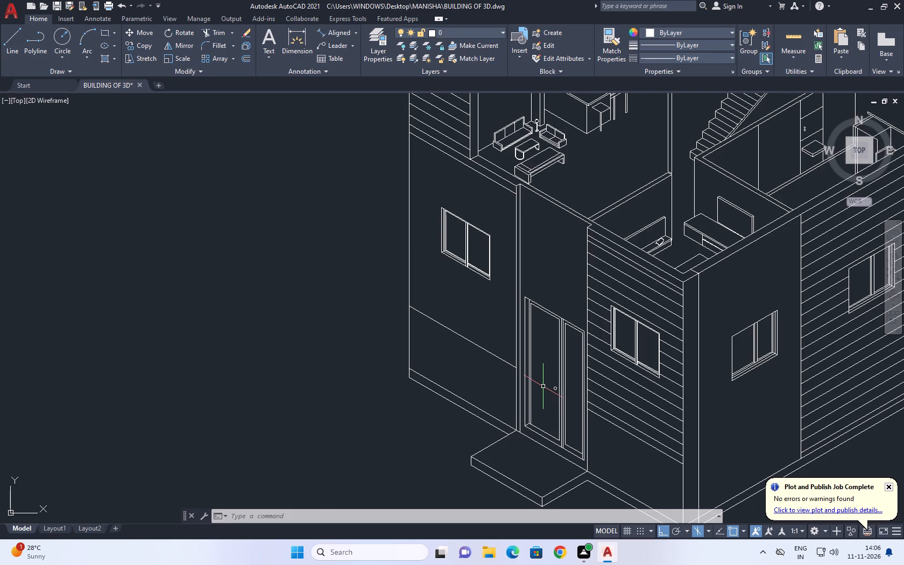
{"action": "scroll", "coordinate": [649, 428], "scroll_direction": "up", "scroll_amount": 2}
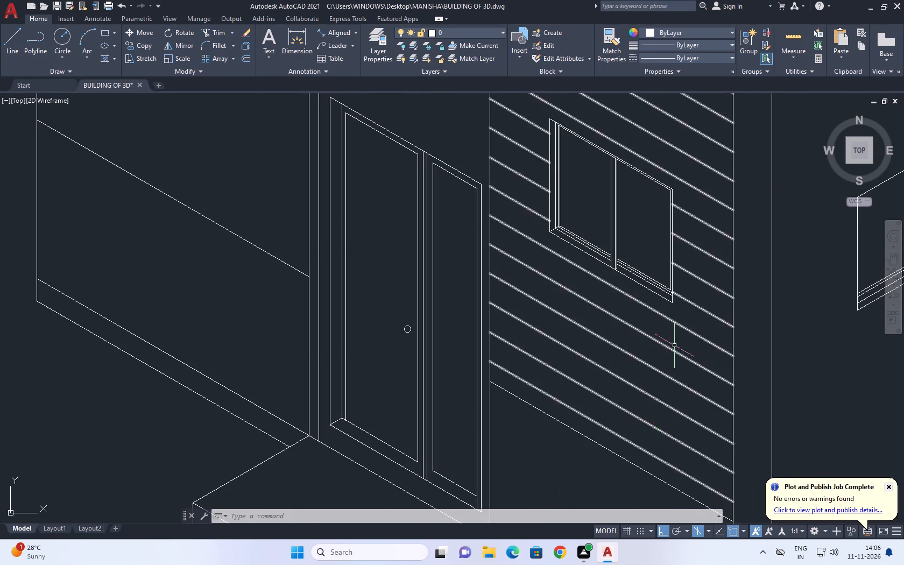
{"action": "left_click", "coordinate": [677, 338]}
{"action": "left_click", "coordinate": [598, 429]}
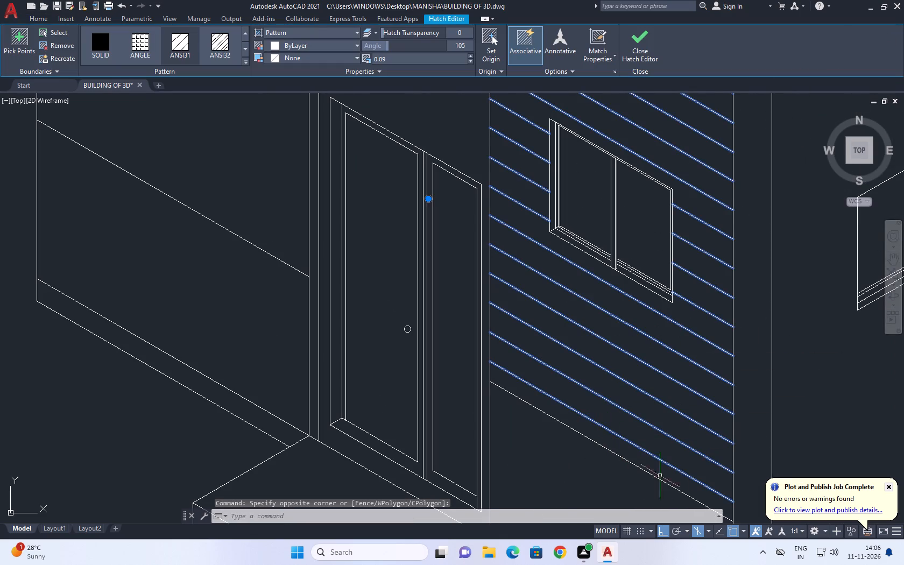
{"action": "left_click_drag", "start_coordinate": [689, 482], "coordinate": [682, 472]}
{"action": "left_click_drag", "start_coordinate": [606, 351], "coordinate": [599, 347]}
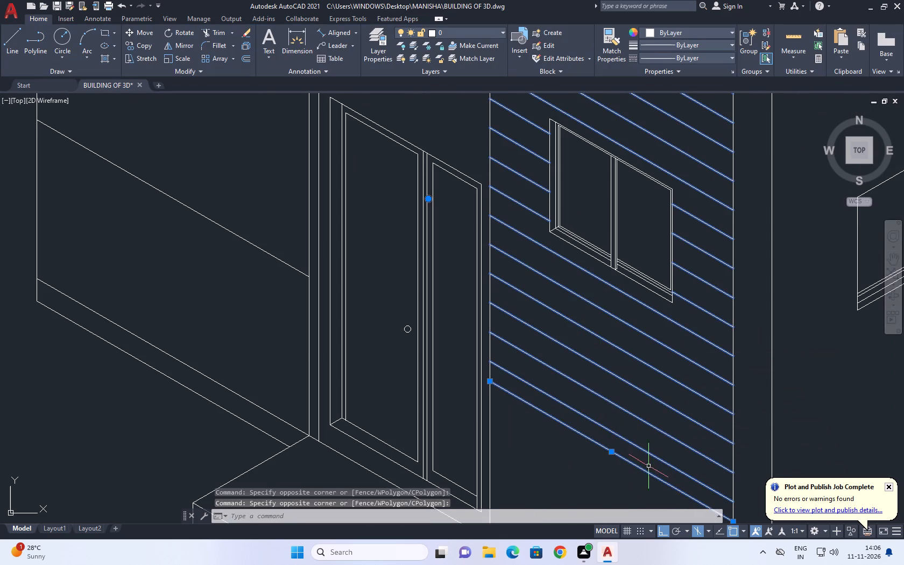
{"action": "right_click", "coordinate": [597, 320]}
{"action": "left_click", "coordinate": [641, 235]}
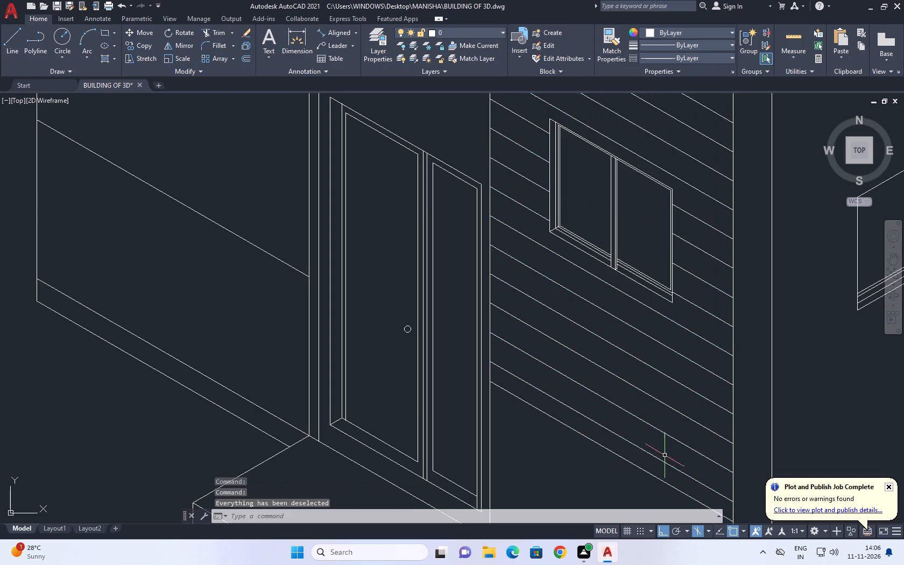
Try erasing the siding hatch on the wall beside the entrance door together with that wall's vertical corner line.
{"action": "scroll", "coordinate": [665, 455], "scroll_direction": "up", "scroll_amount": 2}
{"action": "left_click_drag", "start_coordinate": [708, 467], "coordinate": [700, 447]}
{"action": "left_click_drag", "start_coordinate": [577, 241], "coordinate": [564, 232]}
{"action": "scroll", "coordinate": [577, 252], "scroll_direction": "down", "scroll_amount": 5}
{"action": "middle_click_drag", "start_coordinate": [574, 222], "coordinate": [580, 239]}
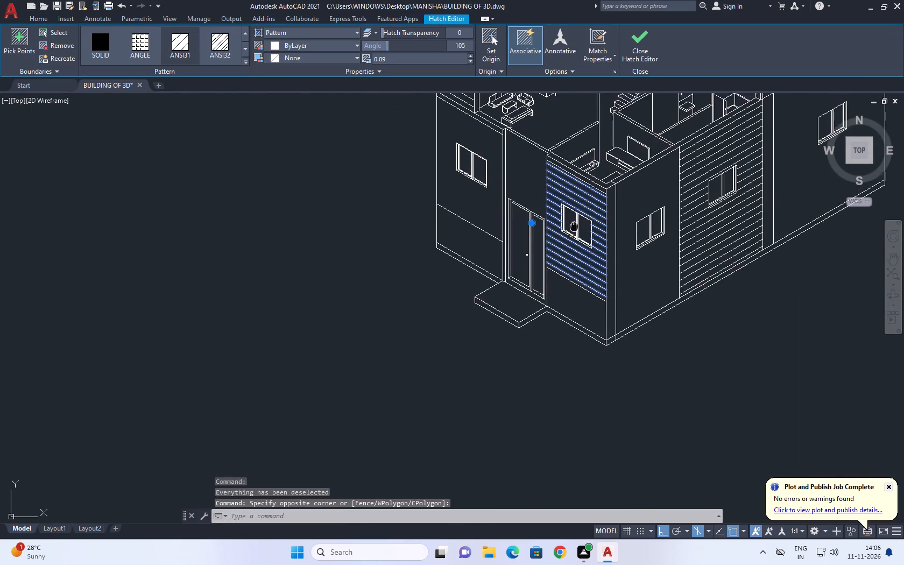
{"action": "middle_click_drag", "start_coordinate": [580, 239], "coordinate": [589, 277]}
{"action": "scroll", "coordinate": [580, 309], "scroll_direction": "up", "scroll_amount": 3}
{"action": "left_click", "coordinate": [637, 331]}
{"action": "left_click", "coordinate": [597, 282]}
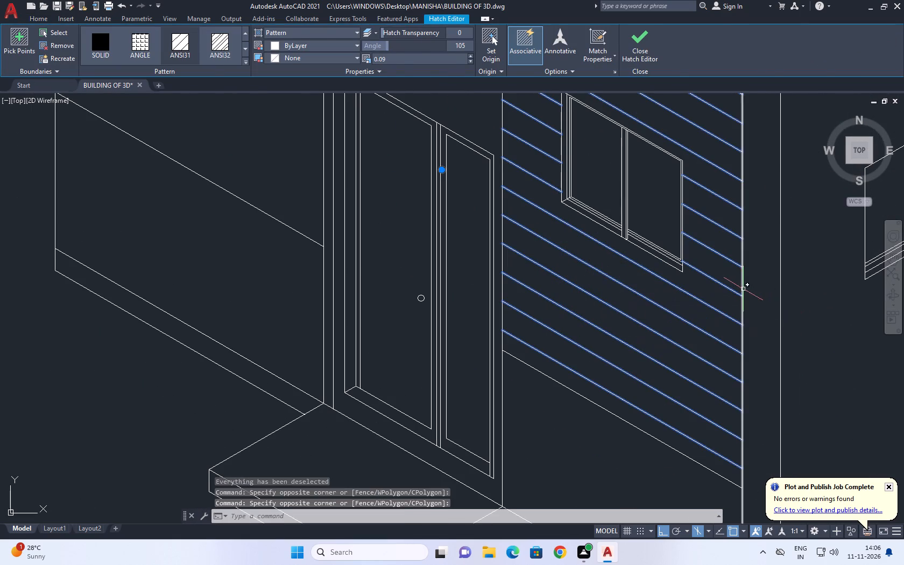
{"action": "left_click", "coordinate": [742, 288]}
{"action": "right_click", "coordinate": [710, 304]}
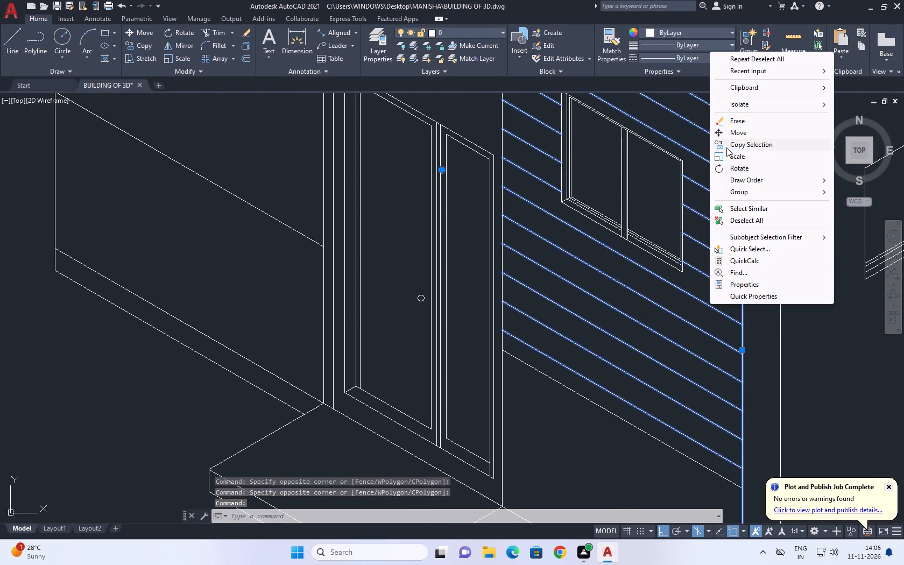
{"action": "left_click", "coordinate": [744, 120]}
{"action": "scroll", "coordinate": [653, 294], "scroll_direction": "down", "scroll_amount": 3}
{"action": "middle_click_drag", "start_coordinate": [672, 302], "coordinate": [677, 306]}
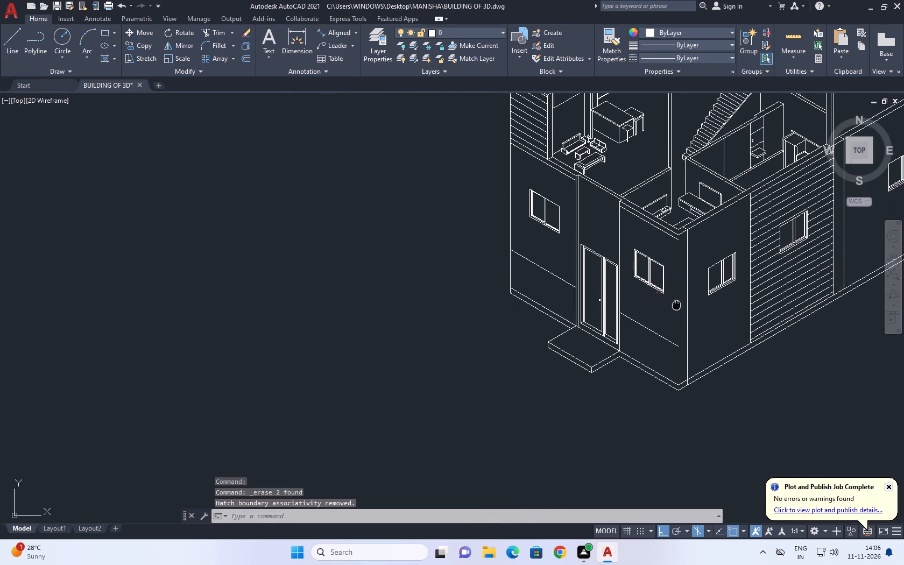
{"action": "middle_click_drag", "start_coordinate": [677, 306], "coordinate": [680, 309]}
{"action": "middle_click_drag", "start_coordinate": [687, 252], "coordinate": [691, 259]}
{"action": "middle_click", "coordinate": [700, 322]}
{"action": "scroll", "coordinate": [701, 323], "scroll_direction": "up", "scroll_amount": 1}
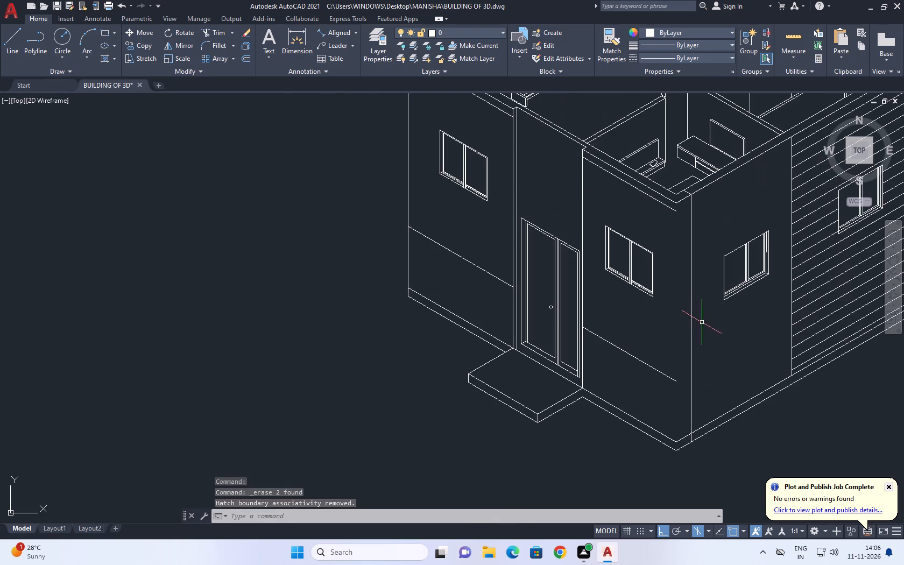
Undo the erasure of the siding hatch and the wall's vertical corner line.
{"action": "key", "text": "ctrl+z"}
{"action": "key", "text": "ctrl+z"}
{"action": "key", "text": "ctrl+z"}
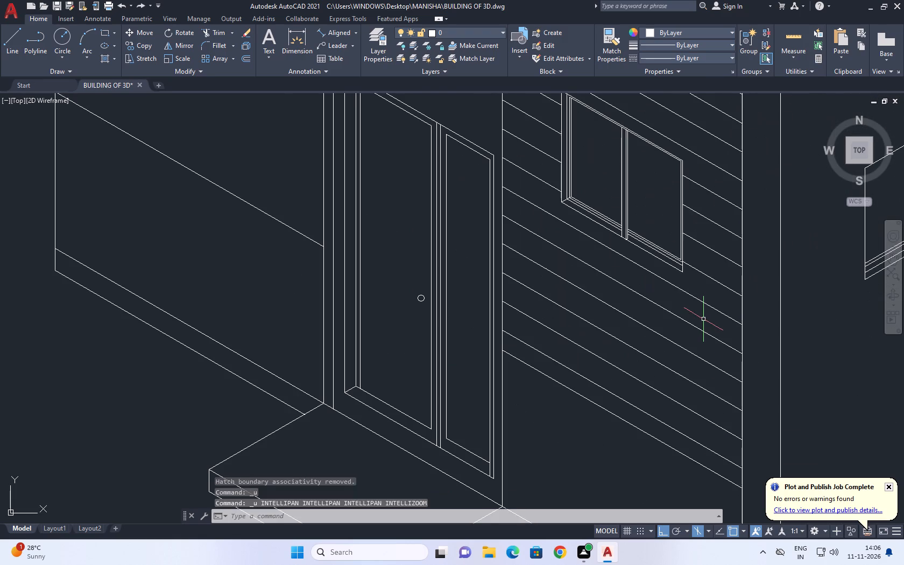
Erase only the siding hatch on the wall between the entrance door and the building's front corner, keeping its boundary lines.
{"action": "scroll", "coordinate": [714, 317], "scroll_direction": "up", "scroll_amount": 1}
{"action": "left_click", "coordinate": [714, 312]}
{"action": "left_click", "coordinate": [674, 336]}
{"action": "key", "text": "Delete"}
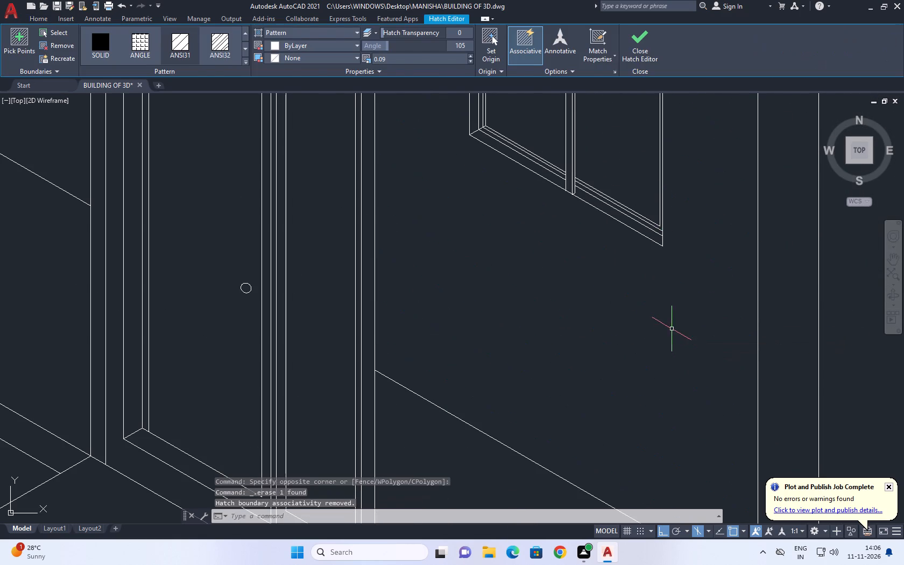
Draw a line along the 150° direction from that wall's lower window corner nearest the door to past the door-side wall edge.
{"action": "scroll", "coordinate": [671, 326], "scroll_direction": "down", "scroll_amount": 3}
{"action": "middle_click_drag", "start_coordinate": [644, 306], "coordinate": [658, 314]}
{"action": "key", "text": "l"}
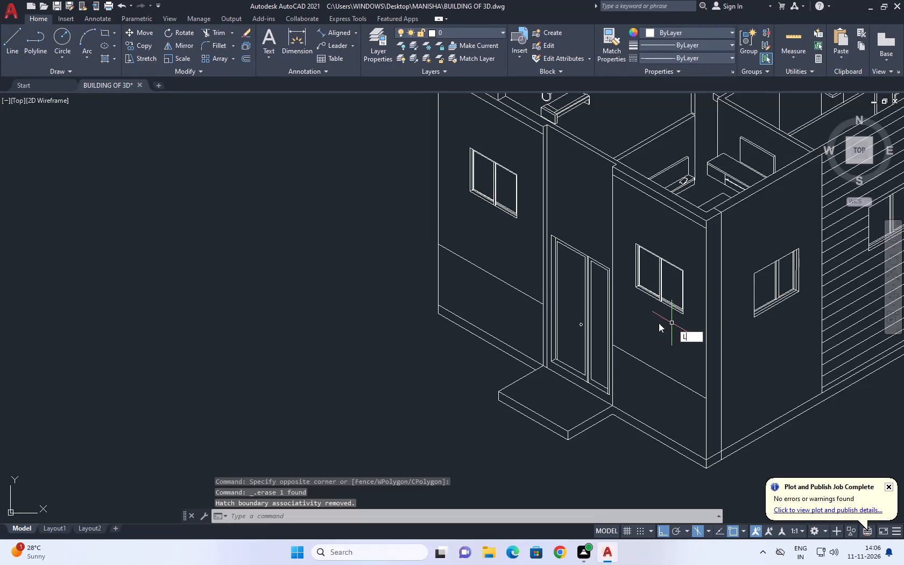
{"action": "key", "text": "space"}
{"action": "scroll", "coordinate": [642, 299], "scroll_direction": "up", "scroll_amount": 3}
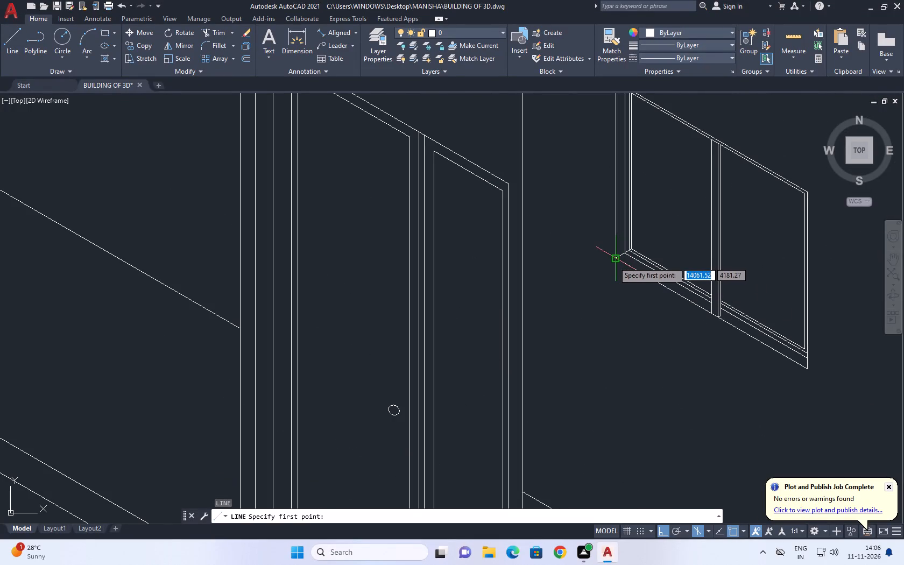
{"action": "middle_click_drag", "start_coordinate": [613, 262], "coordinate": [637, 300]}
{"action": "left_click", "coordinate": [643, 295]}
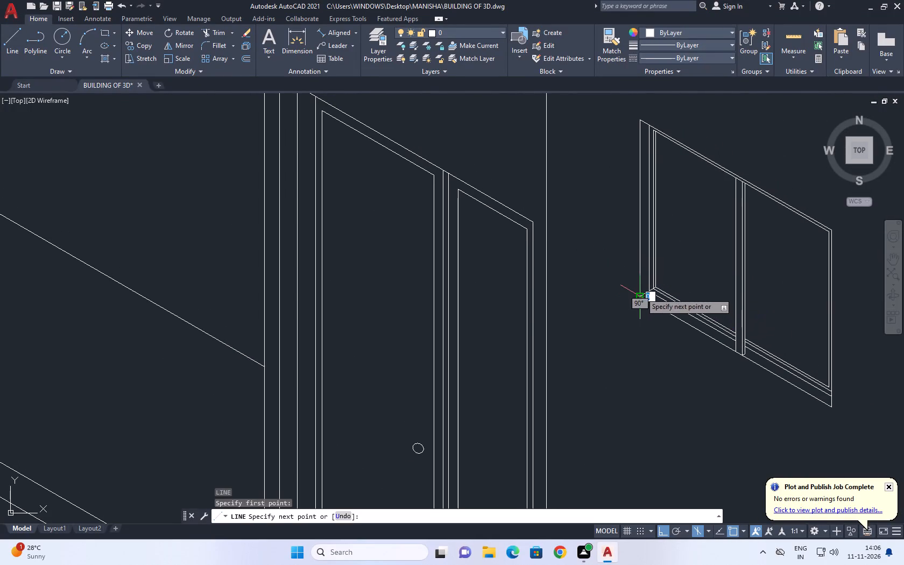
{"action": "scroll", "coordinate": [516, 252], "scroll_direction": "up", "scroll_amount": 2}
{"action": "scroll", "coordinate": [588, 222], "scroll_direction": "up", "scroll_amount": 1}
{"action": "left_click", "coordinate": [573, 223]}
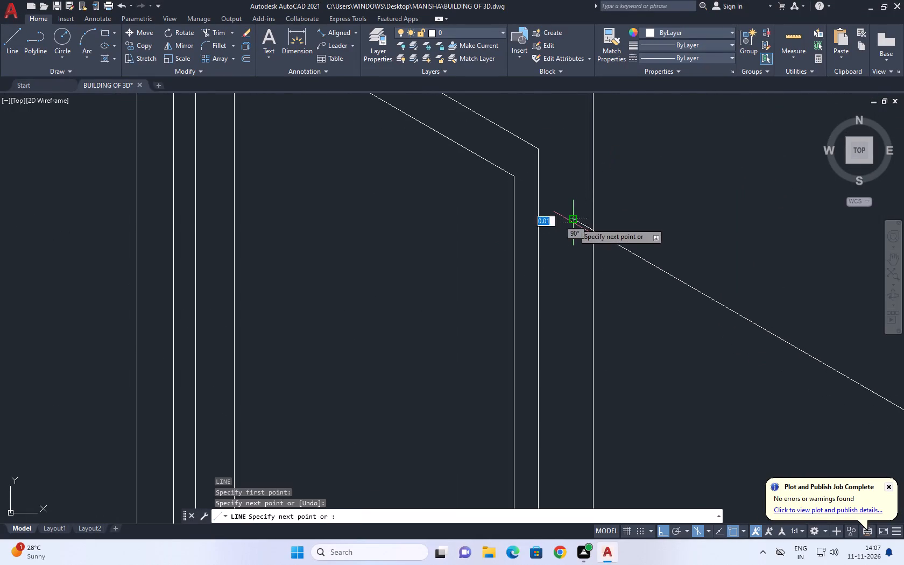
{"action": "key", "text": "Escape"}
Draw a line about 0.94 long at 330° from the window's other lower corner to past the wall's corner edge.
{"action": "scroll", "coordinate": [542, 214], "scroll_direction": "down", "scroll_amount": 3}
{"action": "middle_click_drag", "start_coordinate": [712, 286], "coordinate": [483, 211]}
{"action": "key", "text": "space"}
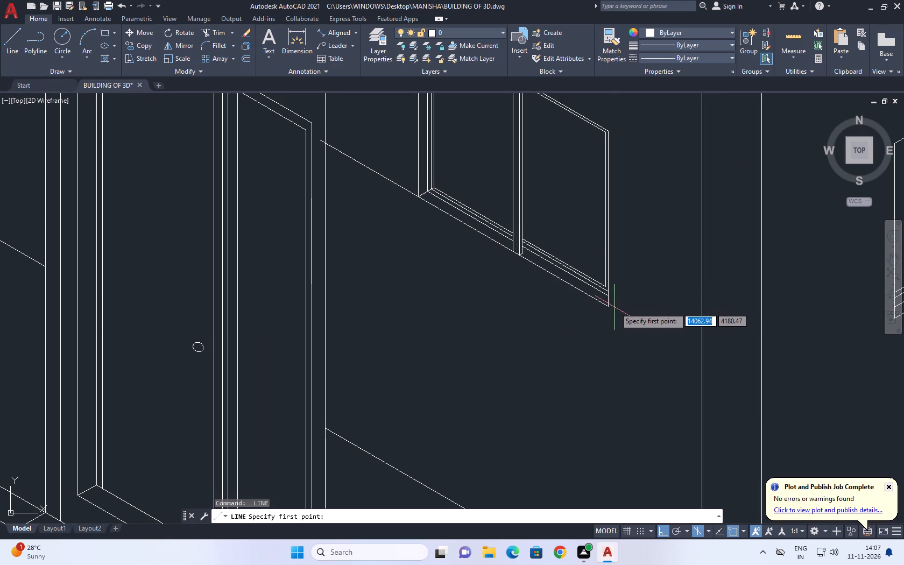
{"action": "left_click", "coordinate": [610, 306]}
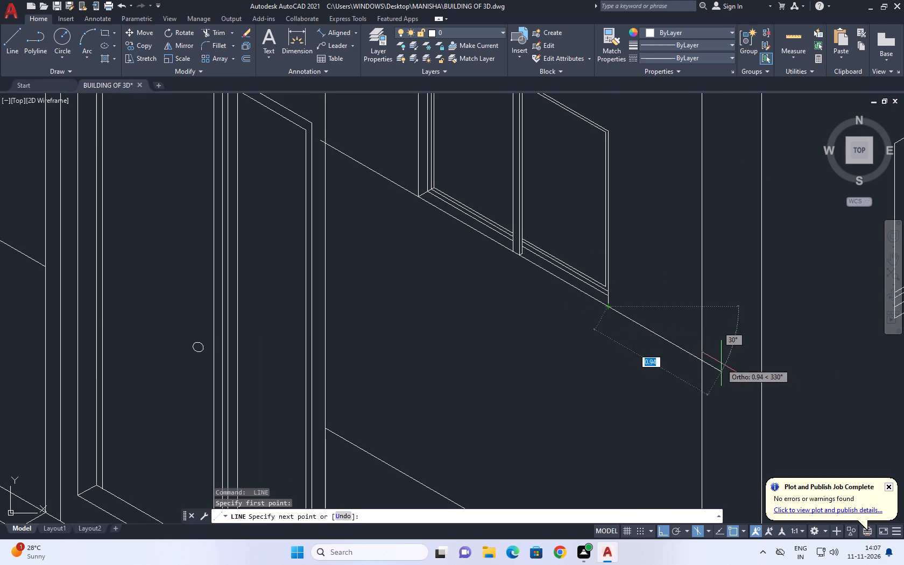
{"action": "left_click", "coordinate": [722, 364]}
{"action": "key", "text": "Escape"}
Trim the overhanging ends of both new sill-level lines back to the wall's vertical edges.
{"action": "middle_click_drag", "start_coordinate": [594, 305], "coordinate": [648, 319]}
{"action": "type", "text": "TR"}
{"action": "key", "text": "space"}
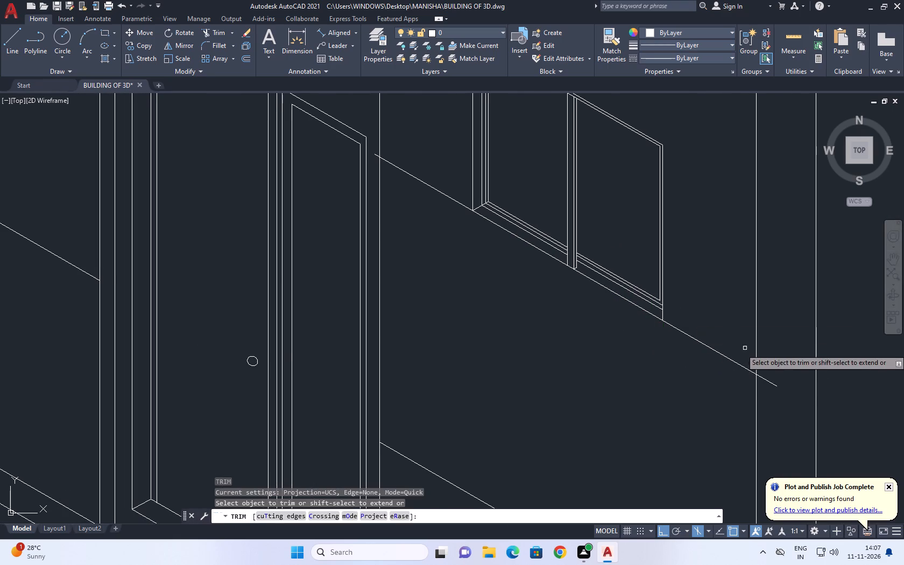
{"action": "left_click", "coordinate": [762, 375]}
{"action": "left_click", "coordinate": [762, 385]}
{"action": "scroll", "coordinate": [370, 163], "scroll_direction": "up", "scroll_amount": 1}
{"action": "left_click", "coordinate": [379, 152]}
{"action": "key", "text": "Escape"}
Hatch the wall area above the new sill-level lines, around the window beside the entrance door.
{"action": "scroll", "coordinate": [478, 305], "scroll_direction": "down", "scroll_amount": 2}
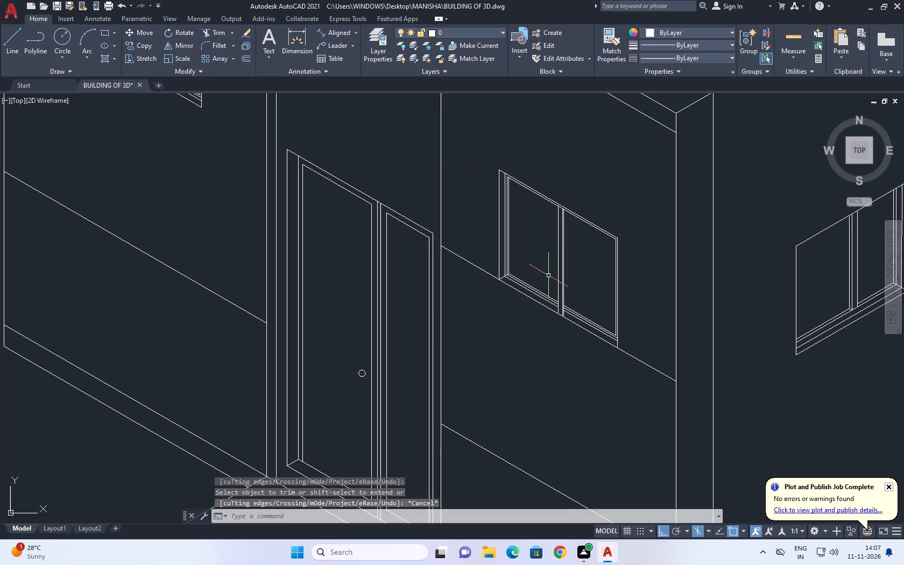
{"action": "middle_click_drag", "start_coordinate": [551, 267], "coordinate": [553, 289]}
{"action": "type", "text": "H"}
{"action": "key", "text": "space"}
{"action": "left_click", "coordinate": [552, 187]}
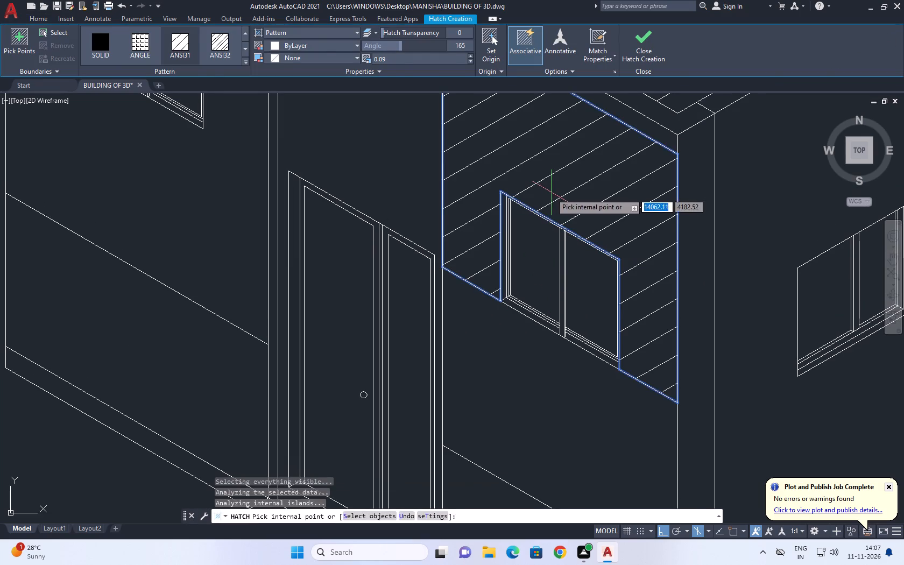
{"action": "key", "text": "Escape"}
Match the new hatch beside the entrance door to the properties of the upper-floor wall's siding hatch.
{"action": "type", "text": "MA"}
{"action": "key", "text": "space"}
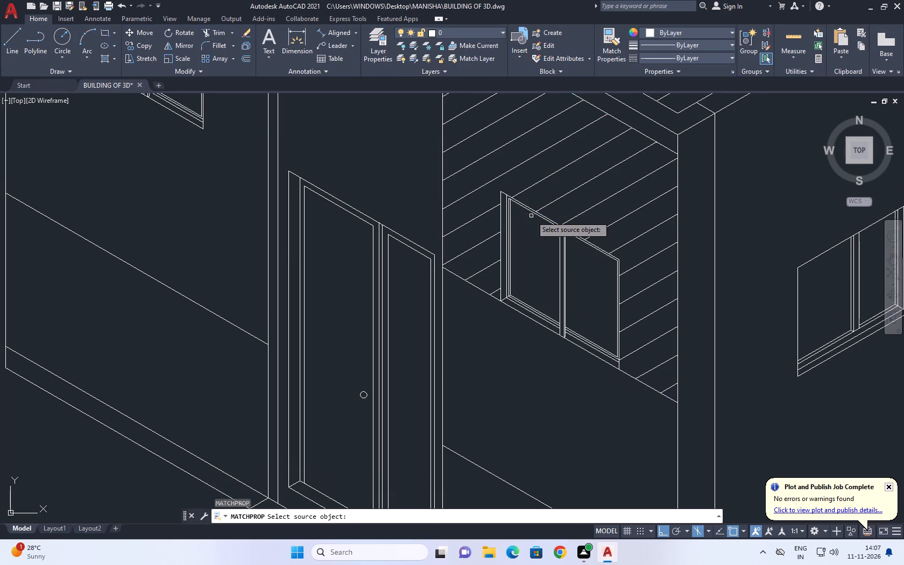
{"action": "scroll", "coordinate": [554, 281], "scroll_direction": "down", "scroll_amount": 3}
{"action": "left_click", "coordinate": [451, 150]}
{"action": "left_click", "coordinate": [450, 147]}
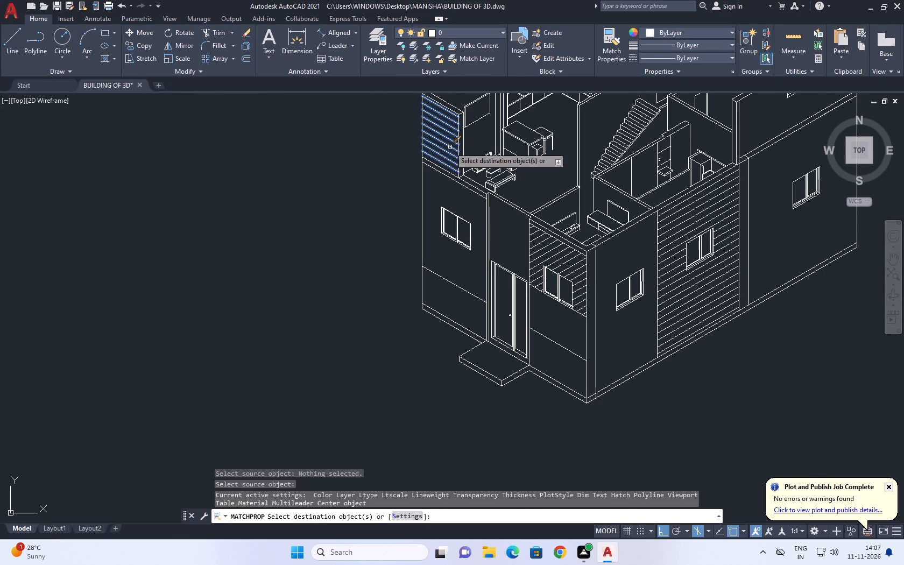
{"action": "left_click", "coordinate": [563, 250]}
{"action": "key", "text": "Escape"}
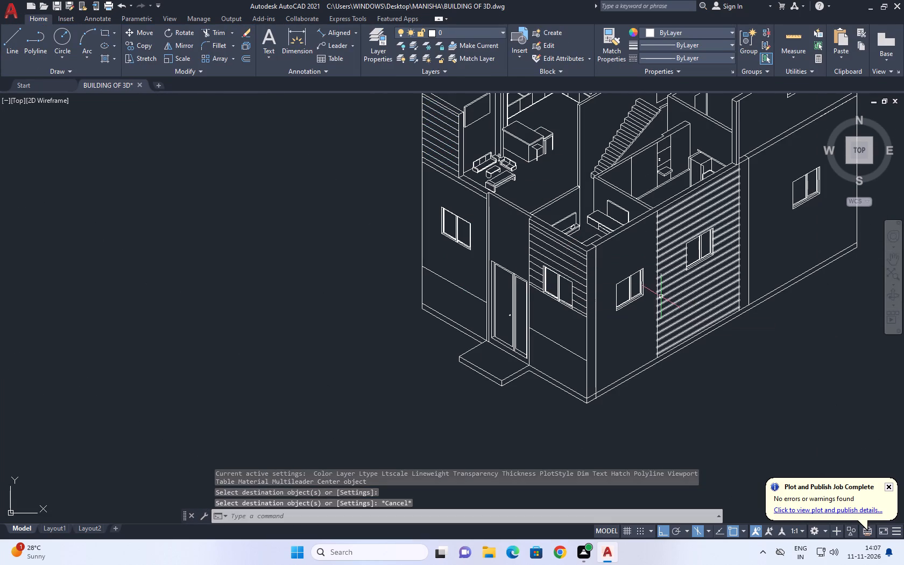
Start a hatch in the front wall area around the window on the unhatched side of the entrance door, above the sill-level line.
{"action": "middle_click_drag", "start_coordinate": [690, 288], "coordinate": [663, 300]}
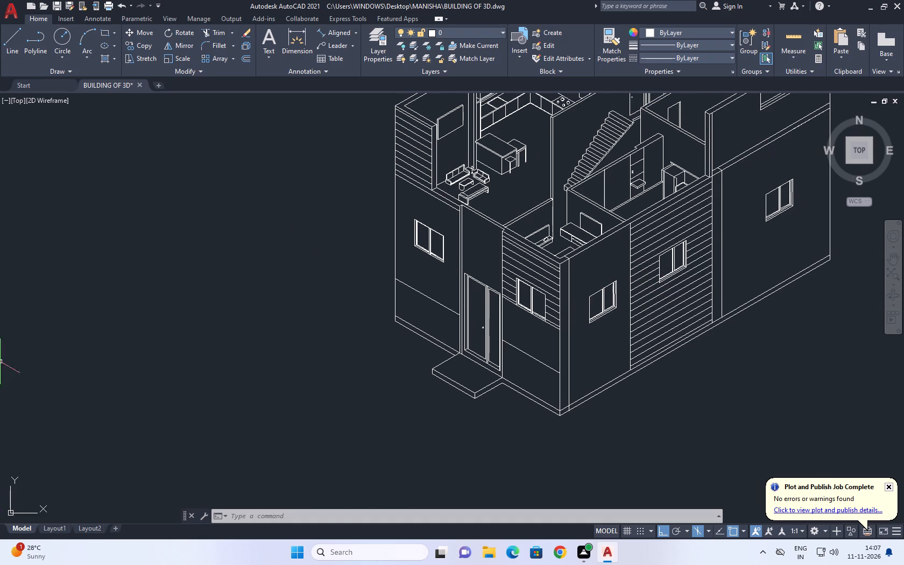
{"action": "scroll", "coordinate": [611, 205], "scroll_direction": "down", "scroll_amount": 1}
{"action": "middle_click_drag", "start_coordinate": [581, 200], "coordinate": [576, 228]}
{"action": "scroll", "coordinate": [563, 221], "scroll_direction": "up", "scroll_amount": 1}
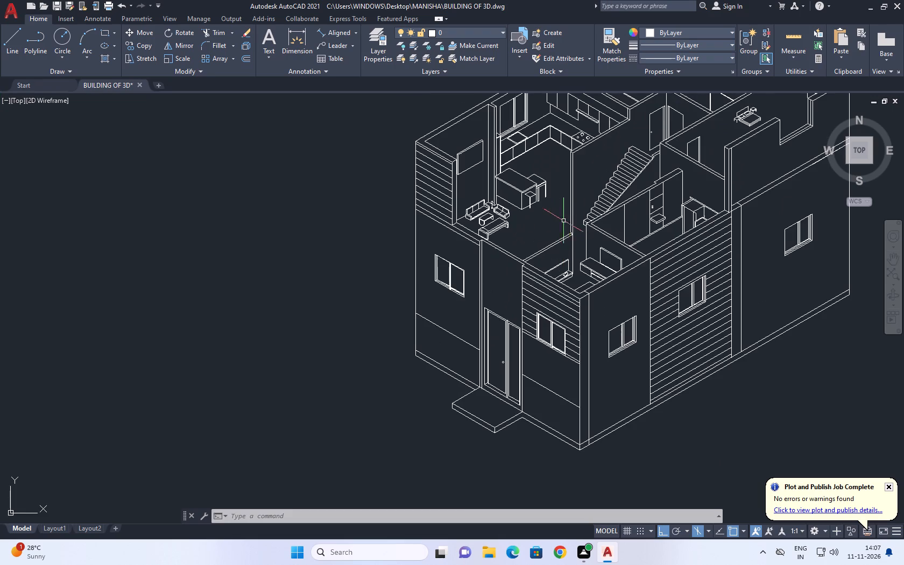
{"action": "type", "text": "H"}
{"action": "key", "text": "space"}
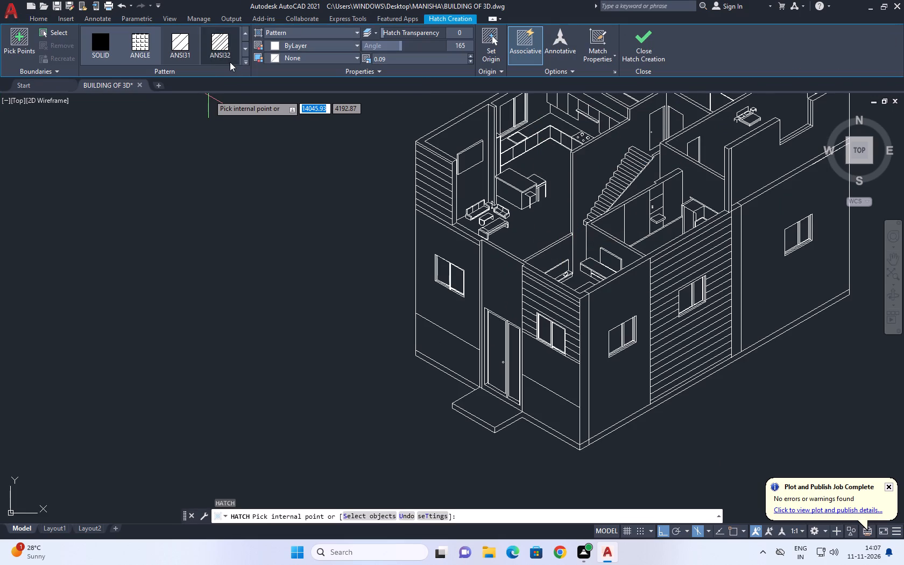
{"action": "left_click", "coordinate": [442, 243]}
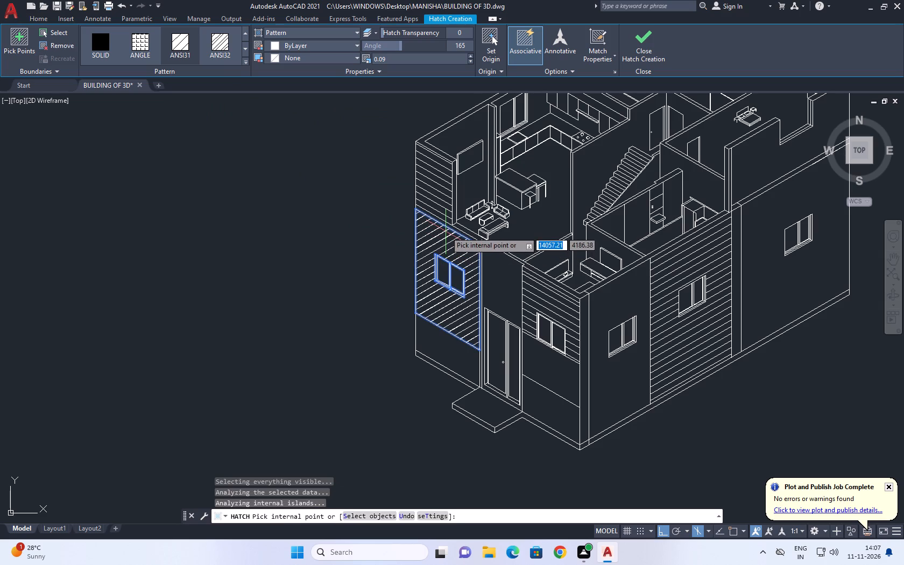
Preview the available hatch patterns on the wall area around the window to compare how they look.
{"action": "scroll", "coordinate": [183, 51], "scroll_direction": "down", "scroll_amount": 1}
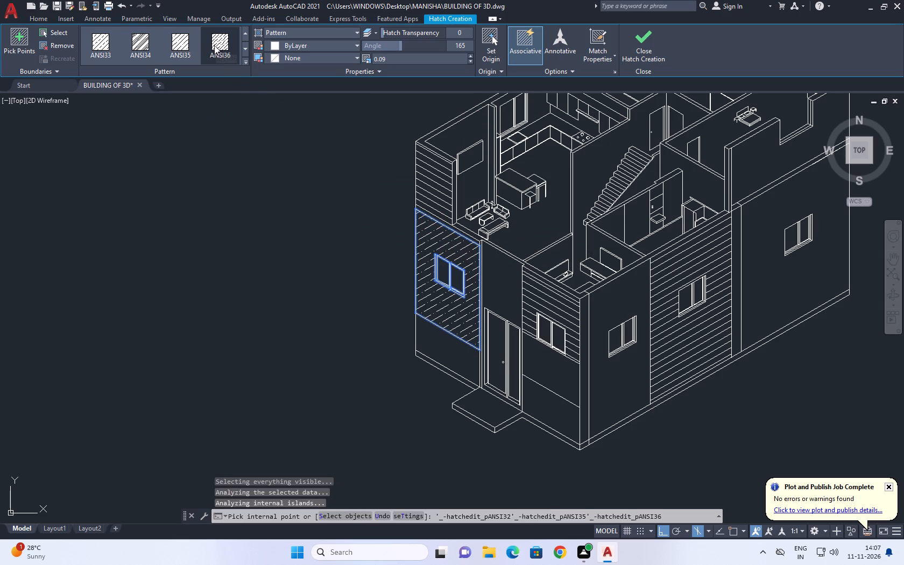
{"action": "scroll", "coordinate": [136, 44], "scroll_direction": "down", "scroll_amount": 3}
{"action": "scroll", "coordinate": [133, 45], "scroll_direction": "up", "scroll_amount": 1}
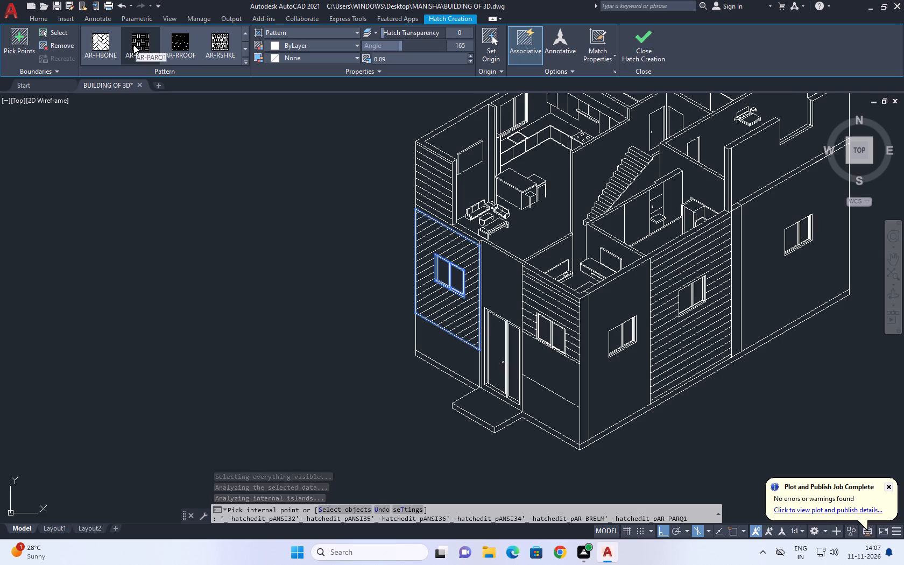
{"action": "scroll", "coordinate": [133, 45], "scroll_direction": "up", "scroll_amount": 1}
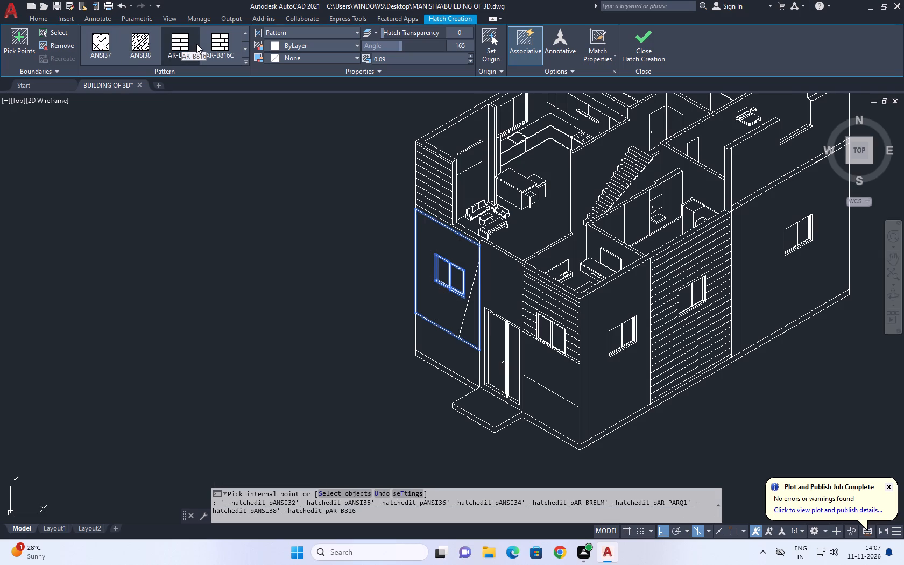
{"action": "scroll", "coordinate": [137, 46], "scroll_direction": "down", "scroll_amount": 1}
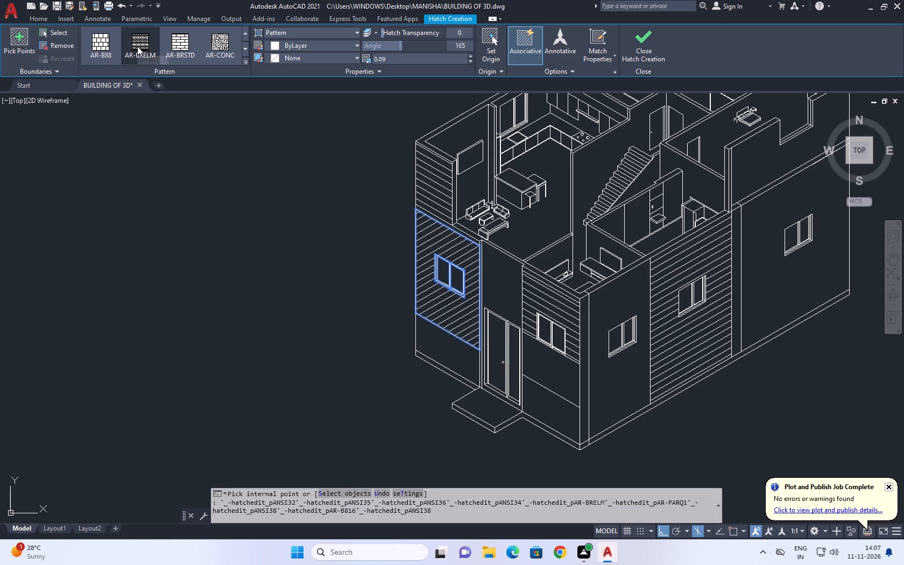
{"action": "scroll", "coordinate": [139, 46], "scroll_direction": "down", "scroll_amount": 1}
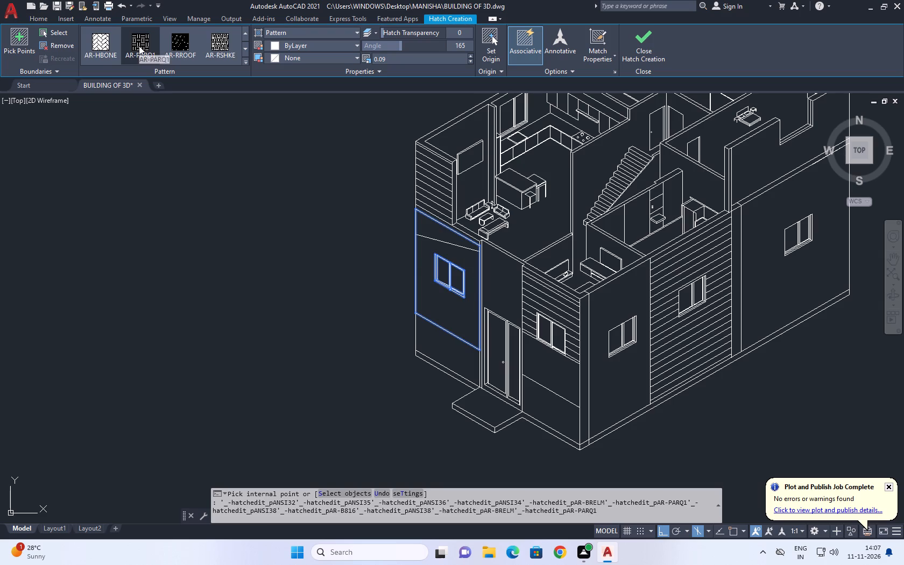
{"action": "scroll", "coordinate": [139, 46], "scroll_direction": "down", "scroll_amount": 1}
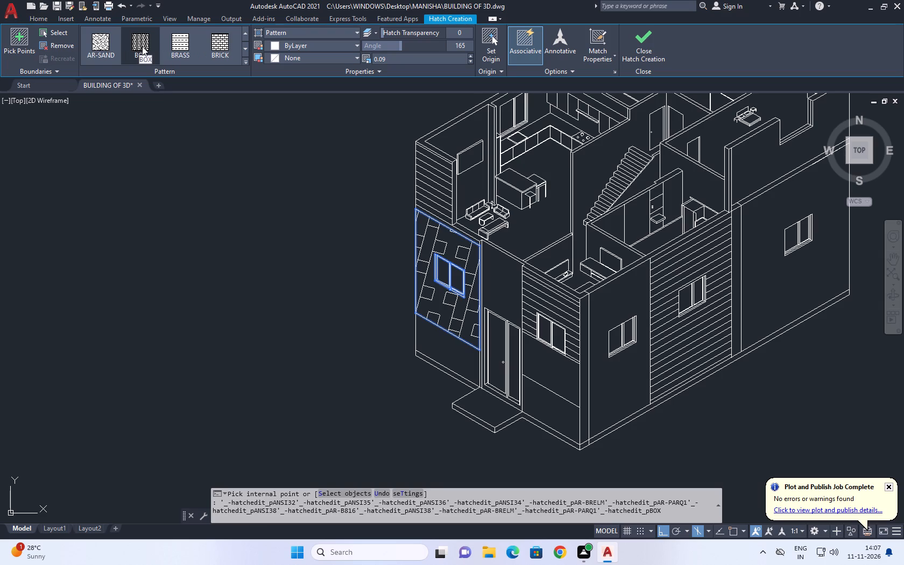
{"action": "scroll", "coordinate": [164, 49], "scroll_direction": "down", "scroll_amount": 1}
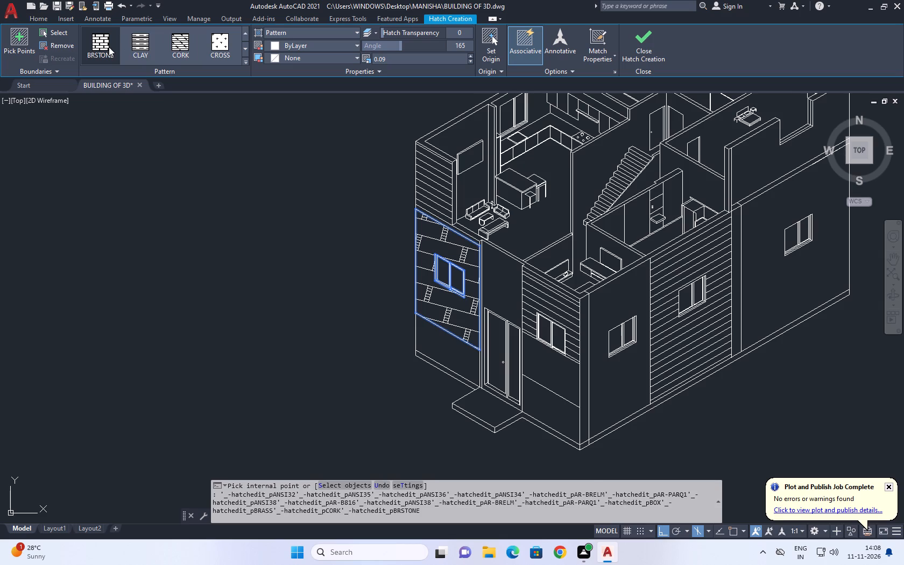
{"action": "scroll", "coordinate": [141, 46], "scroll_direction": "down", "scroll_amount": 1}
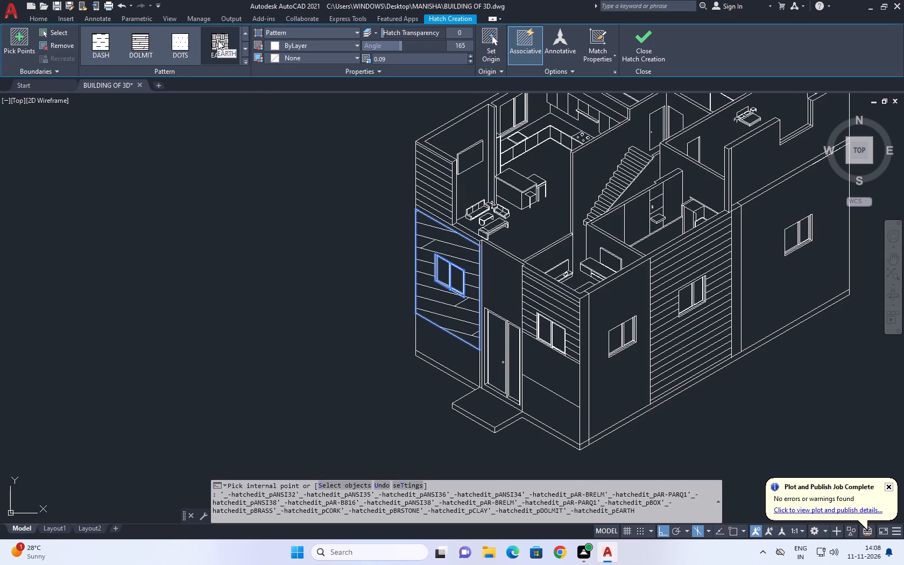
{"action": "scroll", "coordinate": [143, 44], "scroll_direction": "down", "scroll_amount": 2}
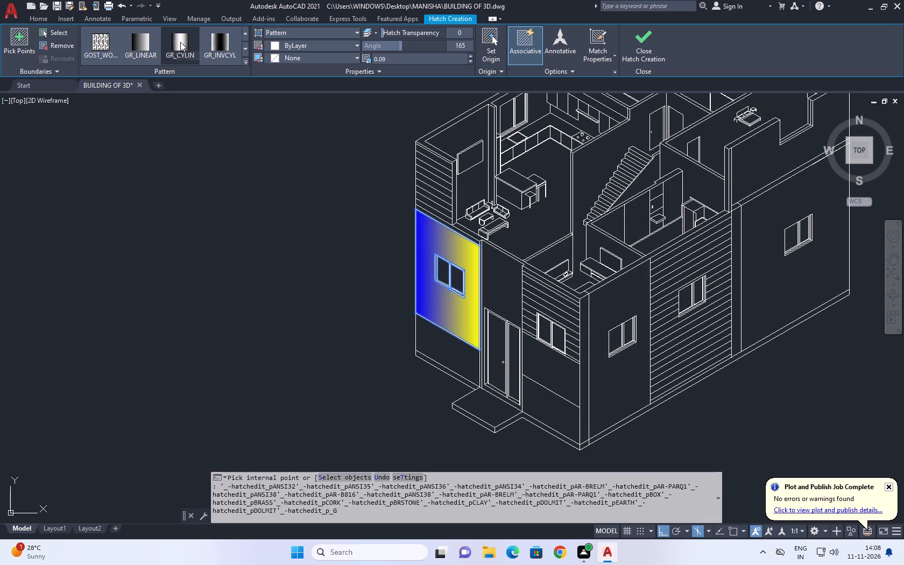
{"action": "scroll", "coordinate": [98, 44], "scroll_direction": "down", "scroll_amount": 2}
{"action": "scroll", "coordinate": [223, 35], "scroll_direction": "down", "scroll_amount": 1}
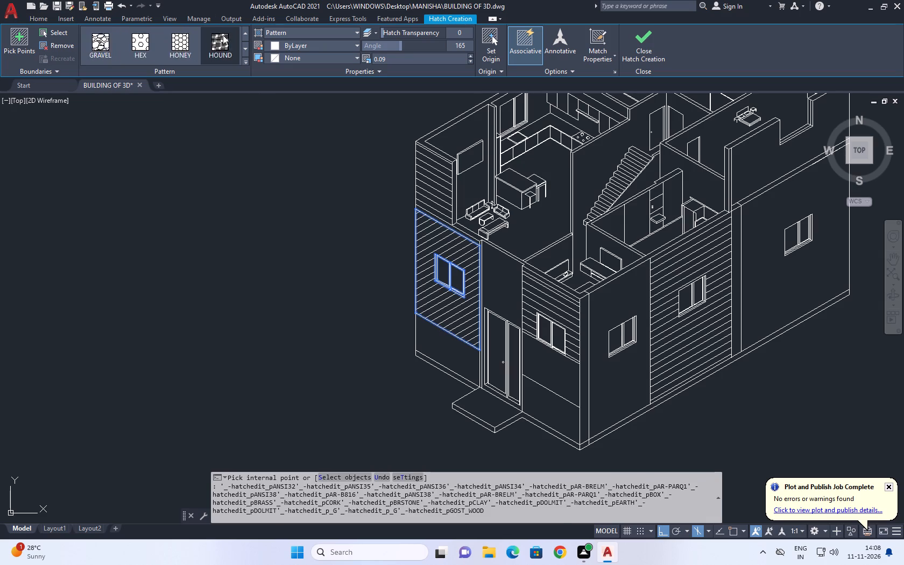
{"action": "scroll", "coordinate": [223, 35], "scroll_direction": "down", "scroll_amount": 1}
{"action": "scroll", "coordinate": [190, 44], "scroll_direction": "up", "scroll_amount": 1}
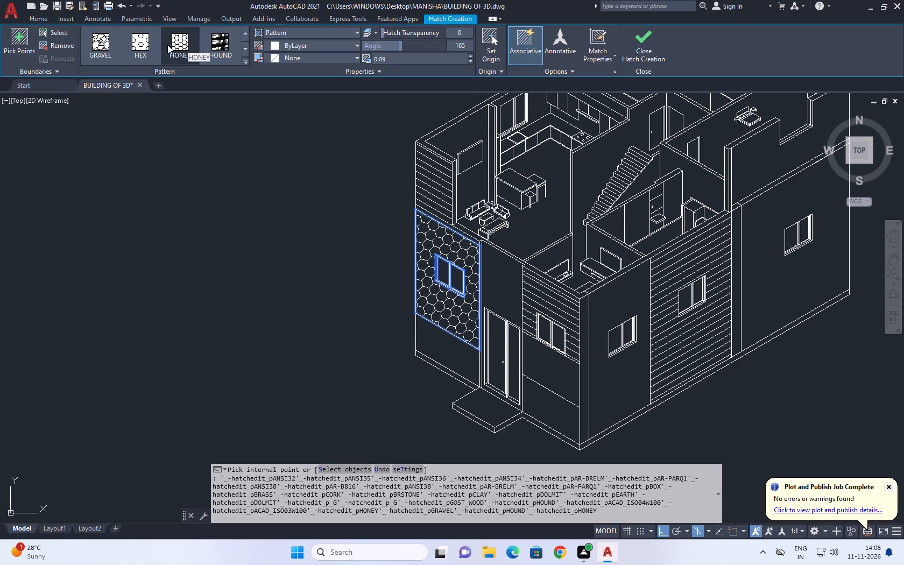
{"action": "scroll", "coordinate": [153, 47], "scroll_direction": "down", "scroll_amount": 1}
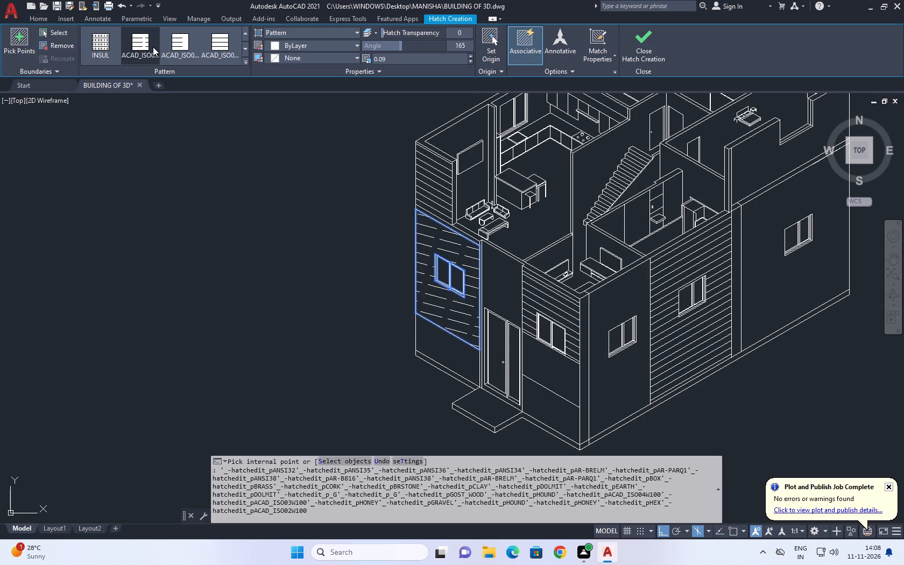
{"action": "scroll", "coordinate": [153, 47], "scroll_direction": "down", "scroll_amount": 6}
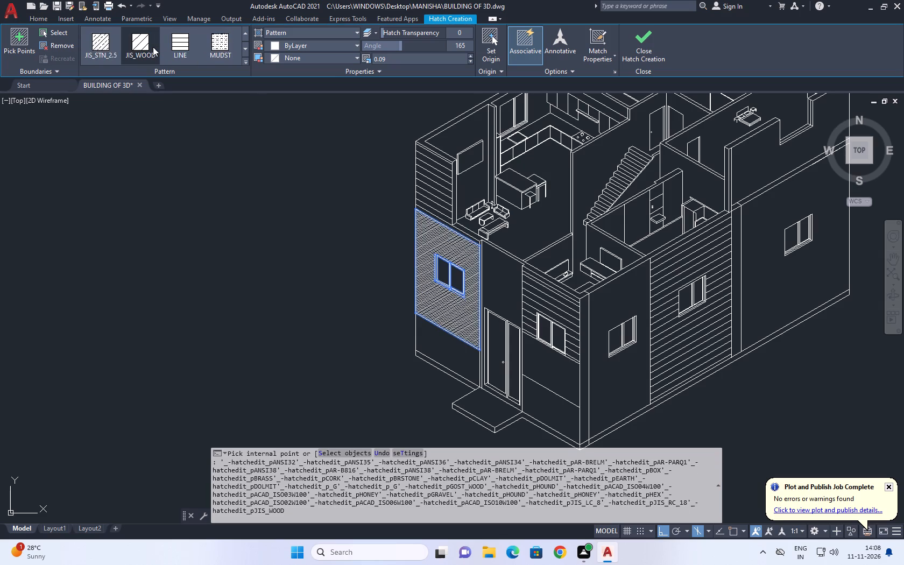
{"action": "scroll", "coordinate": [153, 47], "scroll_direction": "down", "scroll_amount": 2}
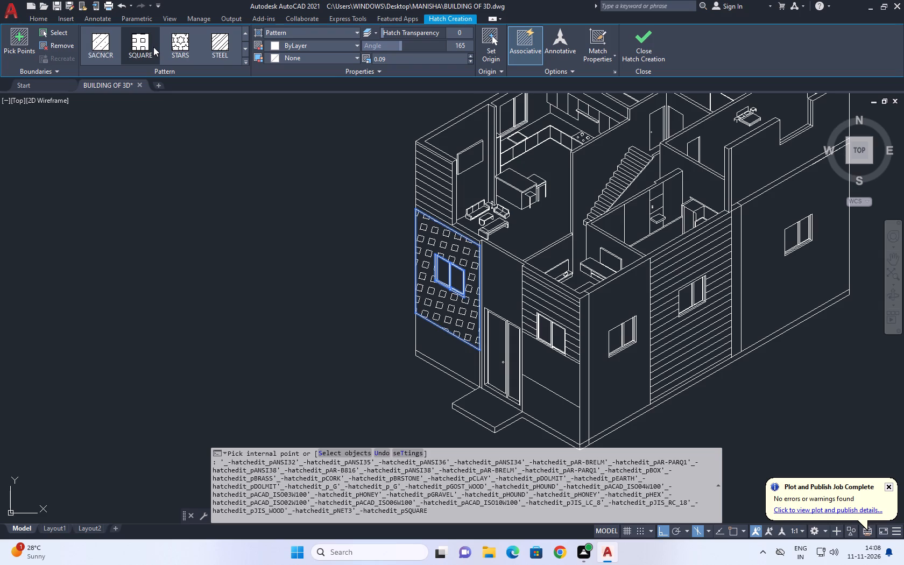
{"action": "scroll", "coordinate": [154, 47], "scroll_direction": "down", "scroll_amount": 4}
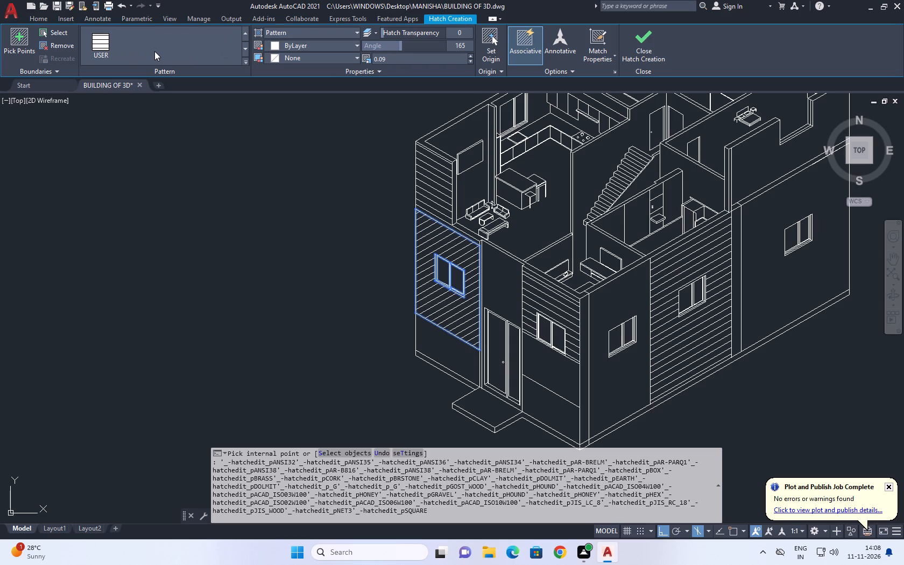
{"action": "scroll", "coordinate": [154, 51], "scroll_direction": "up", "scroll_amount": 8}
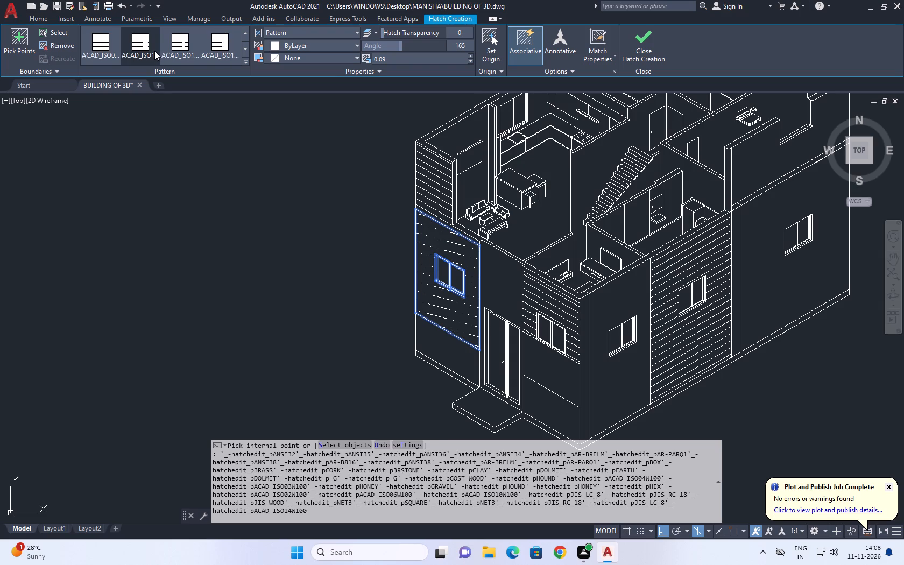
{"action": "scroll", "coordinate": [154, 51], "scroll_direction": "up", "scroll_amount": 7}
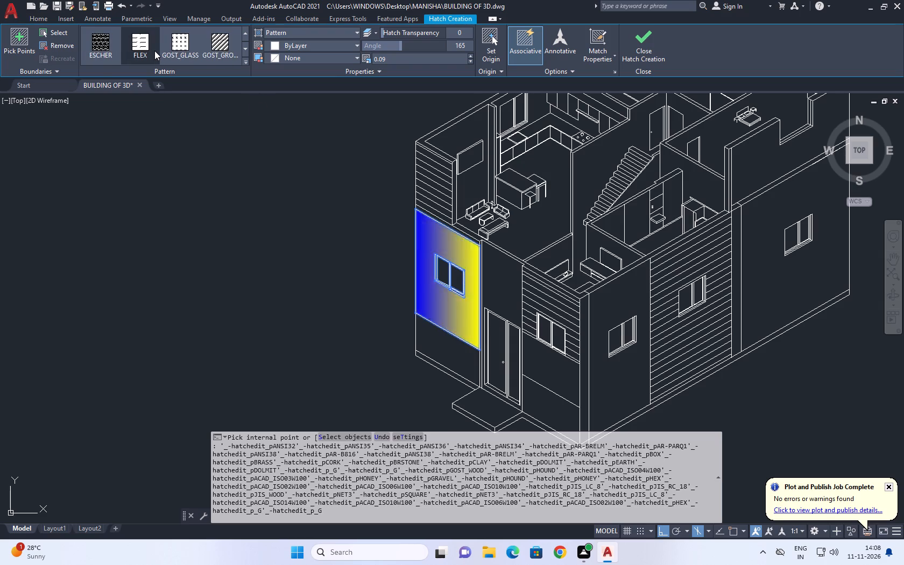
{"action": "scroll", "coordinate": [155, 51], "scroll_direction": "up", "scroll_amount": 7}
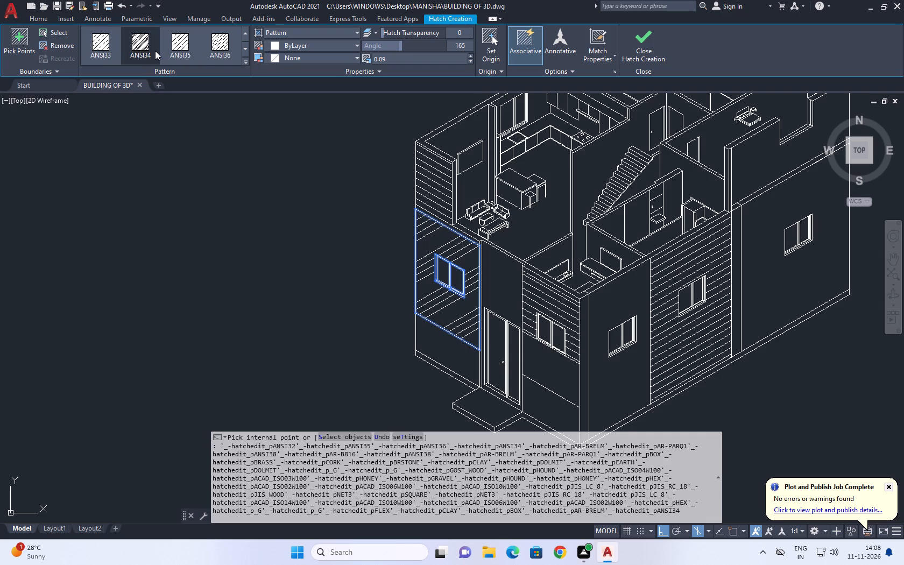
{"action": "scroll", "coordinate": [155, 51], "scroll_direction": "up", "scroll_amount": 6}
{"action": "scroll", "coordinate": [155, 51], "scroll_direction": "down", "scroll_amount": 2}
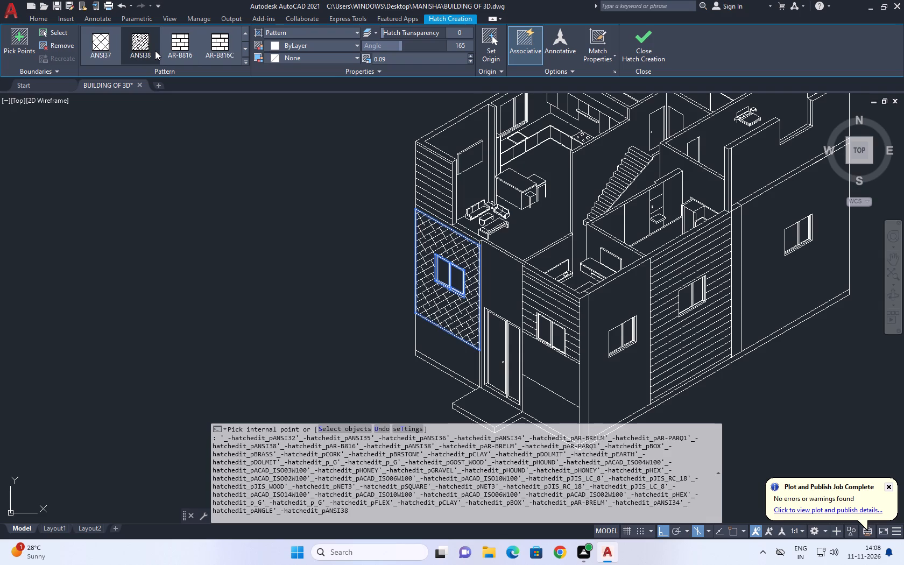
{"action": "scroll", "coordinate": [155, 51], "scroll_direction": "down", "scroll_amount": 1}
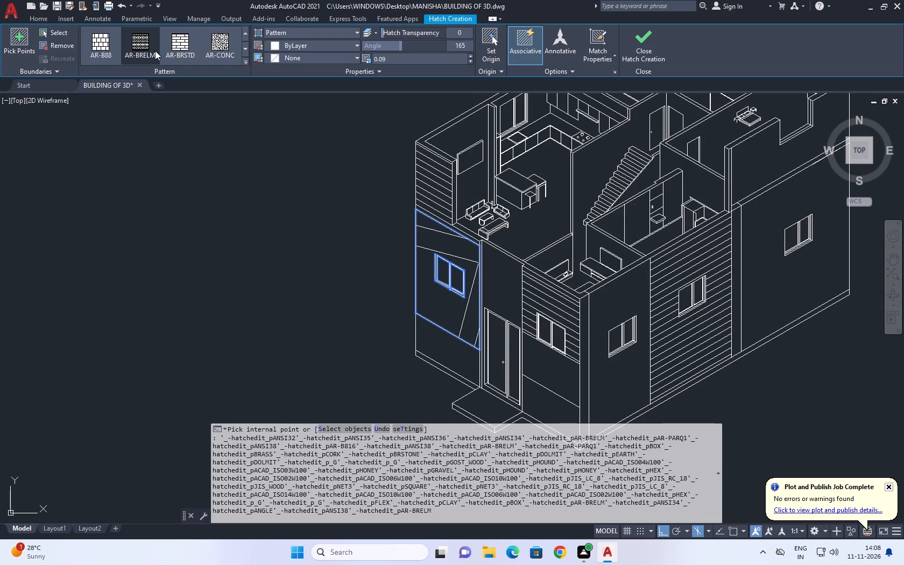
{"action": "scroll", "coordinate": [155, 51], "scroll_direction": "down", "scroll_amount": 2}
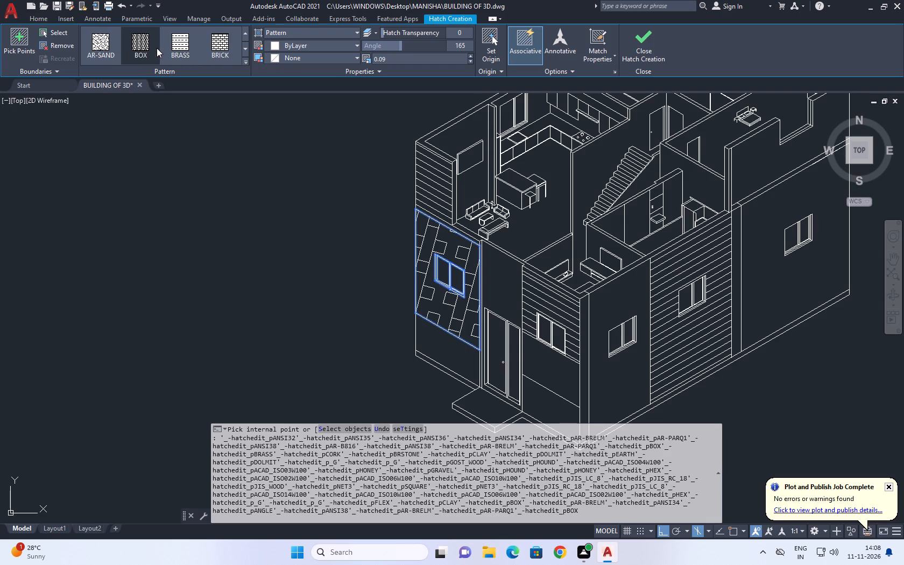
{"action": "scroll", "coordinate": [158, 47], "scroll_direction": "down", "scroll_amount": 3}
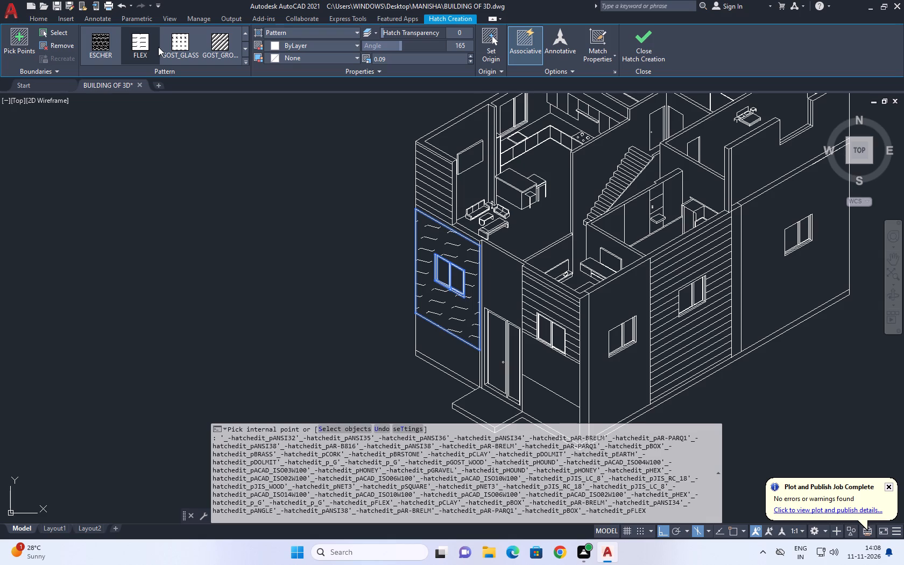
{"action": "scroll", "coordinate": [150, 36], "scroll_direction": "down", "scroll_amount": 4}
{"action": "scroll", "coordinate": [151, 40], "scroll_direction": "up", "scroll_amount": 2}
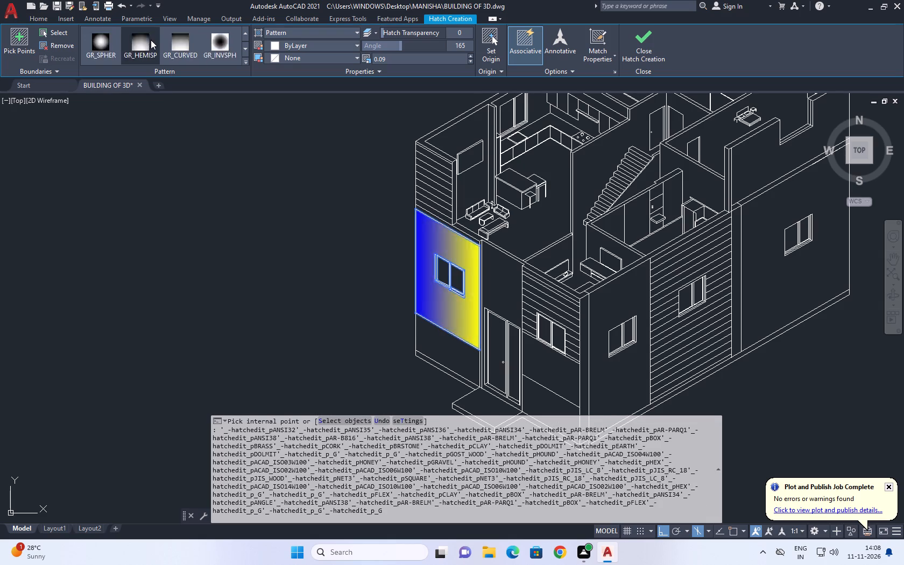
{"action": "scroll", "coordinate": [151, 40], "scroll_direction": "up", "scroll_amount": 5}
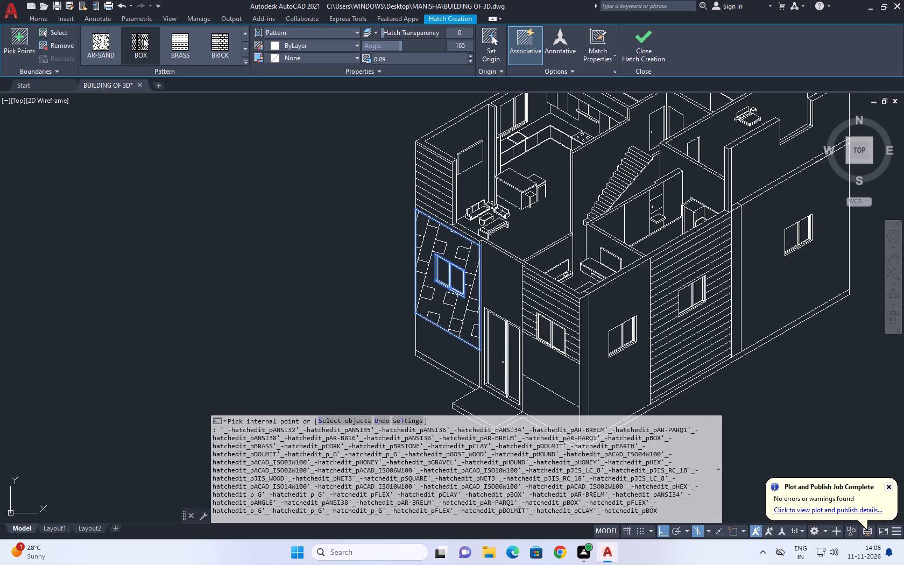
{"action": "scroll", "coordinate": [182, 41], "scroll_direction": "up", "scroll_amount": 1}
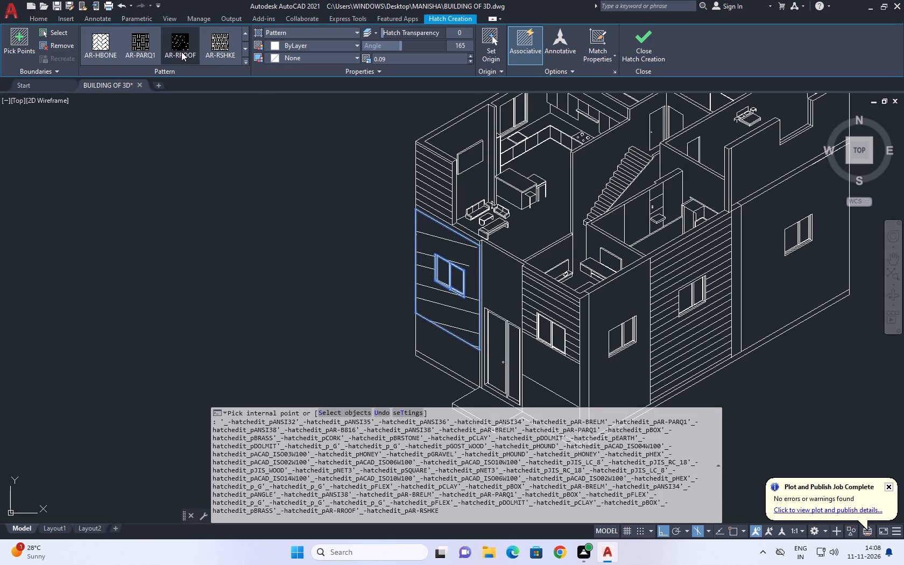
{"action": "scroll", "coordinate": [181, 51], "scroll_direction": "up", "scroll_amount": 2}
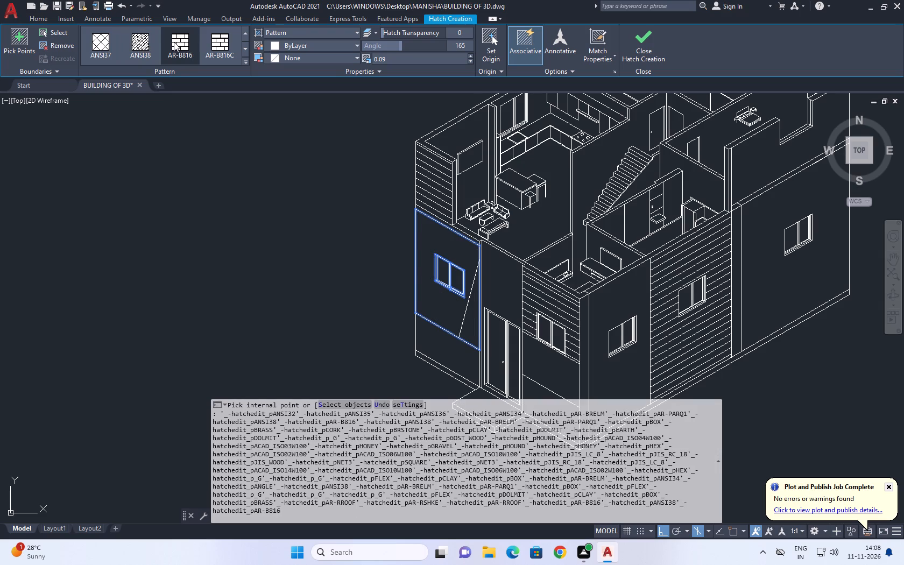
{"action": "scroll", "coordinate": [178, 45], "scroll_direction": "up", "scroll_amount": 2}
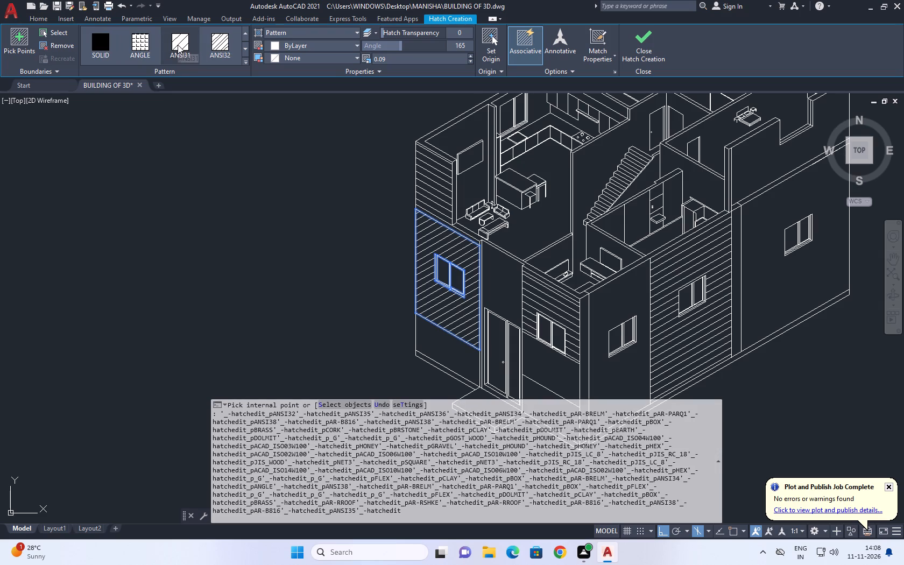
{"action": "scroll", "coordinate": [178, 45], "scroll_direction": "up", "scroll_amount": 1}
{"action": "scroll", "coordinate": [178, 45], "scroll_direction": "down", "scroll_amount": 2}
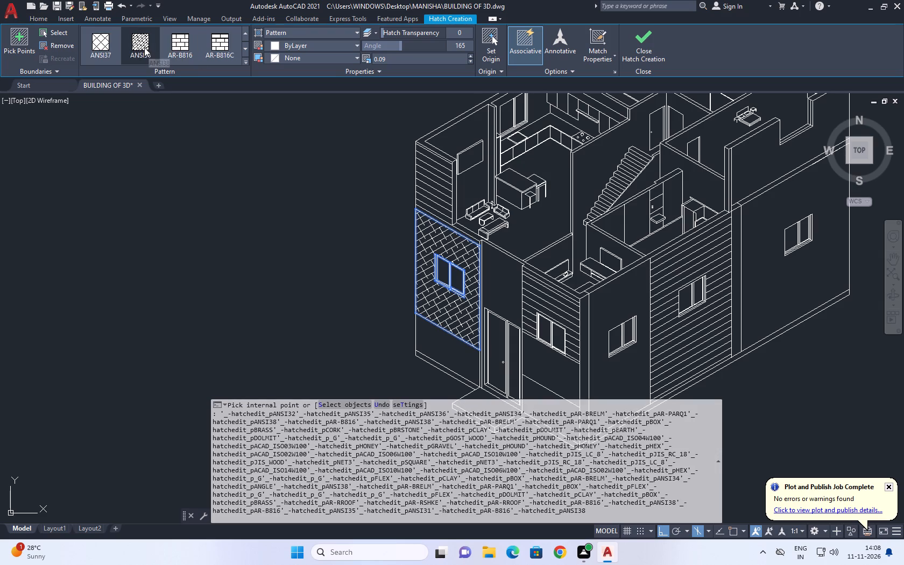
Apply the ANSI38 pattern to the new wall hatch and set its scale to 0.08.
{"action": "left_click", "coordinate": [144, 47]}
{"action": "scroll", "coordinate": [387, 57], "scroll_direction": "down", "scroll_amount": 20}
{"action": "scroll", "coordinate": [387, 57], "scroll_direction": "down", "scroll_amount": 10}
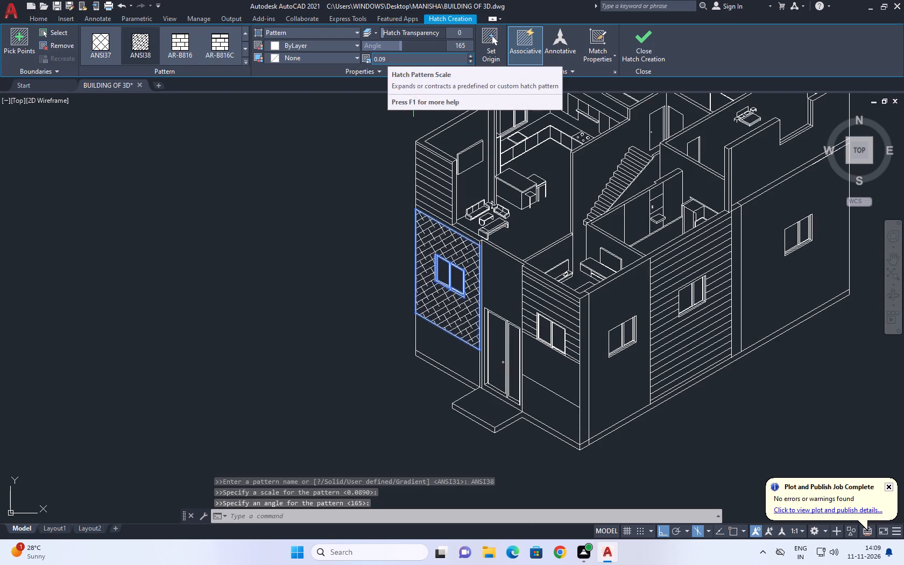
{"action": "scroll", "coordinate": [389, 57], "scroll_direction": "down", "scroll_amount": 20}
{"action": "scroll", "coordinate": [389, 57], "scroll_direction": "down", "scroll_amount": 9}
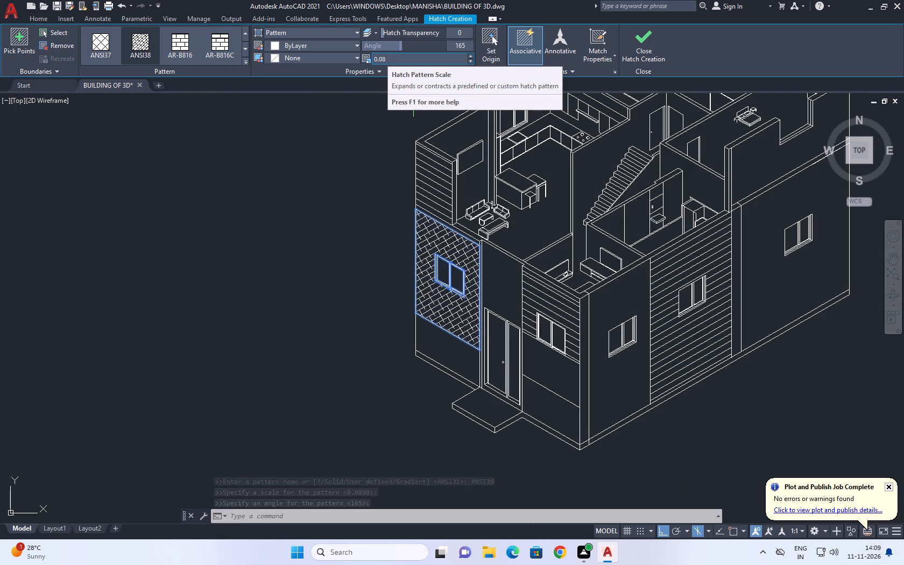
{"action": "scroll", "coordinate": [390, 58], "scroll_direction": "down", "scroll_amount": 6}
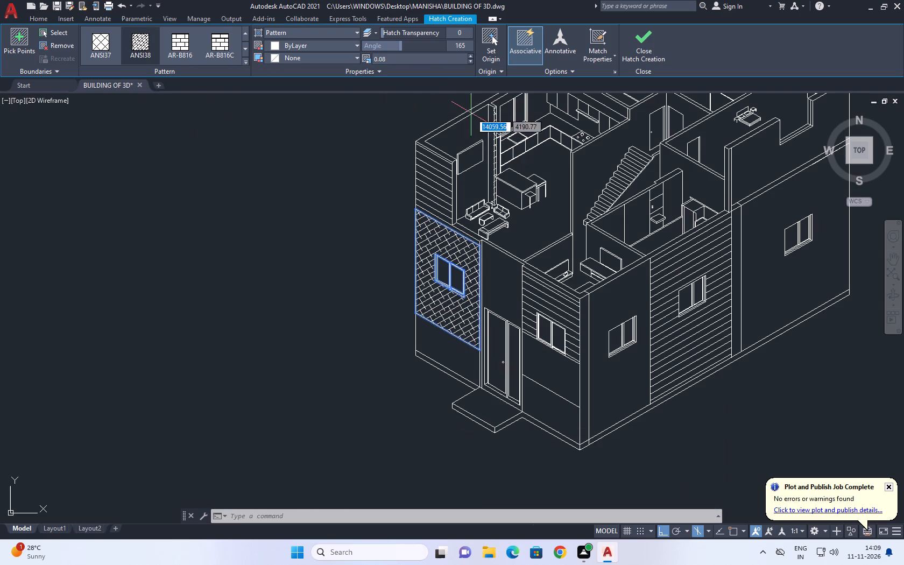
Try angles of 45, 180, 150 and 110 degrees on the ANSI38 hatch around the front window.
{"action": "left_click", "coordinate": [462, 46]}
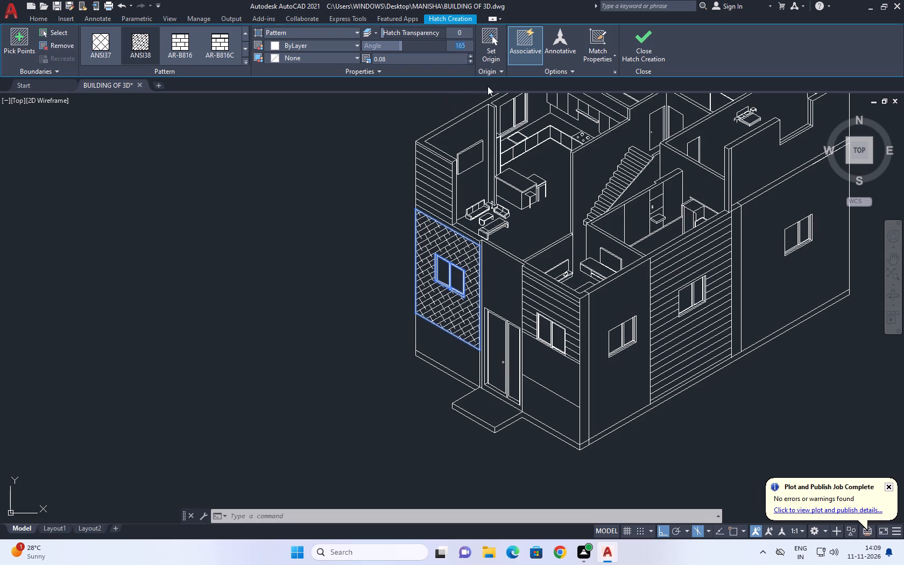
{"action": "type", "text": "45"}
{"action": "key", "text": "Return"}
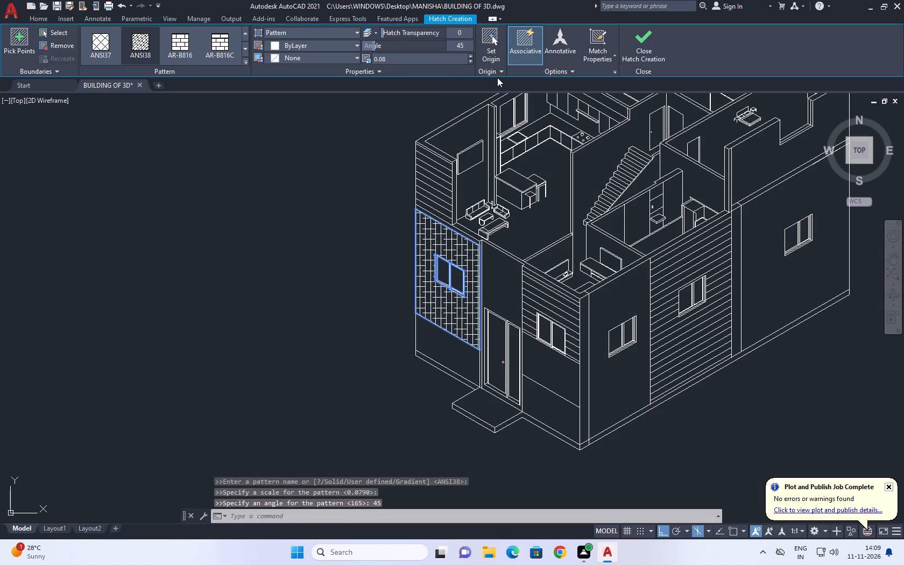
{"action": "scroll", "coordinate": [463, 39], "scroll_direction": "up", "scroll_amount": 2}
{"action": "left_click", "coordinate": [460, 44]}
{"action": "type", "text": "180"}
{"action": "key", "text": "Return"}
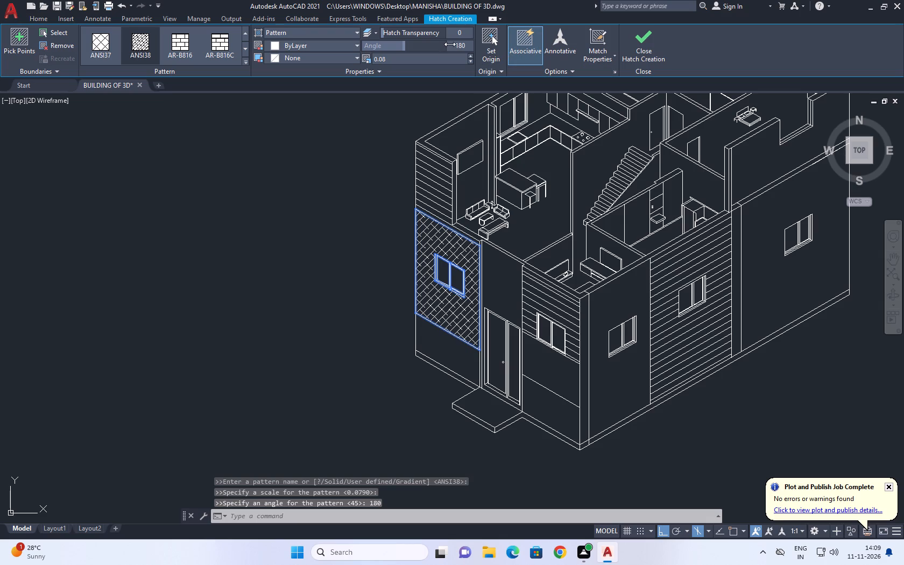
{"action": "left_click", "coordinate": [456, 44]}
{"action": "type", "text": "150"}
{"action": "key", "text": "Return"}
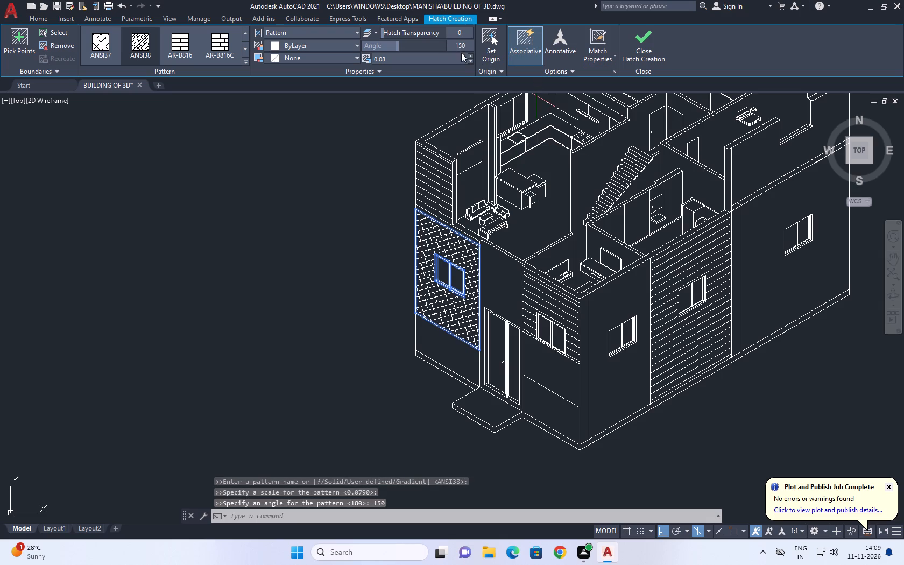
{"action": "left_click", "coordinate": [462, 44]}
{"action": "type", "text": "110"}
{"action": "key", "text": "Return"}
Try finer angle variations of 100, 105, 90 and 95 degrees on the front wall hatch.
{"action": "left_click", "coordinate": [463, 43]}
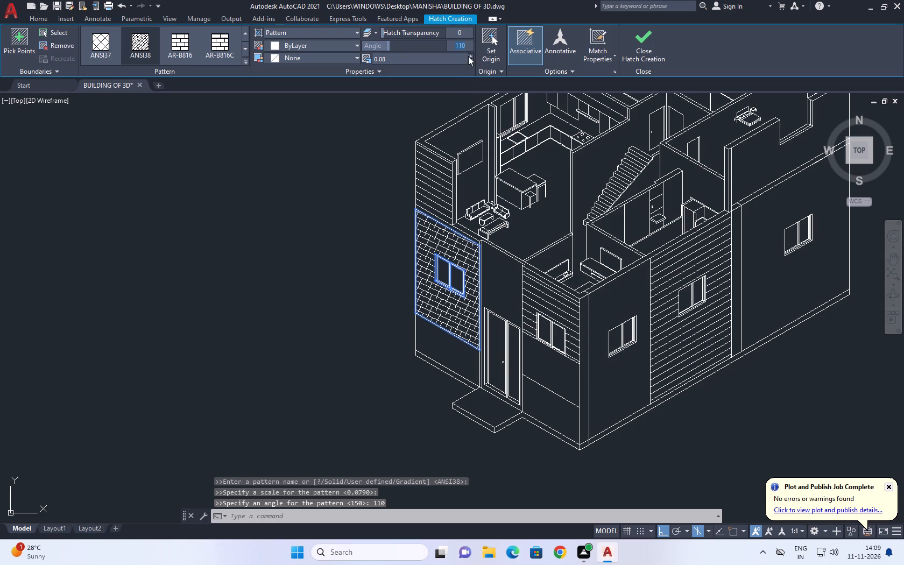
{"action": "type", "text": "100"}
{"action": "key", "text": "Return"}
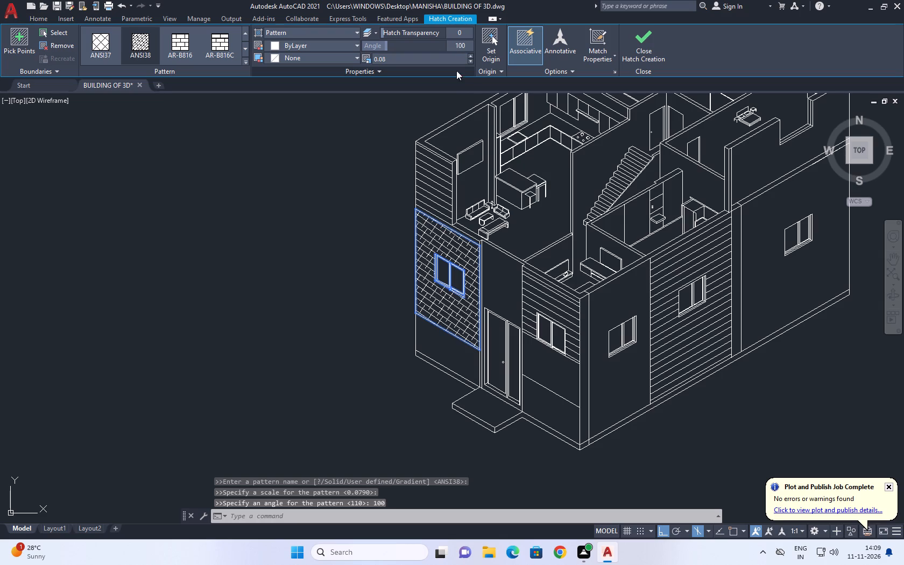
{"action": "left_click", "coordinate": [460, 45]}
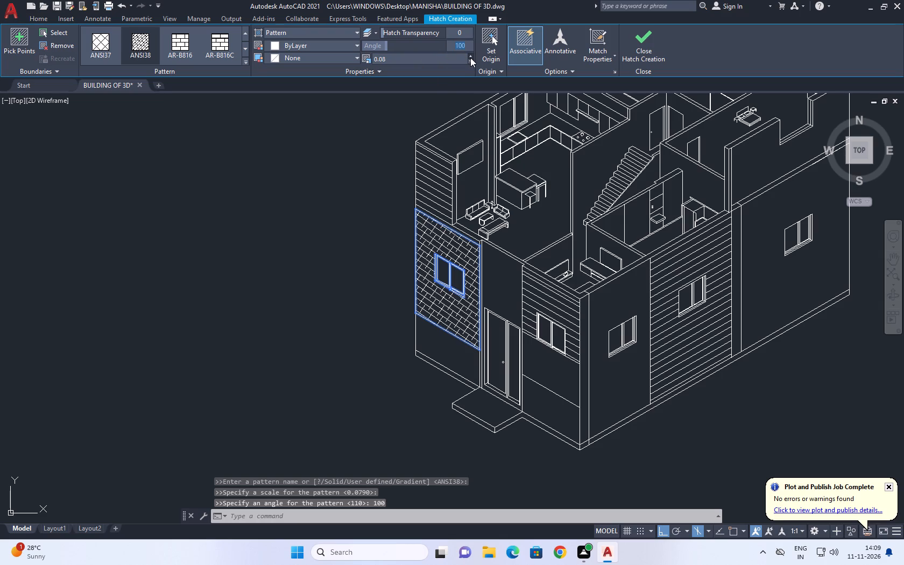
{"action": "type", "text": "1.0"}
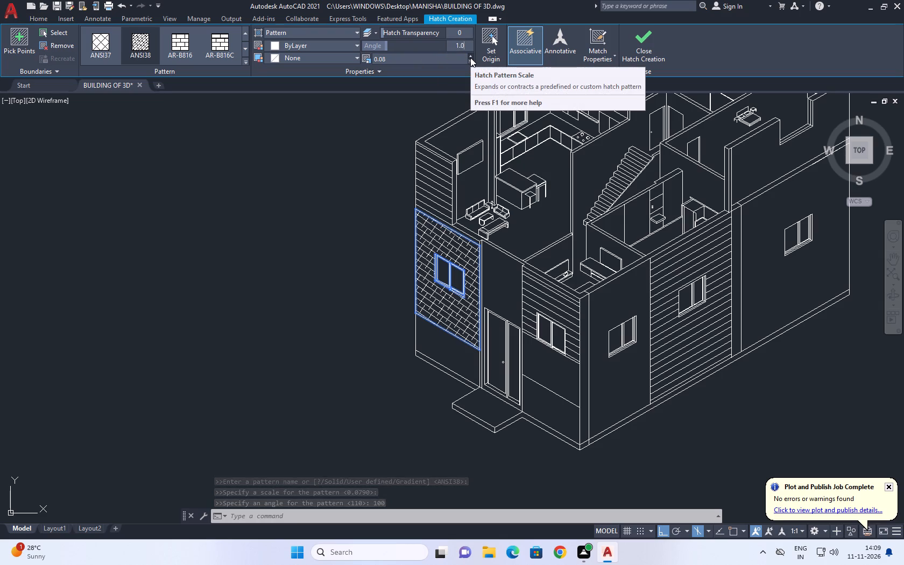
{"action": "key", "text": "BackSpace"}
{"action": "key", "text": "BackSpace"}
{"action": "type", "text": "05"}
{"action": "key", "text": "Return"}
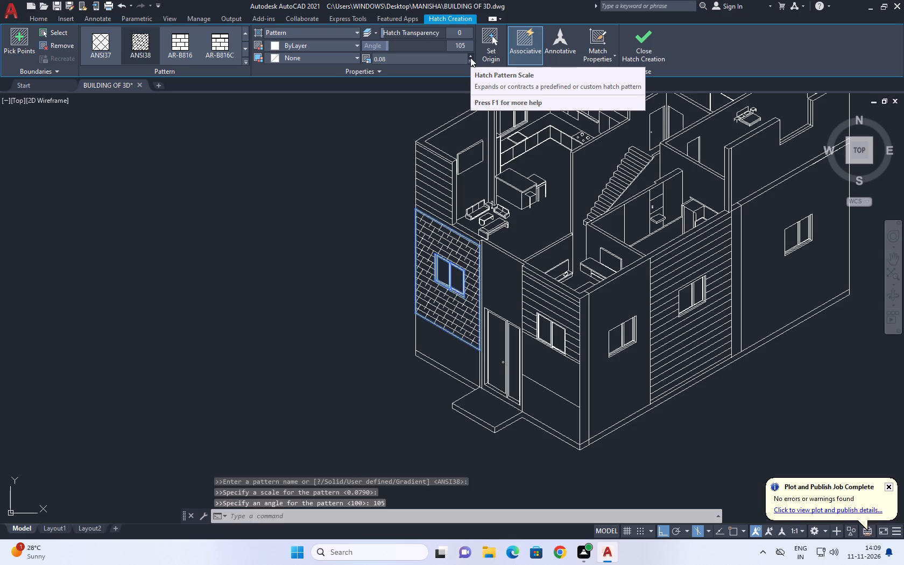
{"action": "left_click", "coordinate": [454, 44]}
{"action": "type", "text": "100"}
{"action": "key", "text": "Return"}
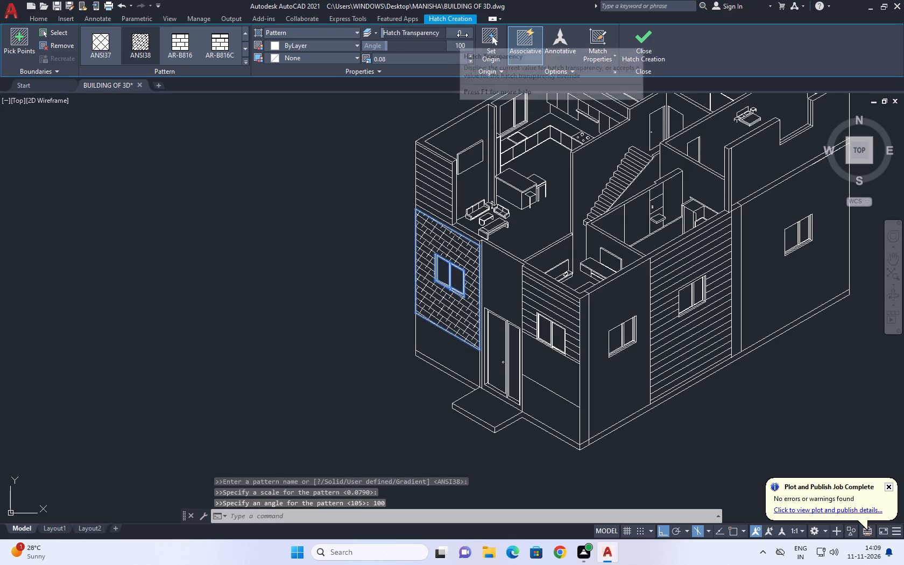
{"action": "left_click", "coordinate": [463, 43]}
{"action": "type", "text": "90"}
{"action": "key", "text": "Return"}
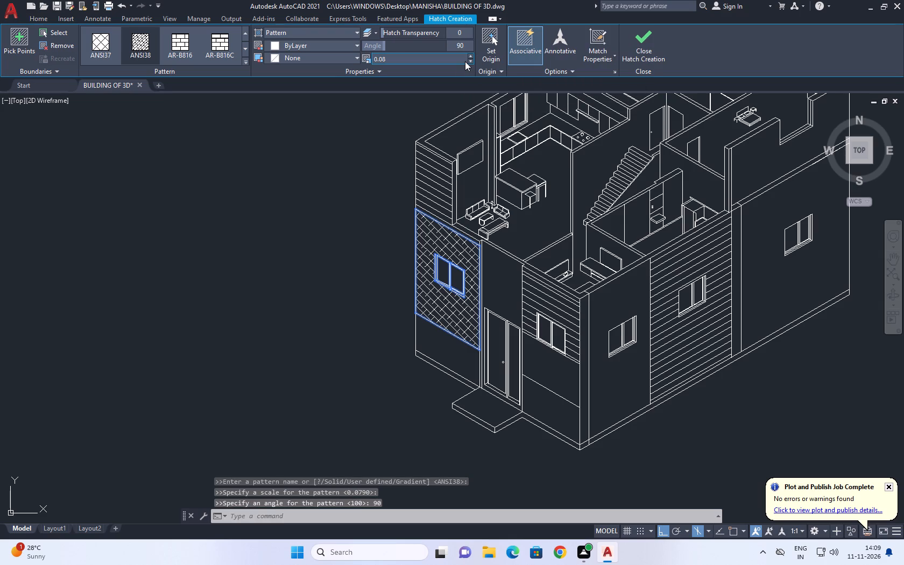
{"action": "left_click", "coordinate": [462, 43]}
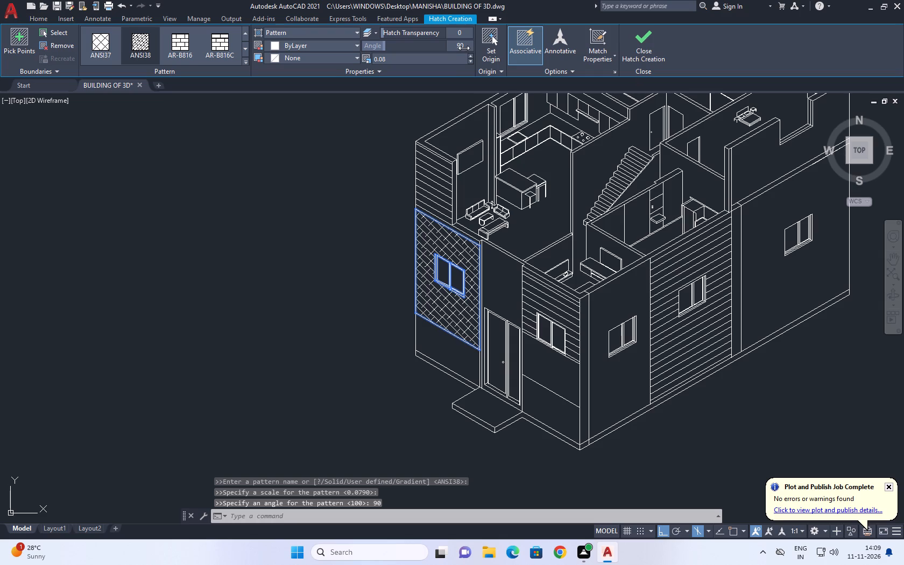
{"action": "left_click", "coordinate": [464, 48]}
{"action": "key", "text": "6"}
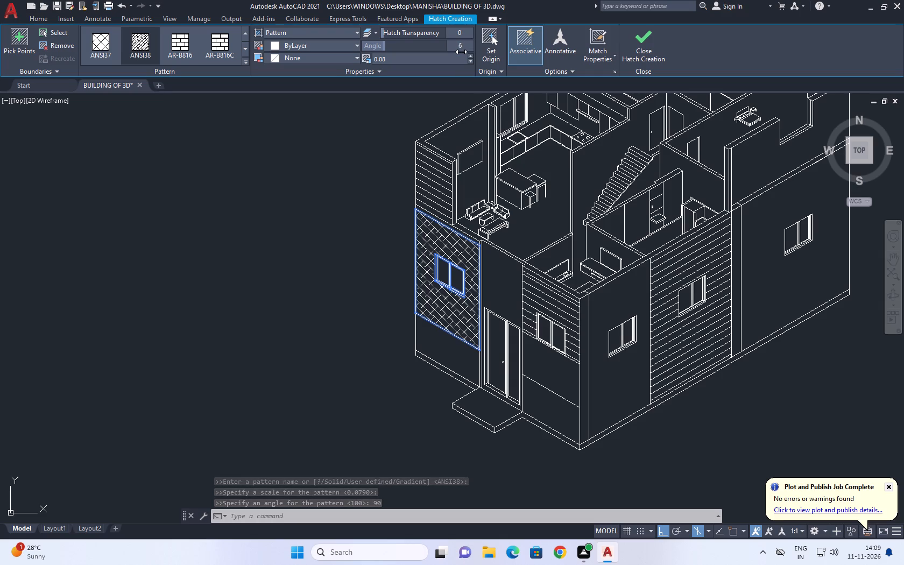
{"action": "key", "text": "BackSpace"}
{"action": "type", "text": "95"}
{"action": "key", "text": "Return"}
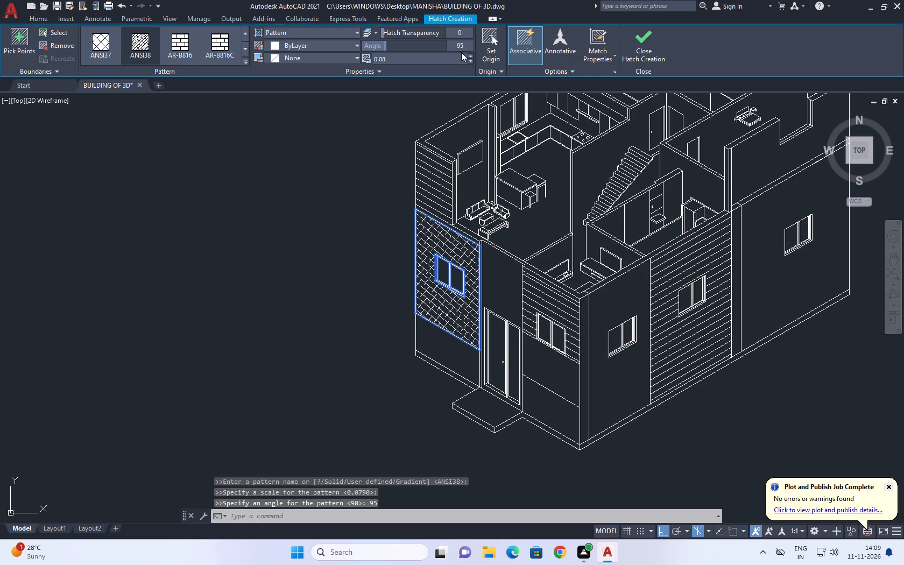
Set the front wall hatch angle to 105 degrees.
{"action": "left_click", "coordinate": [462, 46]}
{"action": "left_click", "coordinate": [463, 48]}
{"action": "type", "text": "105"}
{"action": "key", "text": "Return"}
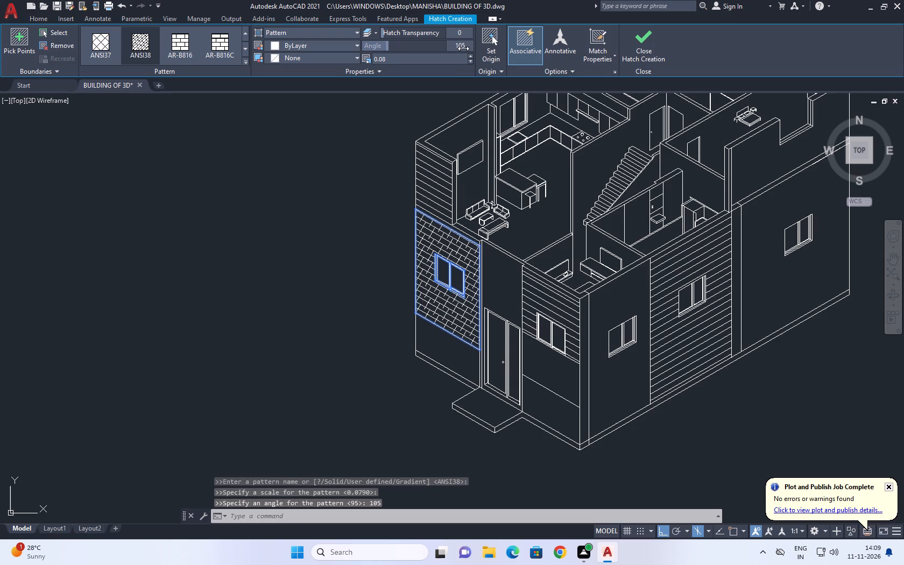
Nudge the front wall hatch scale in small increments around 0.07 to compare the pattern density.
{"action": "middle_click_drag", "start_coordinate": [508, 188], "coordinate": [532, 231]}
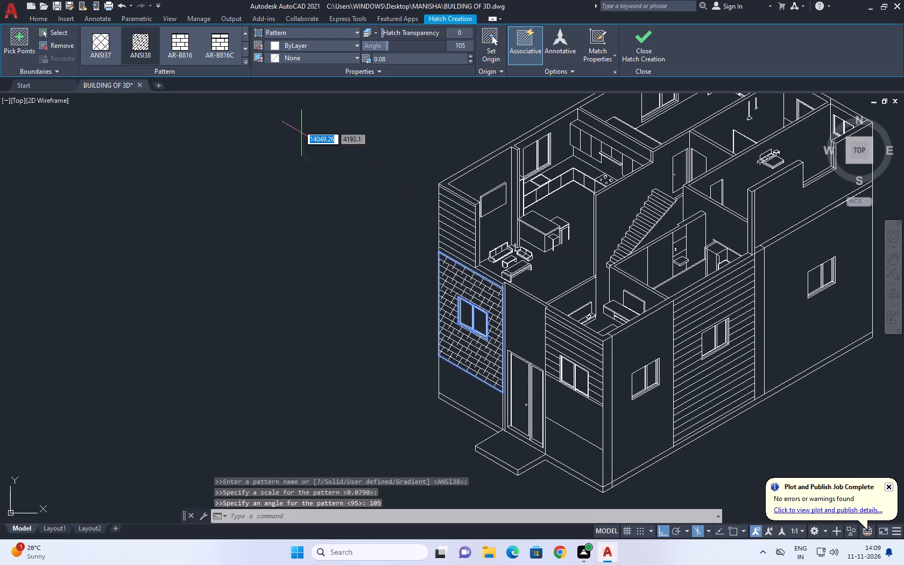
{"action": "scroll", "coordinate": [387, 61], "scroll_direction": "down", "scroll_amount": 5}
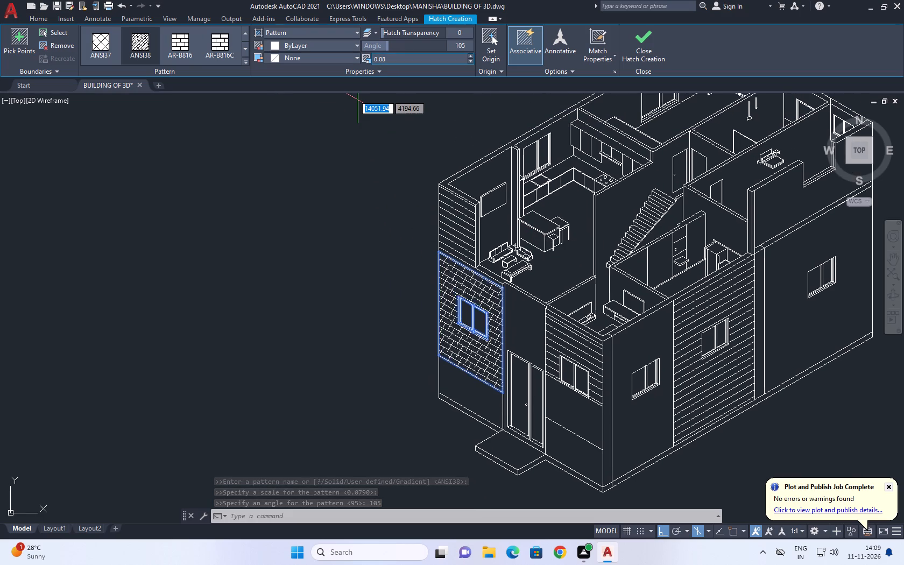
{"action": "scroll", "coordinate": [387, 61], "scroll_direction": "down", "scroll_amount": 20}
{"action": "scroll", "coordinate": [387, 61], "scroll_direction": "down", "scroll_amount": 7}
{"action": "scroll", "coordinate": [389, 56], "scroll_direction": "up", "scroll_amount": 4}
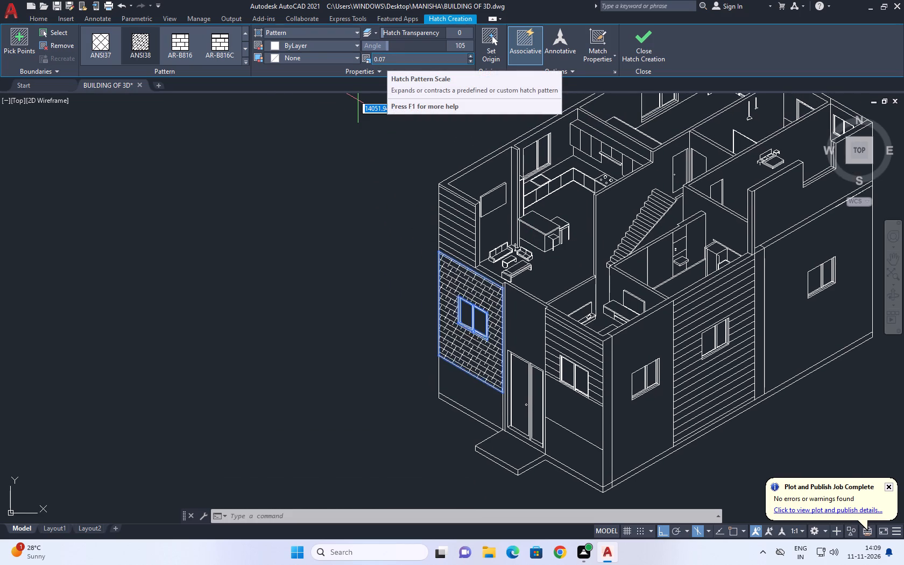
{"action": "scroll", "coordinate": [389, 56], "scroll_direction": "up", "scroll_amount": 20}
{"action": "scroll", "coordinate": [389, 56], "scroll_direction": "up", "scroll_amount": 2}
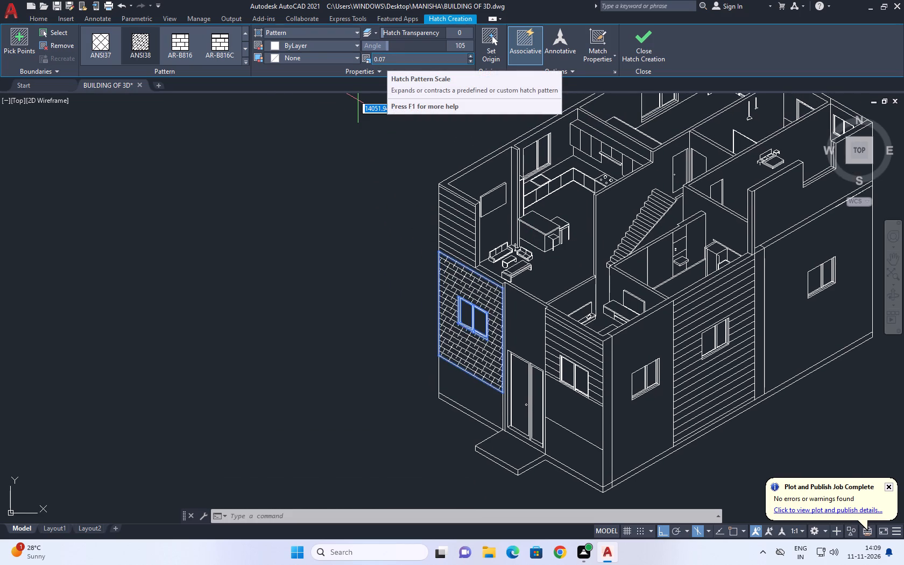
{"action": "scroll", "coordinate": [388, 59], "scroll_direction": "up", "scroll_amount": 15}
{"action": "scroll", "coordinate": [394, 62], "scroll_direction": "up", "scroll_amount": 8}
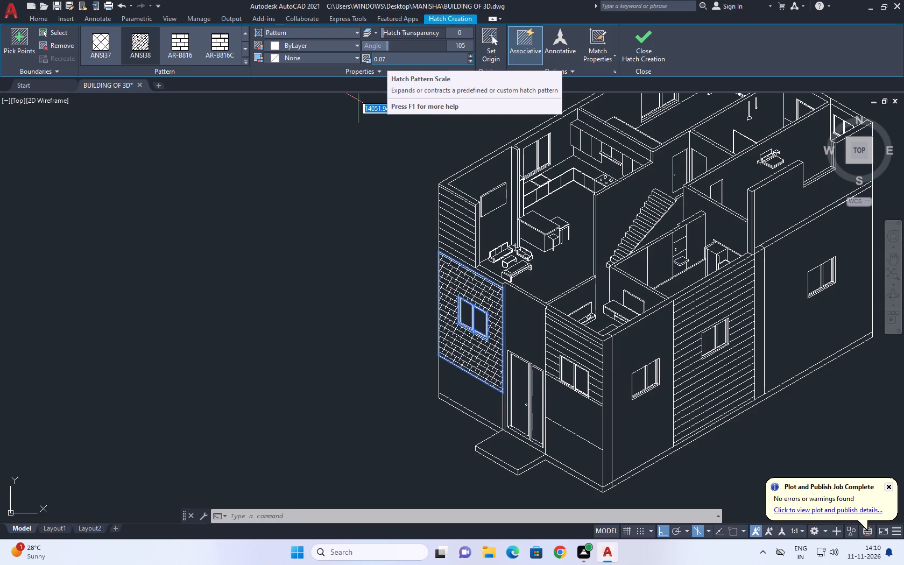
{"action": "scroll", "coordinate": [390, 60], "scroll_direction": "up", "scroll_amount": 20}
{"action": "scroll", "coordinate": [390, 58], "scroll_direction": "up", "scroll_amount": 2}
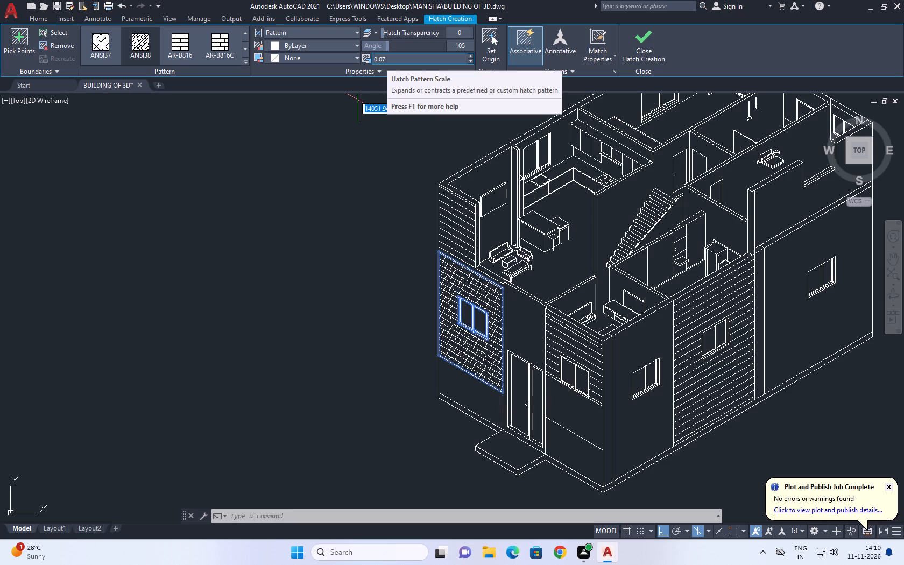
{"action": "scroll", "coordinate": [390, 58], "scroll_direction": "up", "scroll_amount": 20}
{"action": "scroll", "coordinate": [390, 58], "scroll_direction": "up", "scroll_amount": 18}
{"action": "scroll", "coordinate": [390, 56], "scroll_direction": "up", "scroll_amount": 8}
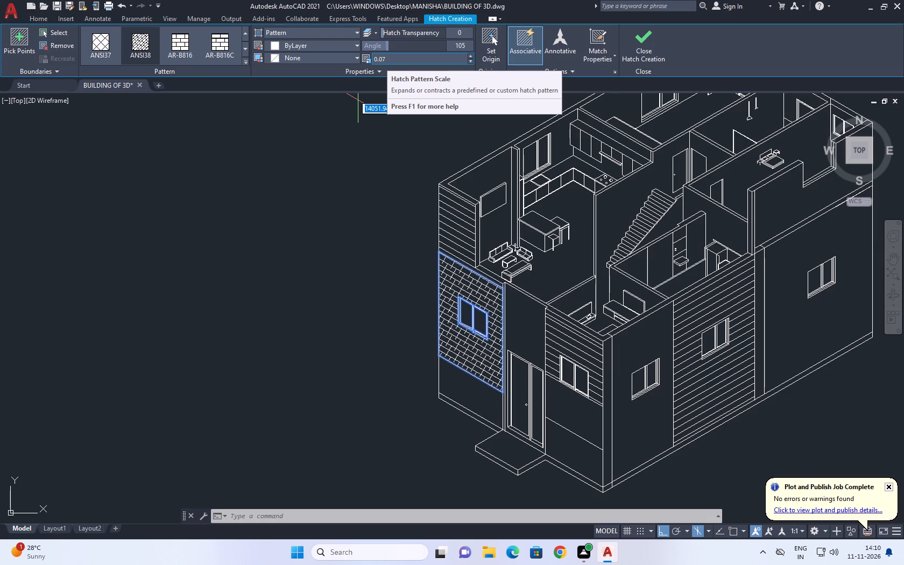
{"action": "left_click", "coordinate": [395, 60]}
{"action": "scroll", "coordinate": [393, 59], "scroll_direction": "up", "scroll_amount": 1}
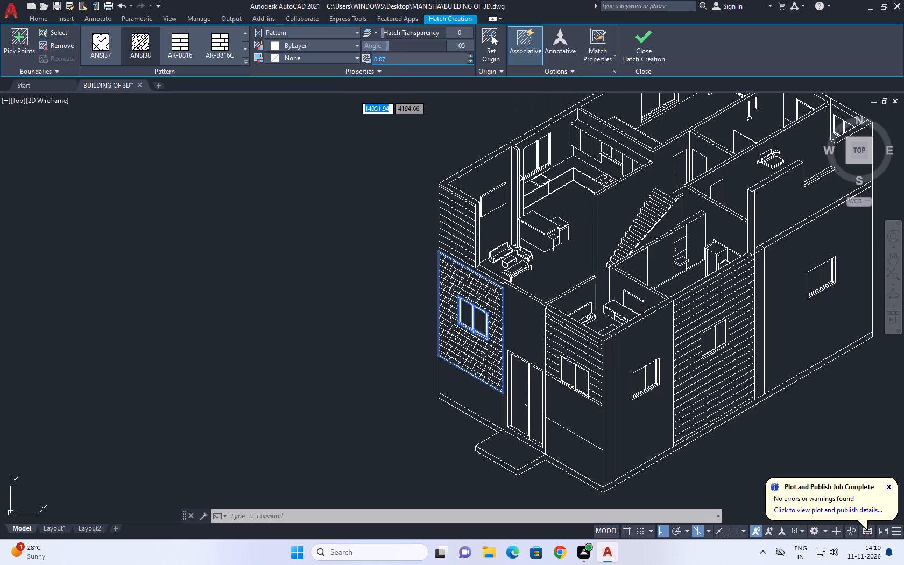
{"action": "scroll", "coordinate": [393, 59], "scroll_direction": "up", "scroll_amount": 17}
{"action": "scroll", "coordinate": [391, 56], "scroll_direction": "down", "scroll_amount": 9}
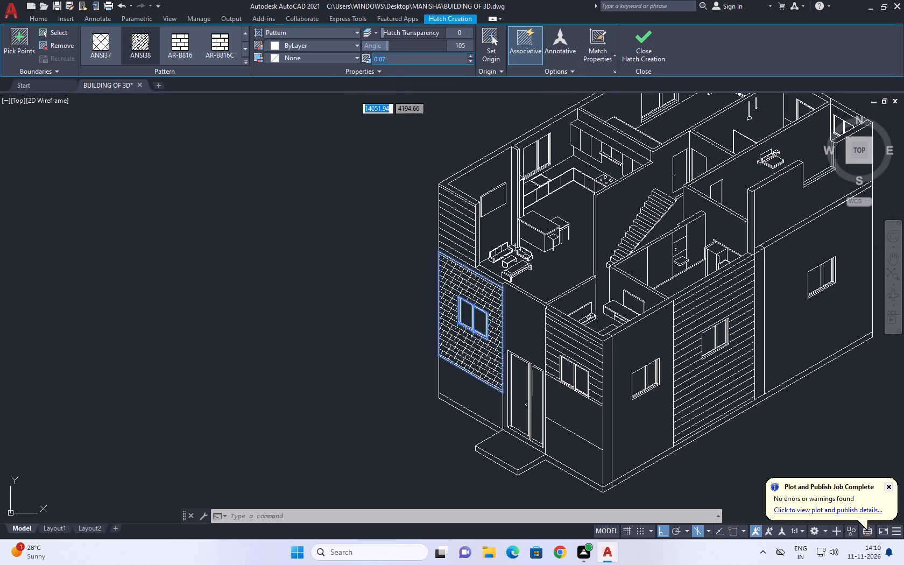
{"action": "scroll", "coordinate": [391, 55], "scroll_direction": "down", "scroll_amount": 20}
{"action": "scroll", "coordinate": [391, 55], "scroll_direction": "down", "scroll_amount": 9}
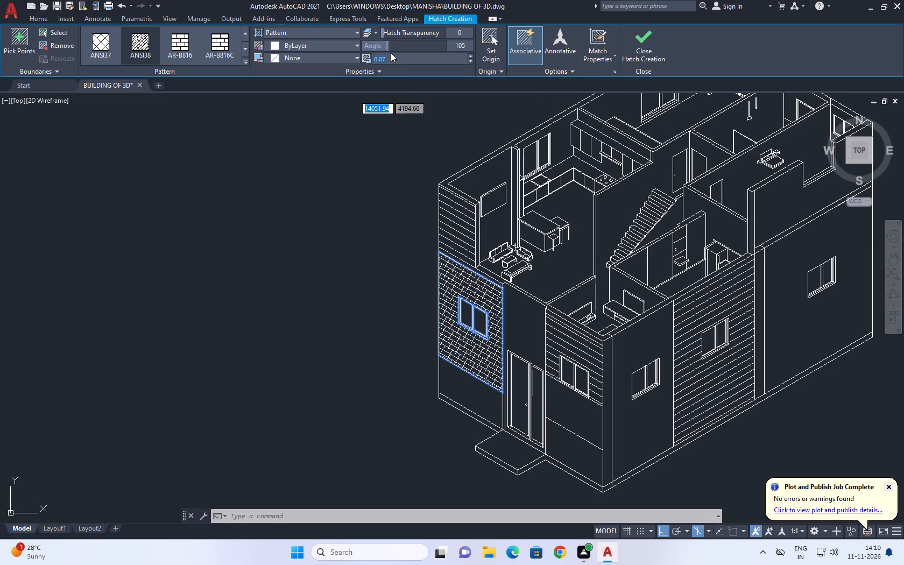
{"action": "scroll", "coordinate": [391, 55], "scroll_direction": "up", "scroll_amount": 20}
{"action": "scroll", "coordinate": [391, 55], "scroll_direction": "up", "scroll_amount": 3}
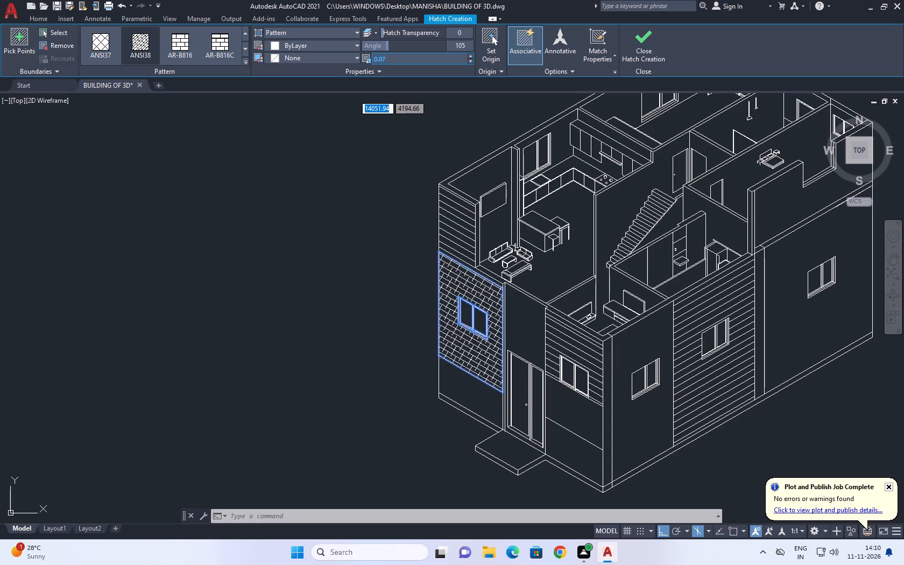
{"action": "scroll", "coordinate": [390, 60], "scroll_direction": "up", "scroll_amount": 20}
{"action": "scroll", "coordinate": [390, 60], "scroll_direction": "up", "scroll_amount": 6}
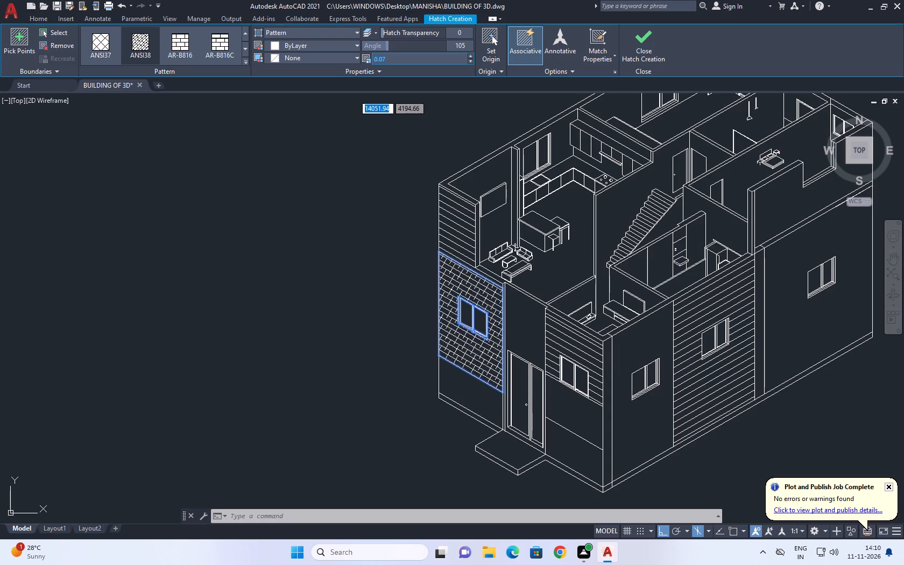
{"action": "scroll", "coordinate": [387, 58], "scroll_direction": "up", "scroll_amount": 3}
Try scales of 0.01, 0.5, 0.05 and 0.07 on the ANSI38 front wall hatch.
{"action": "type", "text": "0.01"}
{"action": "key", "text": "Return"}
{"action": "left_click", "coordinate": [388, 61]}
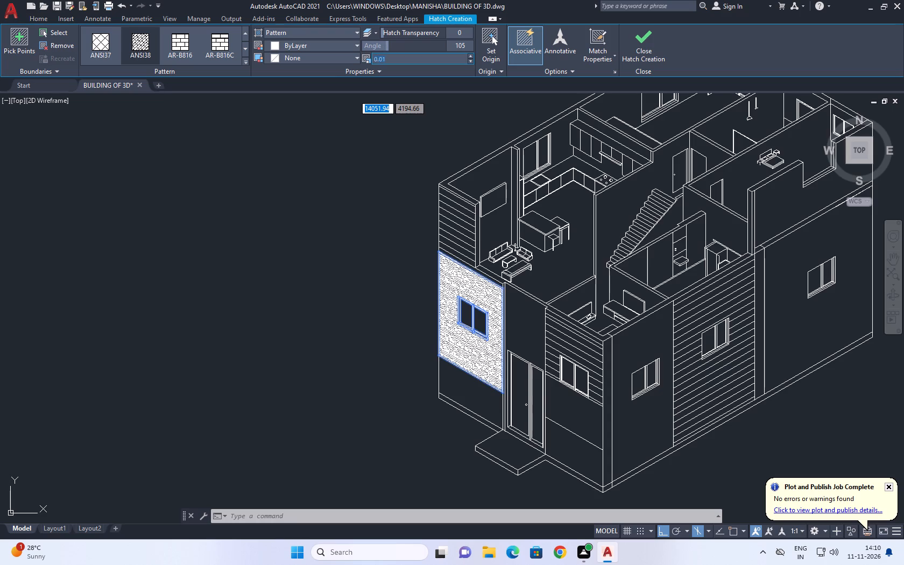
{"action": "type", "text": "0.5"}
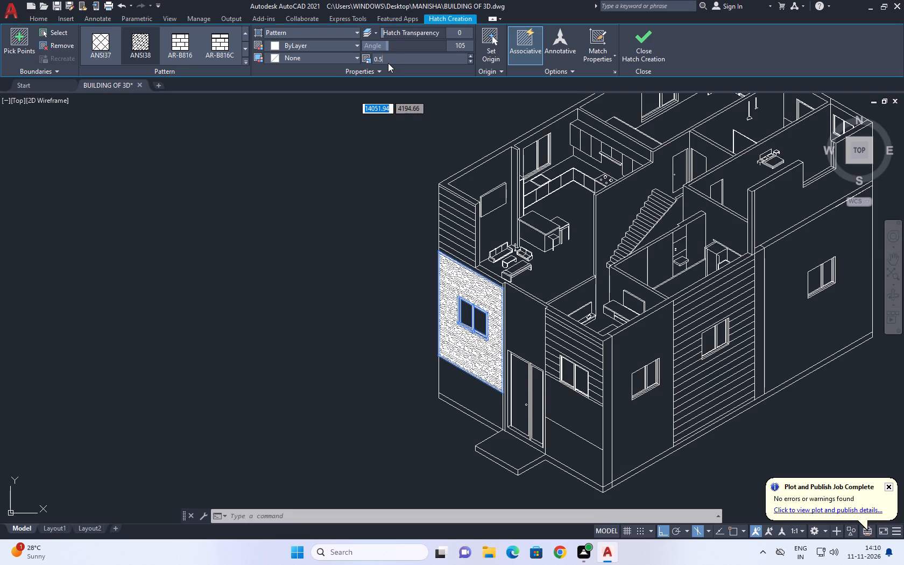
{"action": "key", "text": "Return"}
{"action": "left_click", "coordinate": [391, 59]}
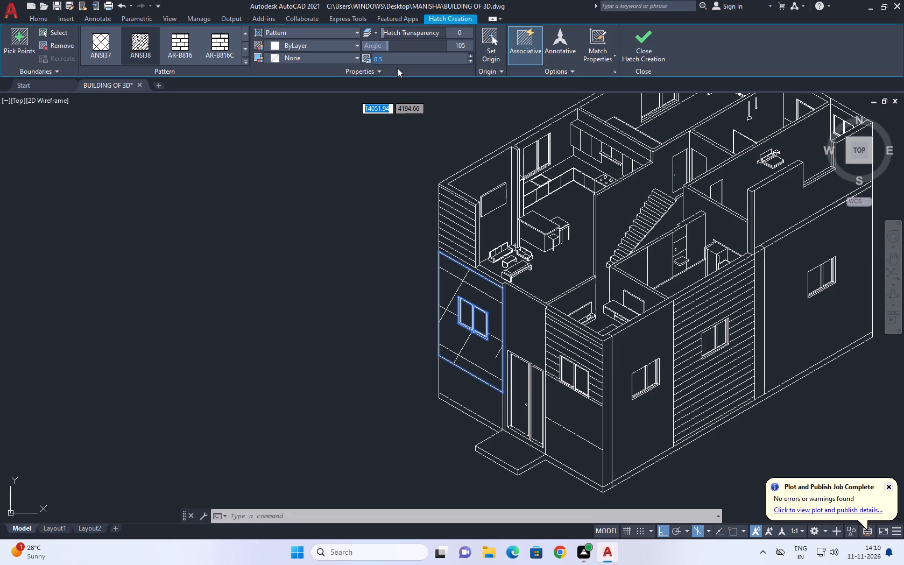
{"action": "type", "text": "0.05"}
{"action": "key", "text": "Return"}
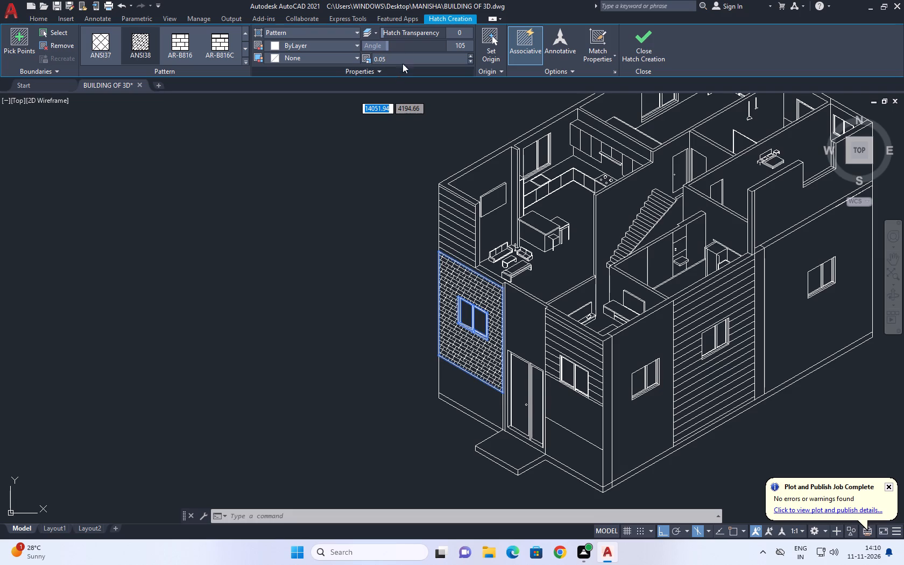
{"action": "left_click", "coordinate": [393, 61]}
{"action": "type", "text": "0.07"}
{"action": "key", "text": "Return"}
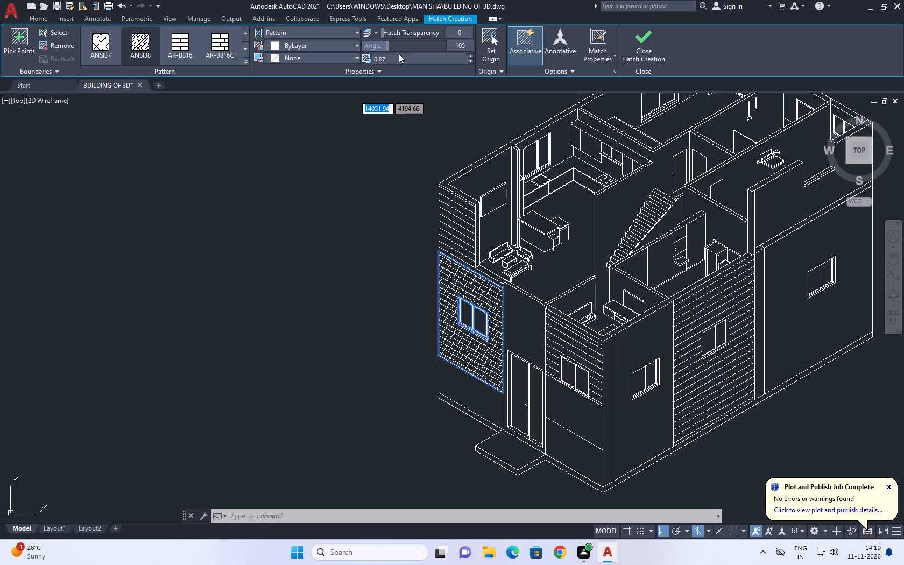
Set the front wall hatch scale to 0.09.
{"action": "left_click", "coordinate": [397, 55]}
{"action": "left_click", "coordinate": [395, 62]}
{"action": "type", "text": "0.09"}
{"action": "key", "text": "Return"}
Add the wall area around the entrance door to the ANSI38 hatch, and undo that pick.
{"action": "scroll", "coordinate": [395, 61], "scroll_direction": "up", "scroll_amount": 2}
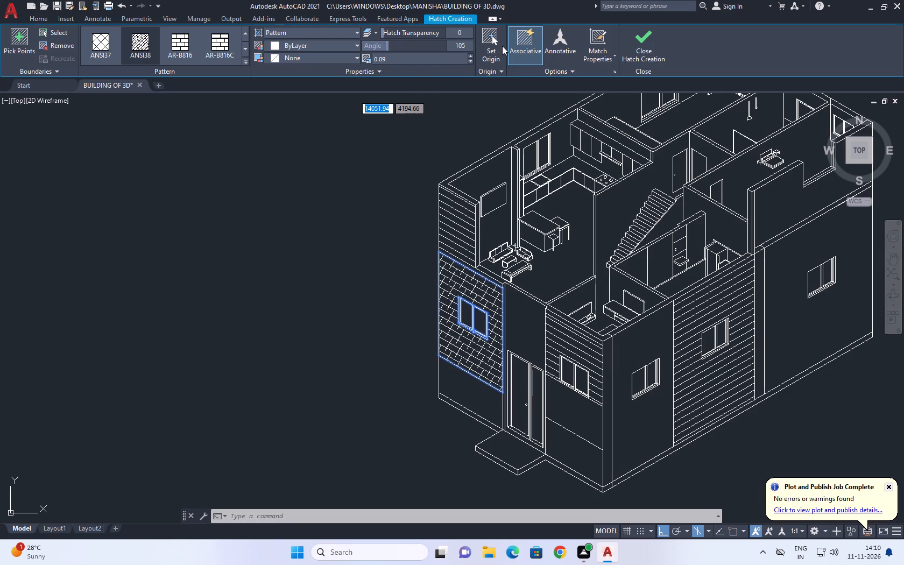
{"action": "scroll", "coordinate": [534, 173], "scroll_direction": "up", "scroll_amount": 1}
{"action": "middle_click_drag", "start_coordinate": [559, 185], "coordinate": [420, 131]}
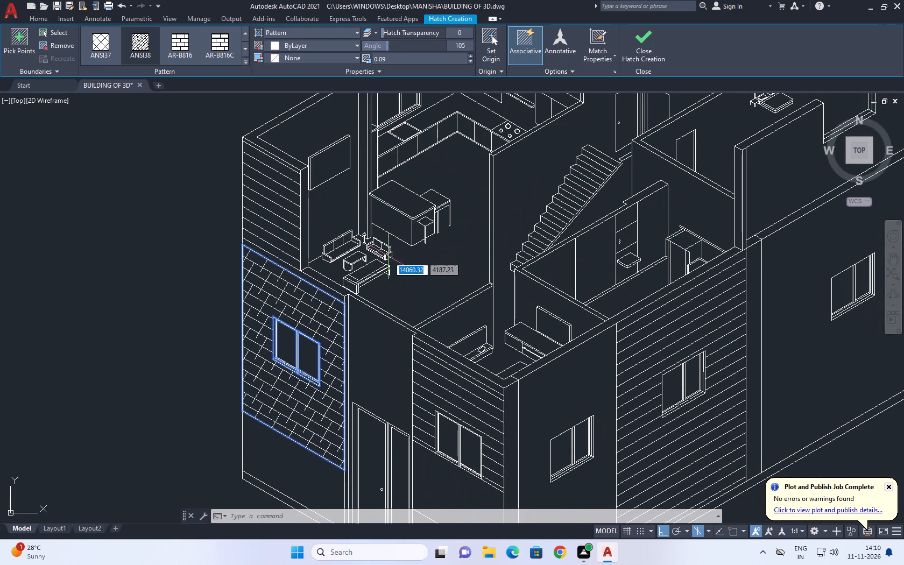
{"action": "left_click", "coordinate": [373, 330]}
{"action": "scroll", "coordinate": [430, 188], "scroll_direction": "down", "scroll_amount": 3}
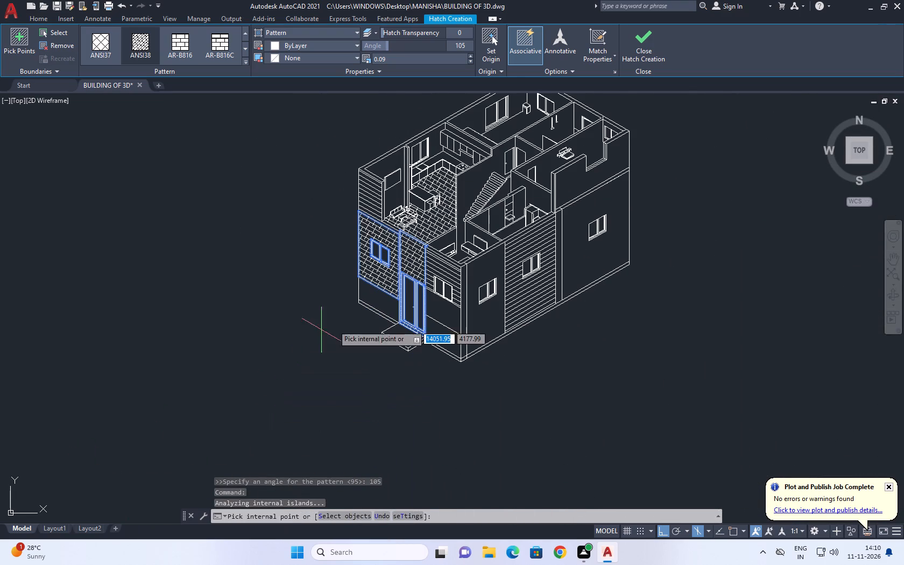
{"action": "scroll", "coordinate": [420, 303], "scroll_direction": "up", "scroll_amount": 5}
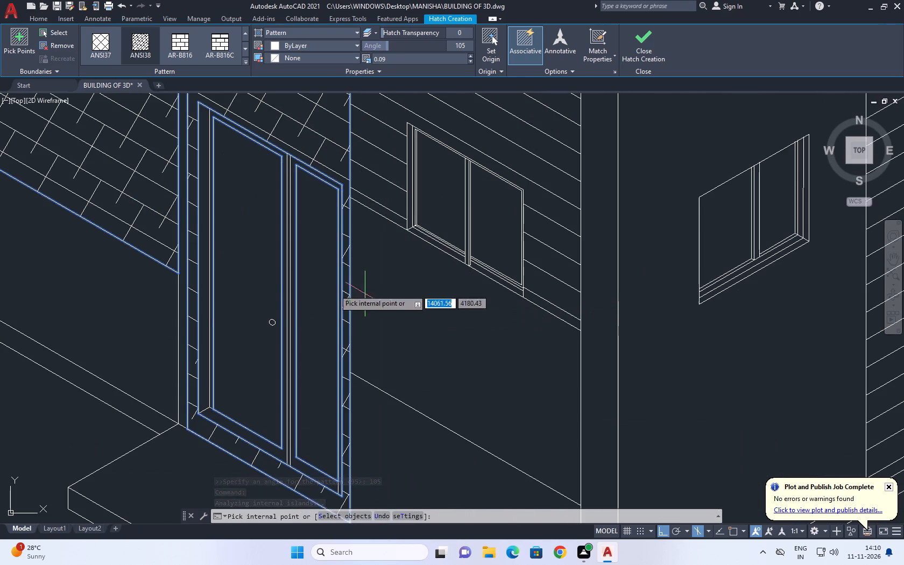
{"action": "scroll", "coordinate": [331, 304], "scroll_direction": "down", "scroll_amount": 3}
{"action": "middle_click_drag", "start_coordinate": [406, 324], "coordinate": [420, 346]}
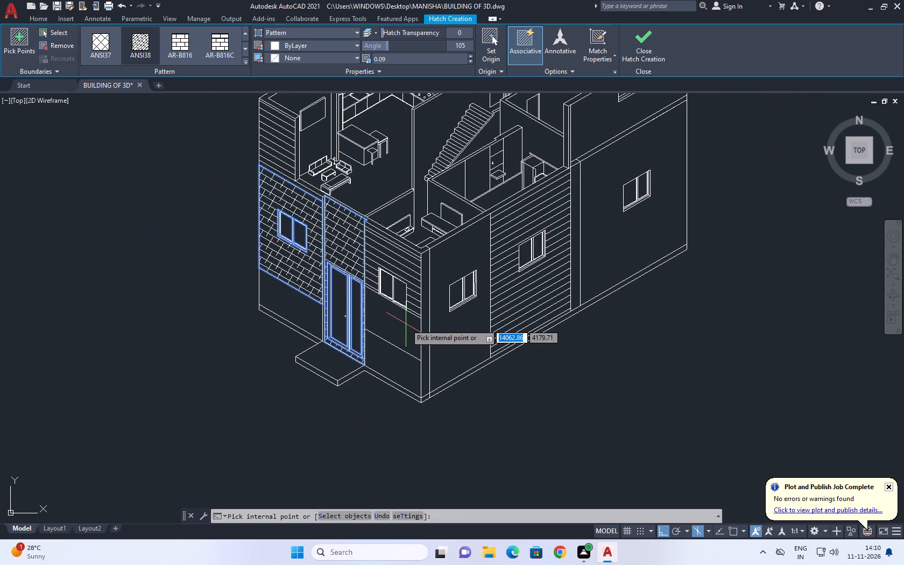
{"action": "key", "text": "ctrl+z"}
Hatch the wall band below the window beside the door and the wall around the entrance door with ANSI38, and finish the hatch.
{"action": "scroll", "coordinate": [419, 345], "scroll_direction": "up", "scroll_amount": 2}
{"action": "left_click", "coordinate": [409, 344]}
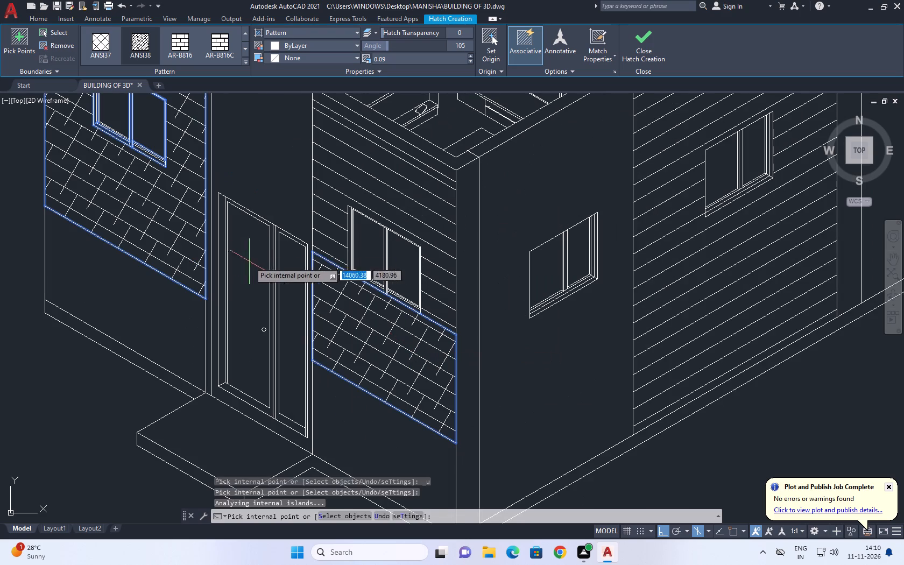
{"action": "middle_click_drag", "start_coordinate": [247, 258], "coordinate": [357, 362]}
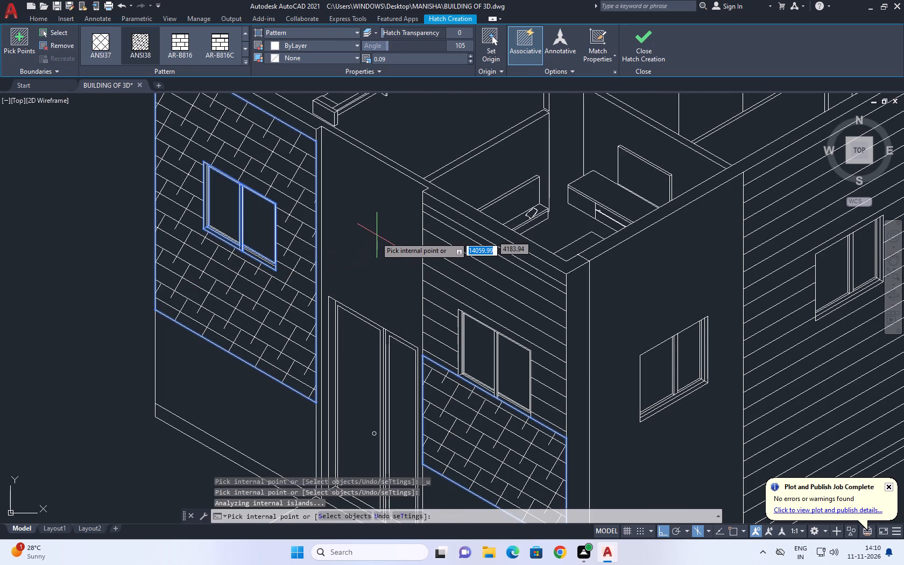
{"action": "left_click", "coordinate": [375, 238]}
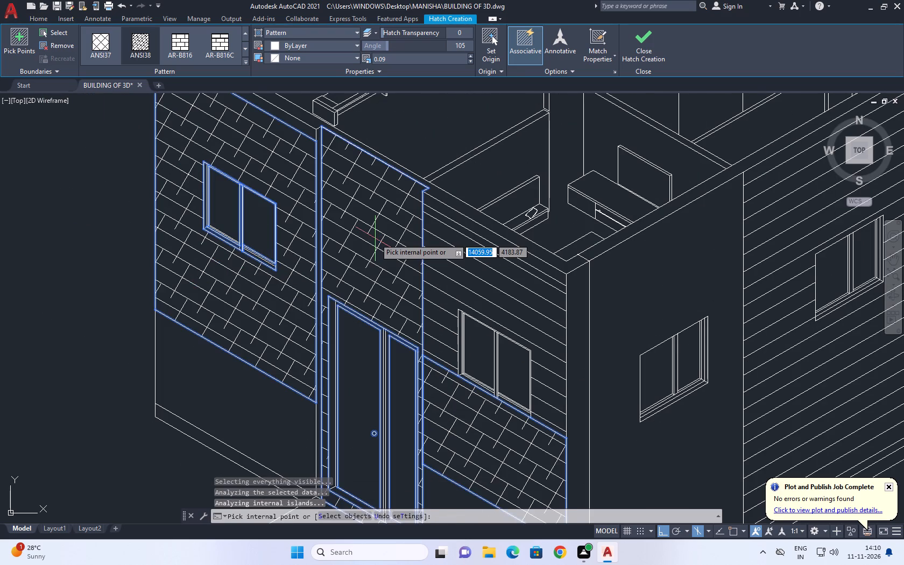
{"action": "scroll", "coordinate": [381, 260], "scroll_direction": "down", "scroll_amount": 2}
{"action": "middle_click_drag", "start_coordinate": [441, 350], "coordinate": [405, 360]}
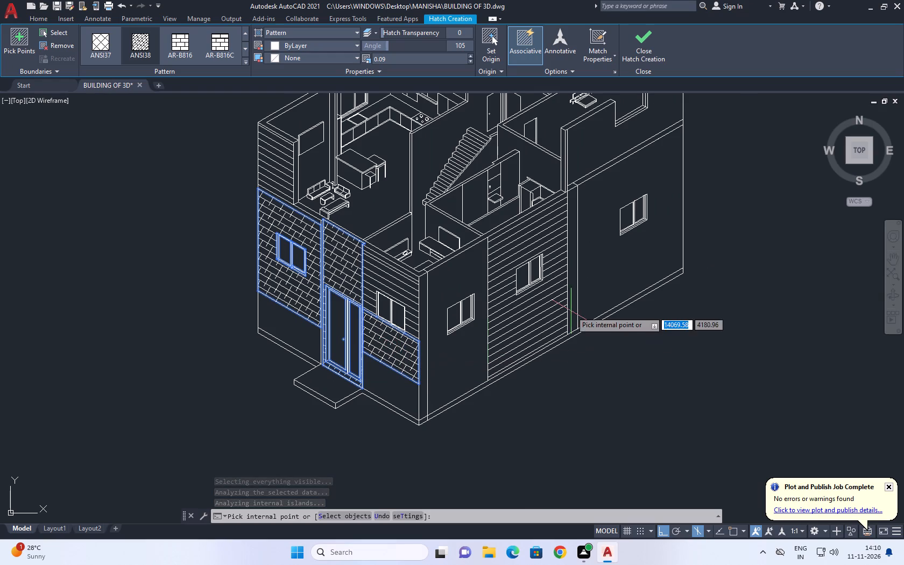
{"action": "key", "text": "Delete"}
{"action": "key", "text": "Return"}
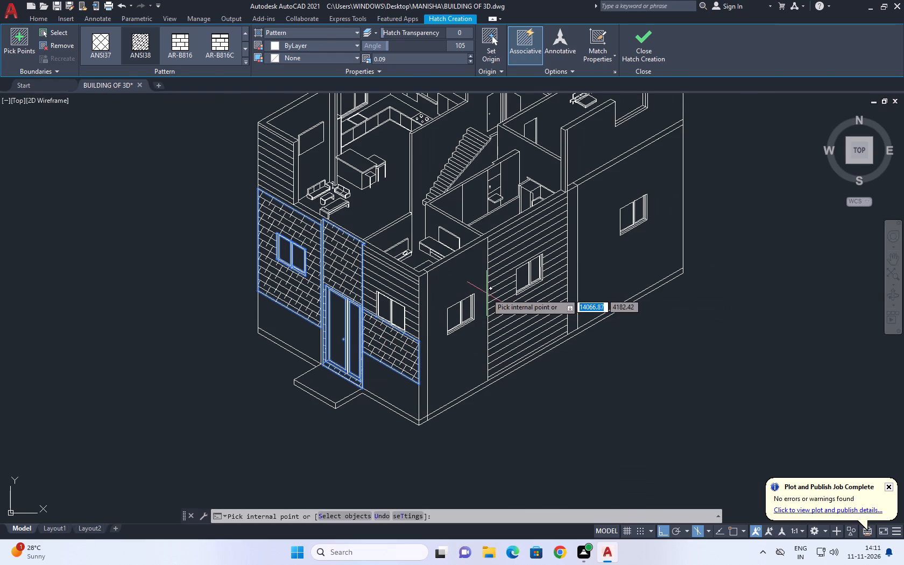
{"action": "key", "text": "Return"}
Move the lower boundary line of the hatched band beside the entrance door down onto the wall's base line.
{"action": "middle_click_drag", "start_coordinate": [359, 294], "coordinate": [415, 317]}
{"action": "scroll", "coordinate": [559, 313], "scroll_direction": "down", "scroll_amount": 1}
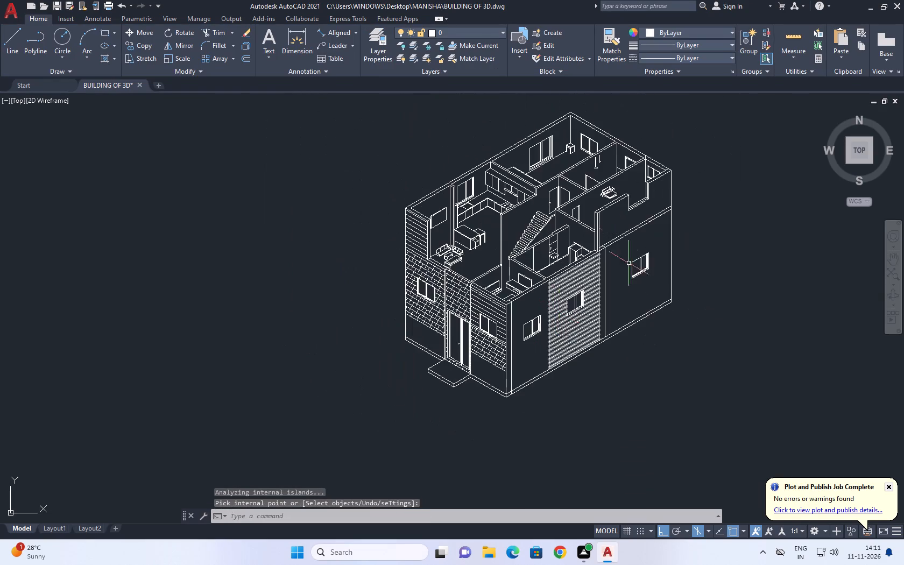
{"action": "middle_click_drag", "start_coordinate": [600, 234], "coordinate": [356, 294]}
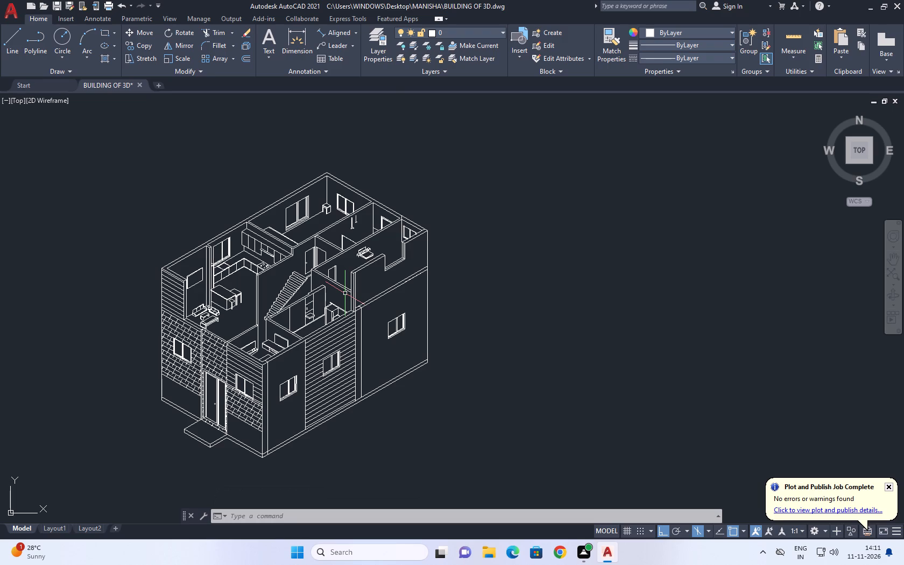
{"action": "scroll", "coordinate": [96, 158], "scroll_direction": "down", "scroll_amount": 1}
{"action": "scroll", "coordinate": [179, 288], "scroll_direction": "up", "scroll_amount": 3}
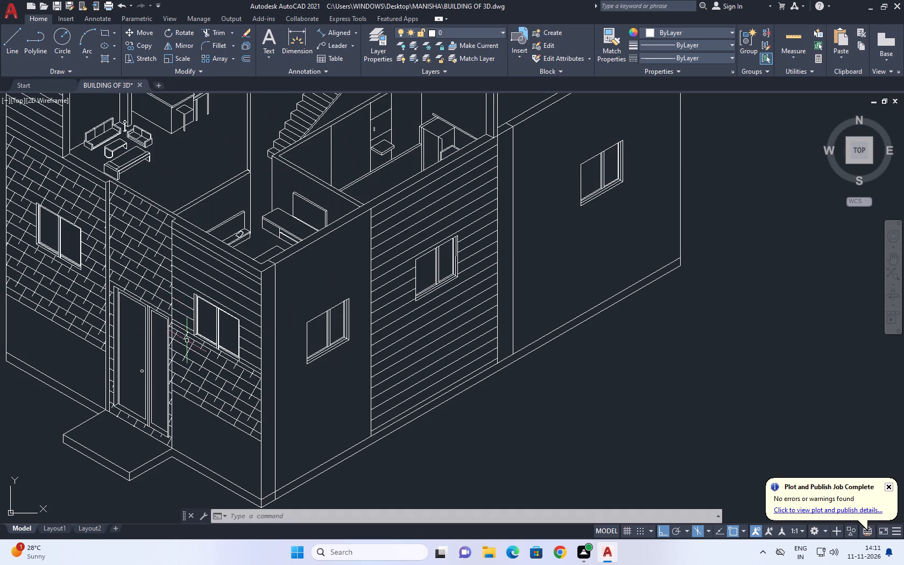
{"action": "middle_click_drag", "start_coordinate": [184, 390], "coordinate": [402, 286]}
{"action": "scroll", "coordinate": [442, 297], "scroll_direction": "up", "scroll_amount": 2}
{"action": "left_click_drag", "start_coordinate": [462, 384], "coordinate": [456, 370]}
{"action": "left_click", "coordinate": [402, 255]}
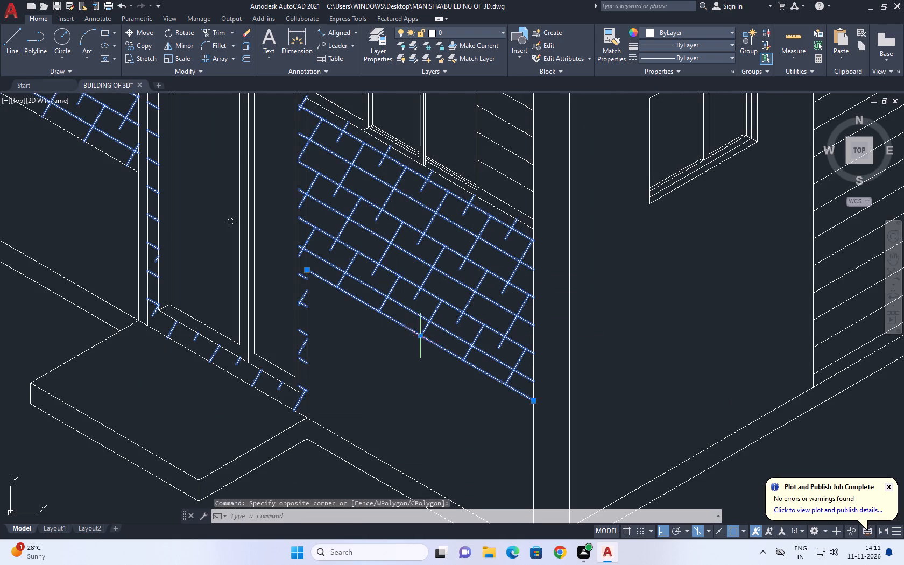
{"action": "left_click", "coordinate": [419, 335]}
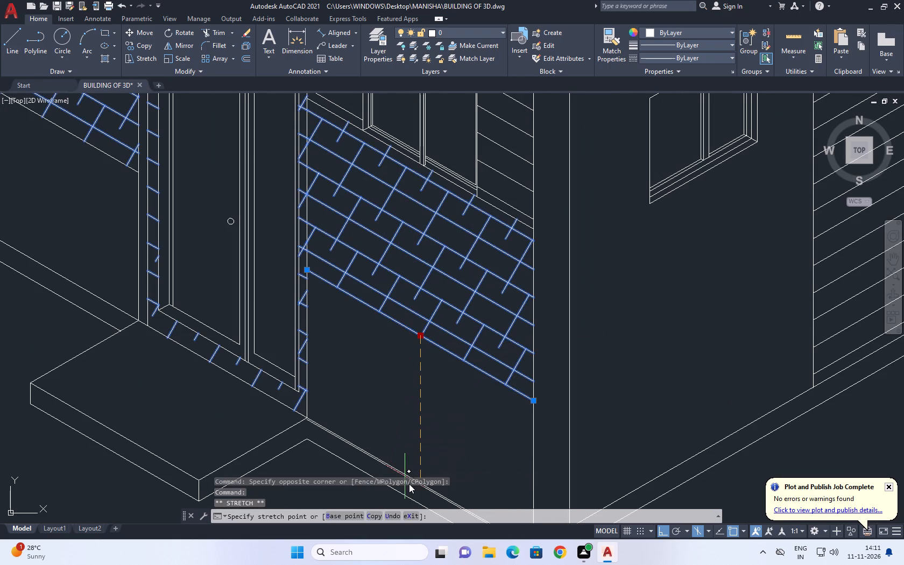
{"action": "left_click", "coordinate": [416, 481]}
{"action": "middle_click_drag", "start_coordinate": [415, 447], "coordinate": [468, 334]}
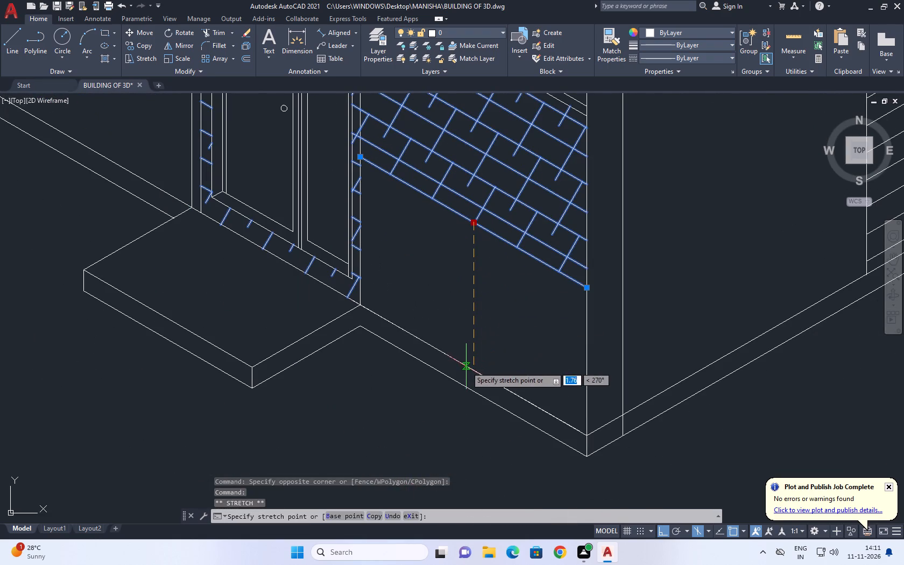
{"action": "left_click", "coordinate": [472, 370]}
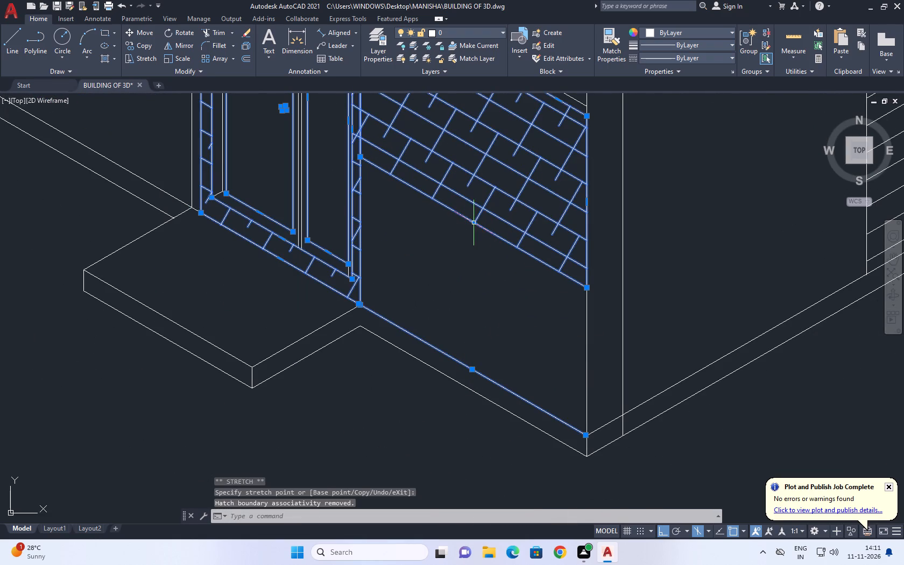
Stretch the hatch's lower edge beside the door down to the wall's base line and snap its outer corner to the building corner.
{"action": "left_click", "coordinate": [474, 221]}
{"action": "scroll", "coordinate": [463, 369], "scroll_direction": "up", "scroll_amount": 6}
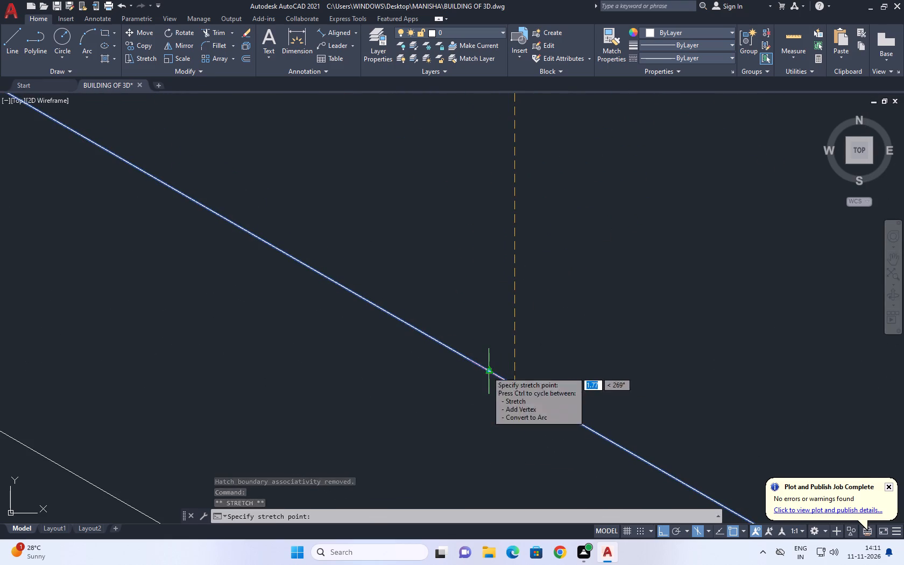
{"action": "left_click", "coordinate": [487, 371]}
{"action": "scroll", "coordinate": [449, 302], "scroll_direction": "down", "scroll_amount": 5}
{"action": "scroll", "coordinate": [625, 406], "scroll_direction": "up", "scroll_amount": 2}
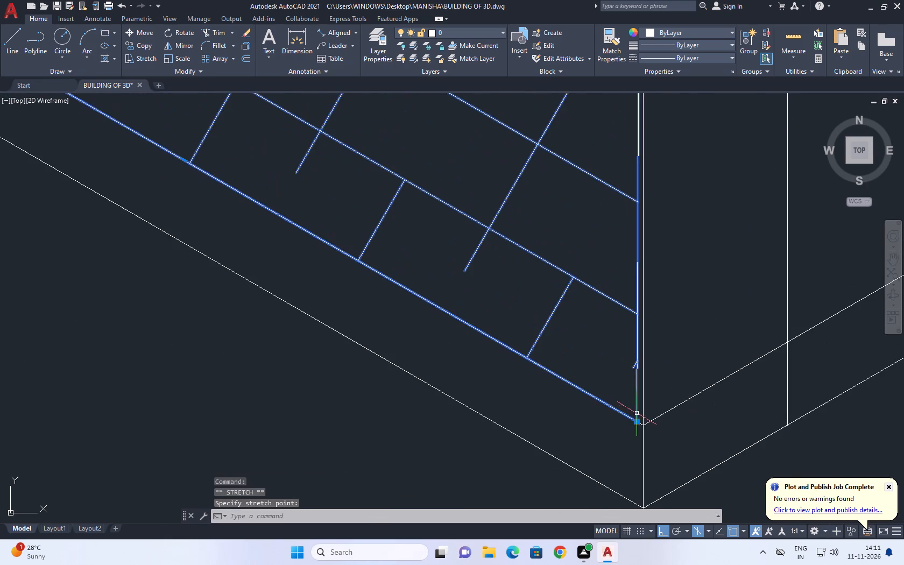
{"action": "scroll", "coordinate": [638, 414], "scroll_direction": "up", "scroll_amount": 1}
{"action": "middle_click_drag", "start_coordinate": [635, 414], "coordinate": [380, 251]}
{"action": "scroll", "coordinate": [413, 337], "scroll_direction": "up", "scroll_amount": 1}
{"action": "scroll", "coordinate": [335, 198], "scroll_direction": "up", "scroll_amount": 4}
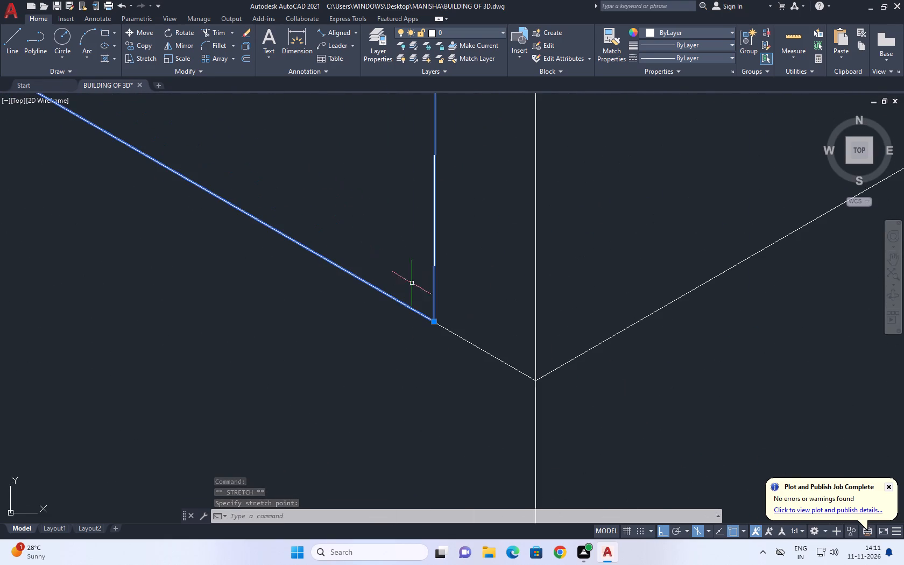
{"action": "left_click", "coordinate": [436, 322]}
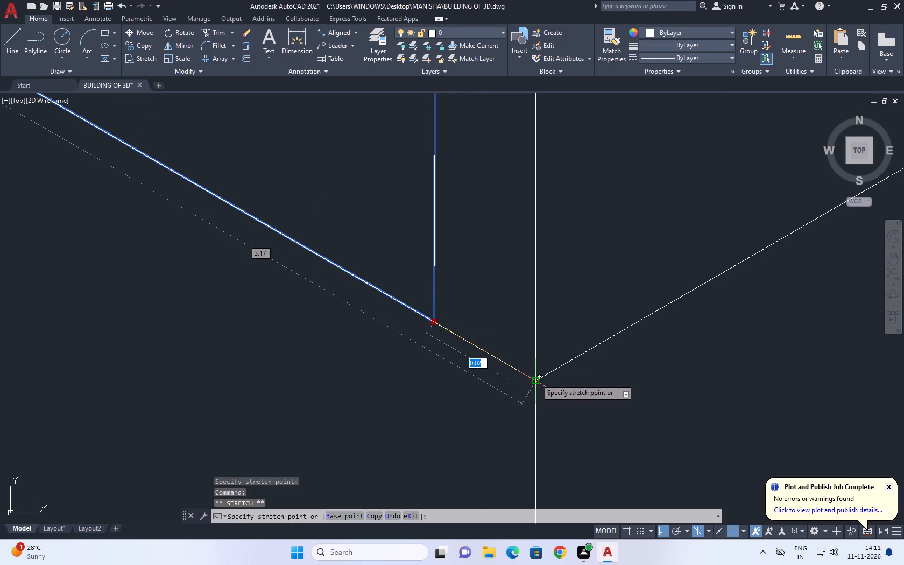
{"action": "left_click_drag", "start_coordinate": [536, 379], "coordinate": [531, 377]}
Examine the stretched hatch's edges and corners beside the entrance door and window, and clear the selection.
{"action": "scroll", "coordinate": [472, 300], "scroll_direction": "down", "scroll_amount": 6}
{"action": "middle_click_drag", "start_coordinate": [430, 264], "coordinate": [464, 322]}
{"action": "scroll", "coordinate": [464, 322], "scroll_direction": "down", "scroll_amount": 3}
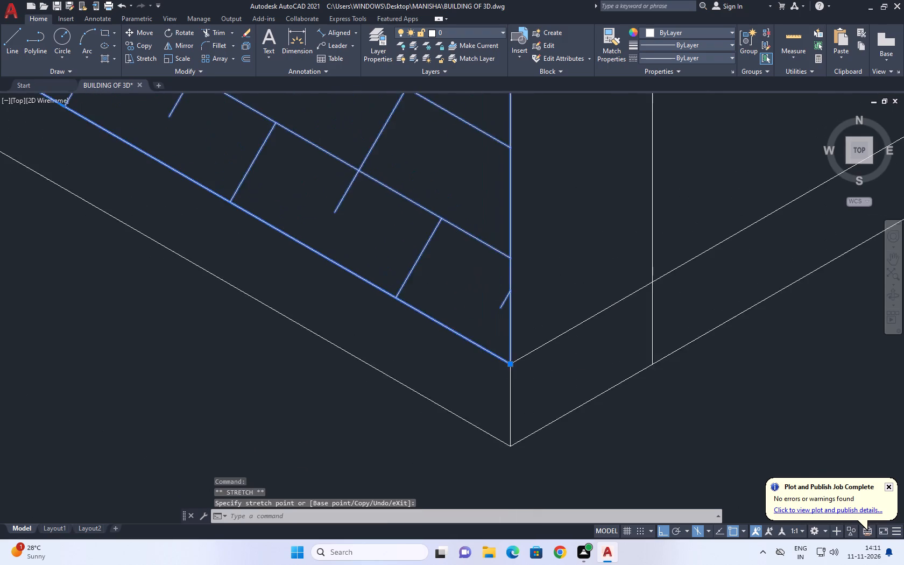
{"action": "scroll", "coordinate": [281, 217], "scroll_direction": "down", "scroll_amount": 3}
{"action": "scroll", "coordinate": [231, 179], "scroll_direction": "up", "scroll_amount": 4}
{"action": "scroll", "coordinate": [269, 253], "scroll_direction": "up", "scroll_amount": 4}
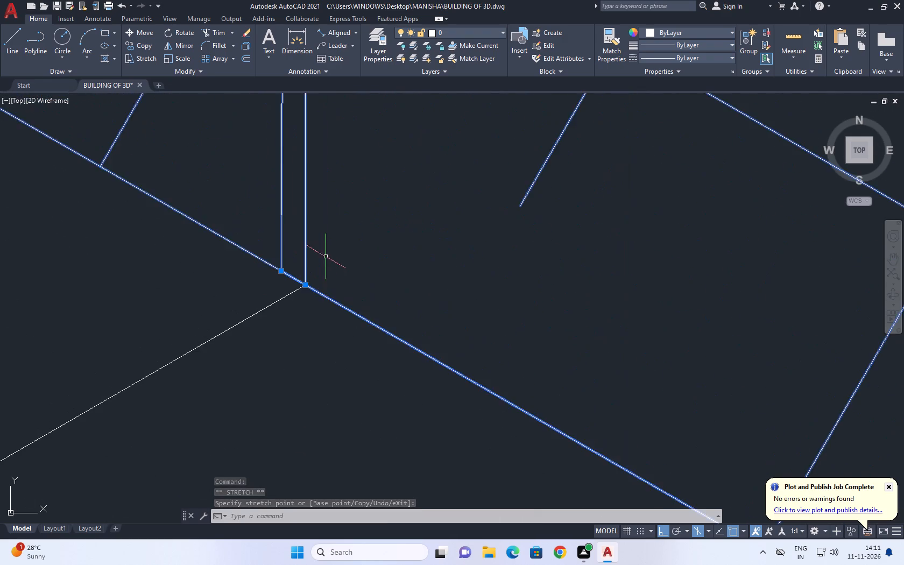
{"action": "scroll", "coordinate": [326, 257], "scroll_direction": "up", "scroll_amount": 2}
{"action": "scroll", "coordinate": [277, 284], "scroll_direction": "down", "scroll_amount": 1}
{"action": "scroll", "coordinate": [277, 284], "scroll_direction": "up", "scroll_amount": 7}
{"action": "scroll", "coordinate": [282, 281], "scroll_direction": "down", "scroll_amount": 2}
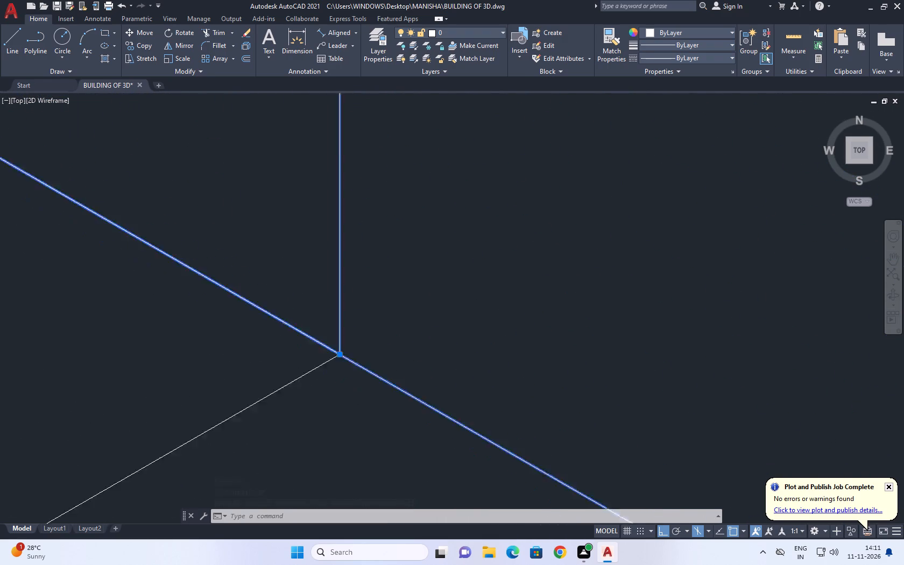
{"action": "scroll", "coordinate": [282, 281], "scroll_direction": "down", "scroll_amount": 13}
{"action": "scroll", "coordinate": [446, 229], "scroll_direction": "down", "scroll_amount": 3}
{"action": "scroll", "coordinate": [464, 202], "scroll_direction": "up", "scroll_amount": 4}
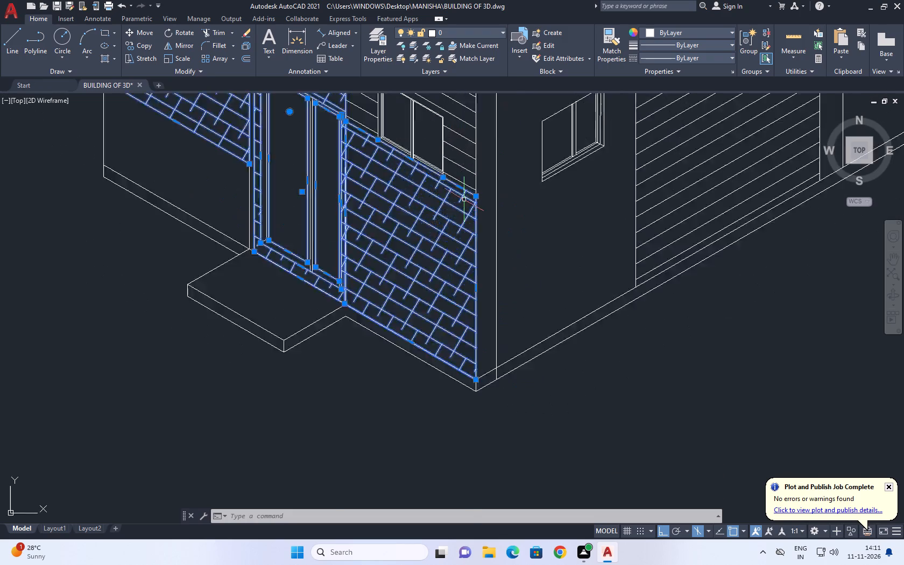
{"action": "scroll", "coordinate": [464, 200], "scroll_direction": "up", "scroll_amount": 3}
{"action": "scroll", "coordinate": [534, 185], "scroll_direction": "down", "scroll_amount": 6}
{"action": "scroll", "coordinate": [448, 158], "scroll_direction": "up", "scroll_amount": 4}
{"action": "middle_click_drag", "start_coordinate": [448, 157], "coordinate": [371, 387]}
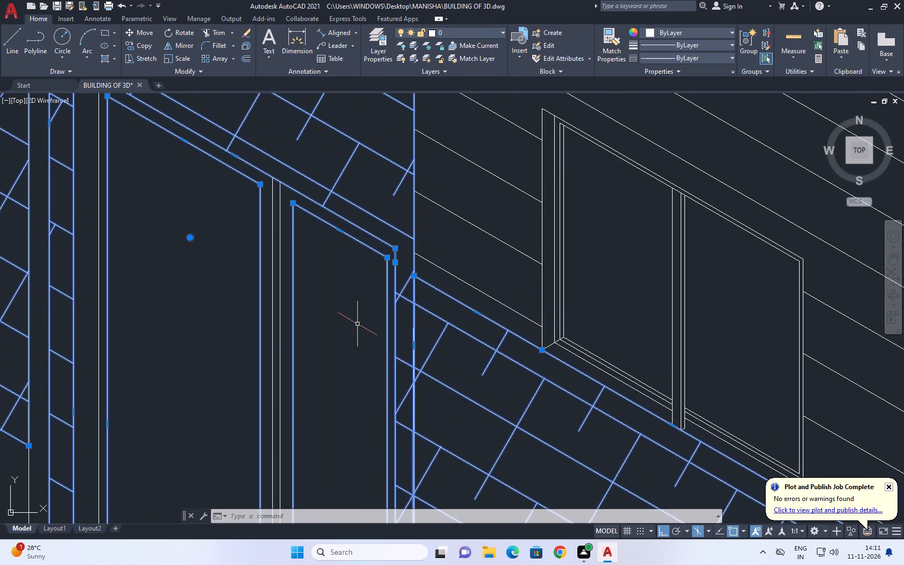
{"action": "right_click_drag", "start_coordinate": [331, 279], "coordinate": [319, 272]}
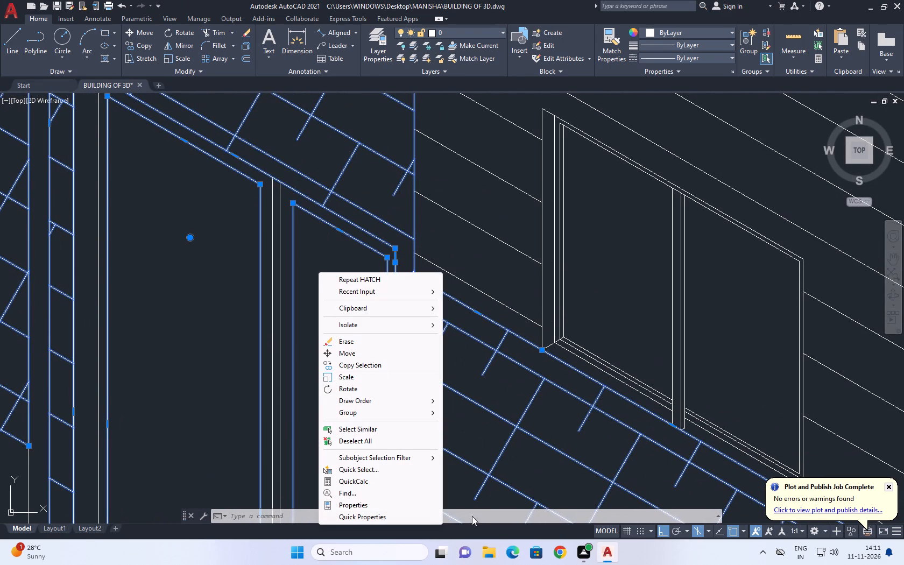
{"action": "left_click_drag", "start_coordinate": [385, 443], "coordinate": [387, 448]}
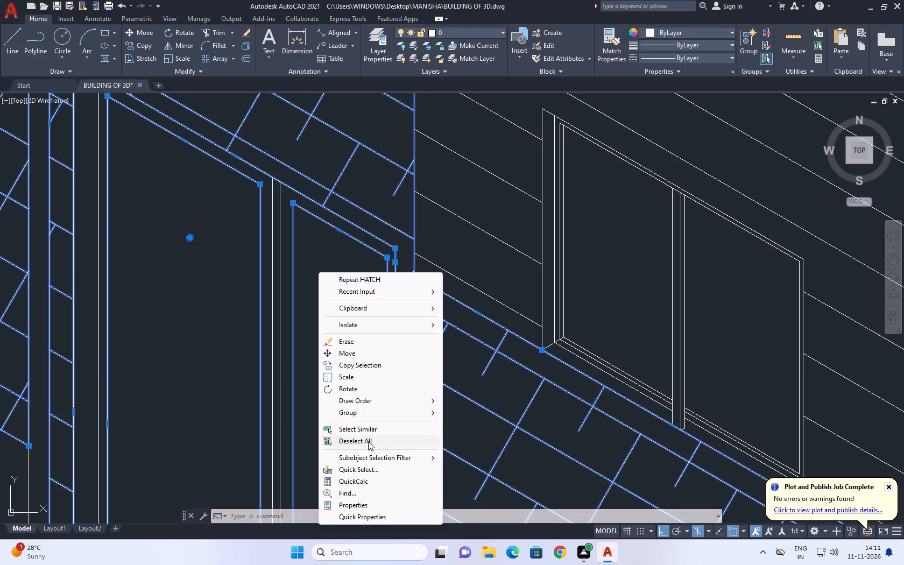
{"action": "left_click", "coordinate": [361, 439]}
Select the front wall hatch and stretch its edge beside the entrance door onto the adjacent vertical wall line.
{"action": "scroll", "coordinate": [507, 359], "scroll_direction": "down", "scroll_amount": 2}
{"action": "middle_click_drag", "start_coordinate": [508, 393], "coordinate": [404, 280]}
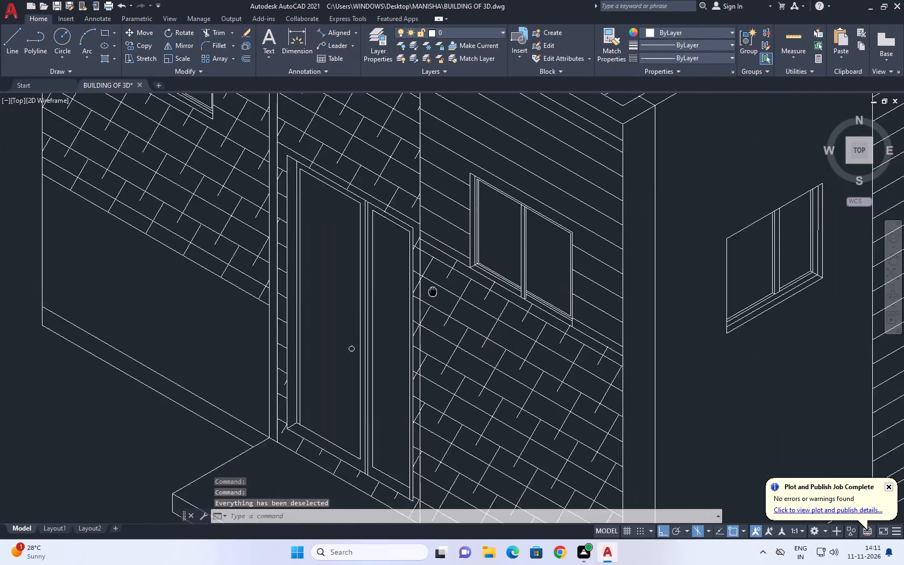
{"action": "middle_click_drag", "start_coordinate": [404, 280], "coordinate": [360, 240]}
{"action": "left_click", "coordinate": [406, 416]}
{"action": "left_click", "coordinate": [365, 312]}
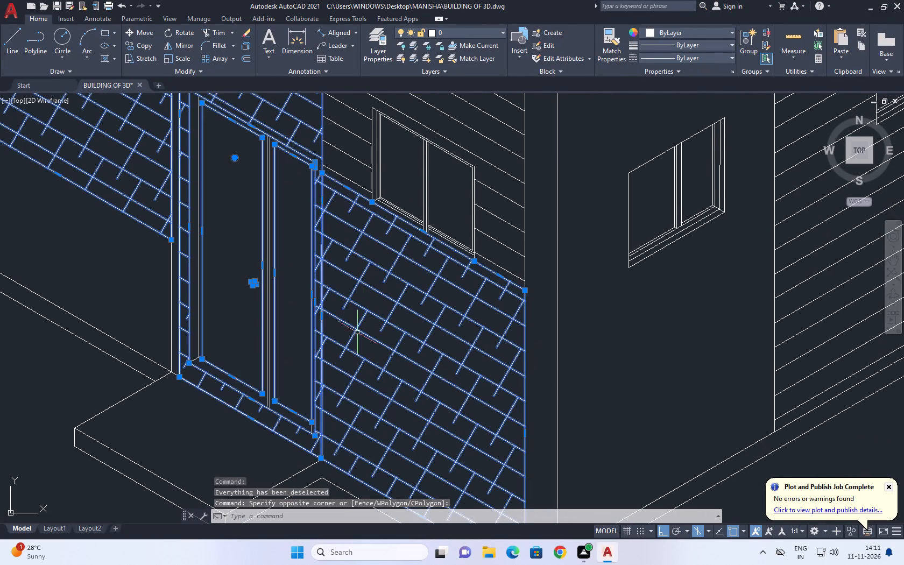
{"action": "scroll", "coordinate": [302, 305], "scroll_direction": "up", "scroll_amount": 2}
{"action": "scroll", "coordinate": [368, 359], "scroll_direction": "up", "scroll_amount": 3}
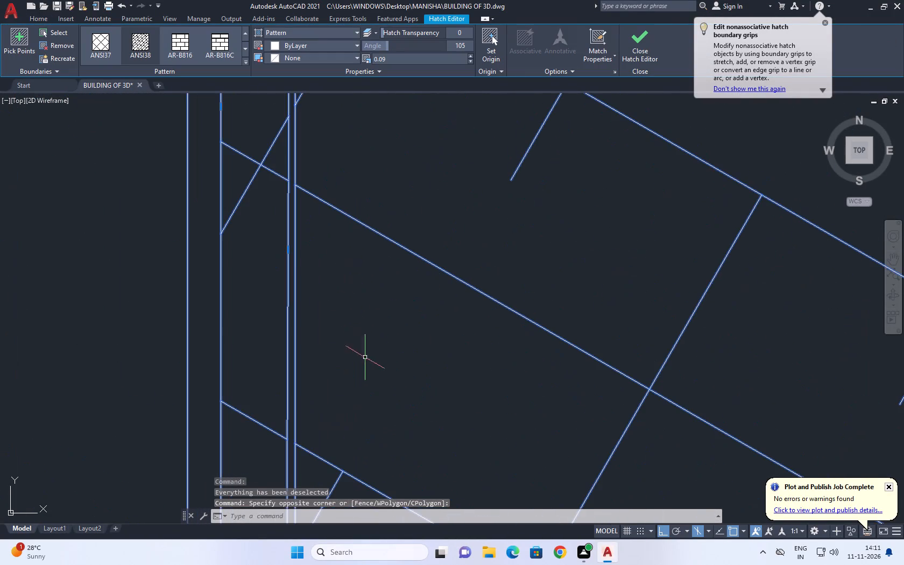
{"action": "scroll", "coordinate": [296, 216], "scroll_direction": "up", "scroll_amount": 1}
{"action": "middle_click_drag", "start_coordinate": [296, 216], "coordinate": [401, 425]}
{"action": "scroll", "coordinate": [406, 294], "scroll_direction": "down", "scroll_amount": 3}
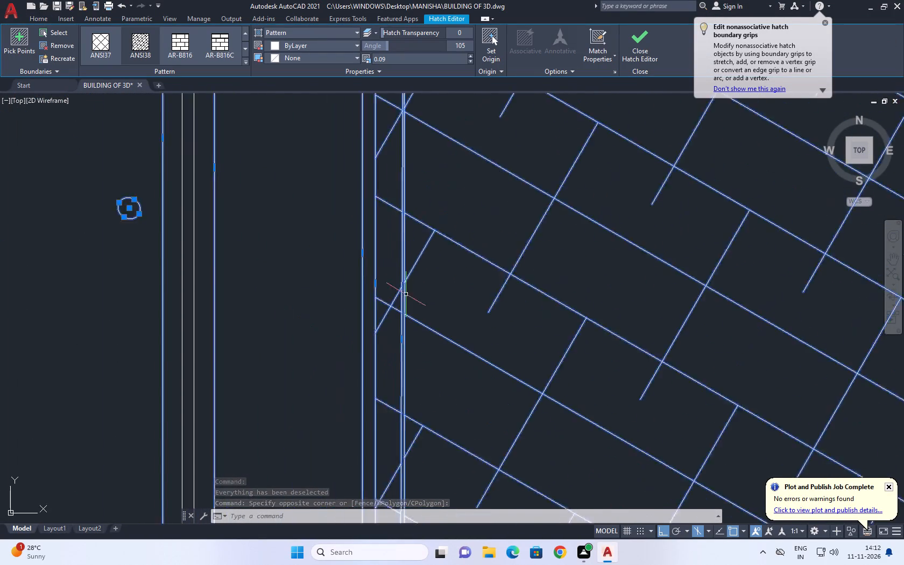
{"action": "scroll", "coordinate": [406, 294], "scroll_direction": "down", "scroll_amount": 3}
{"action": "scroll", "coordinate": [393, 303], "scroll_direction": "up", "scroll_amount": 4}
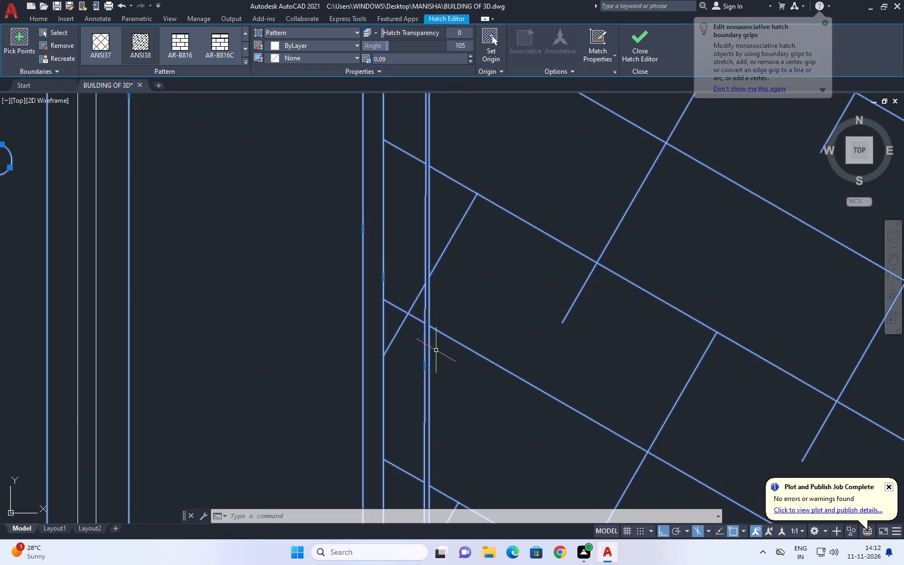
{"action": "scroll", "coordinate": [423, 365], "scroll_direction": "up", "scroll_amount": 3}
{"action": "left_click", "coordinate": [422, 372]}
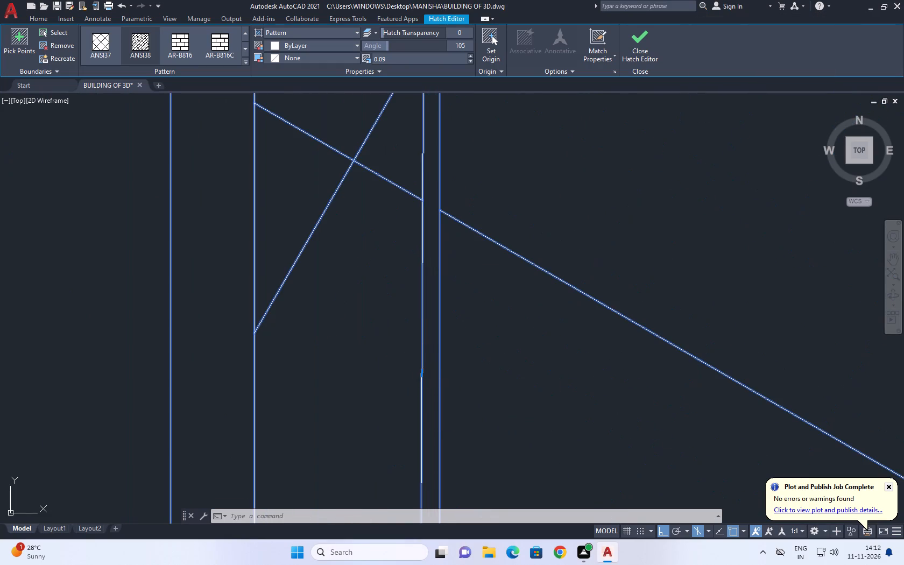
{"action": "left_click", "coordinate": [440, 372]}
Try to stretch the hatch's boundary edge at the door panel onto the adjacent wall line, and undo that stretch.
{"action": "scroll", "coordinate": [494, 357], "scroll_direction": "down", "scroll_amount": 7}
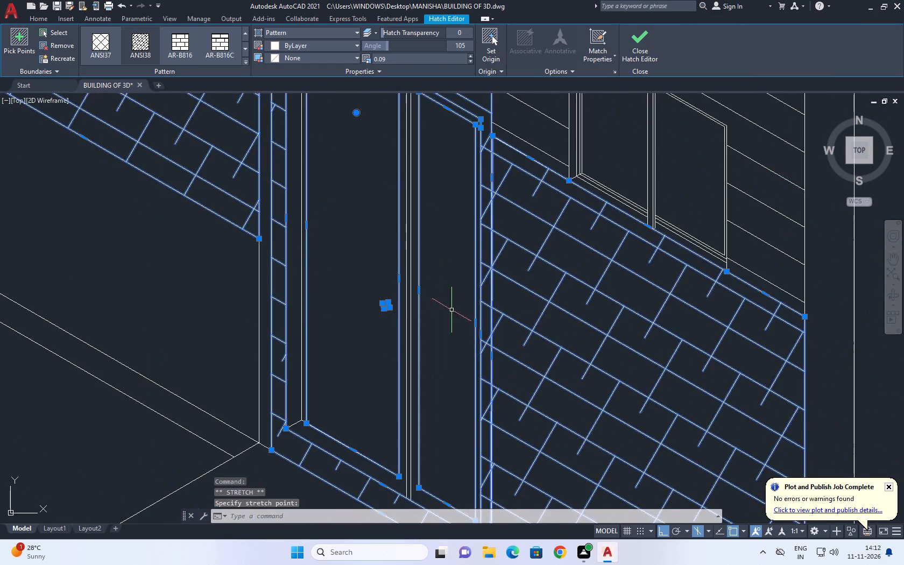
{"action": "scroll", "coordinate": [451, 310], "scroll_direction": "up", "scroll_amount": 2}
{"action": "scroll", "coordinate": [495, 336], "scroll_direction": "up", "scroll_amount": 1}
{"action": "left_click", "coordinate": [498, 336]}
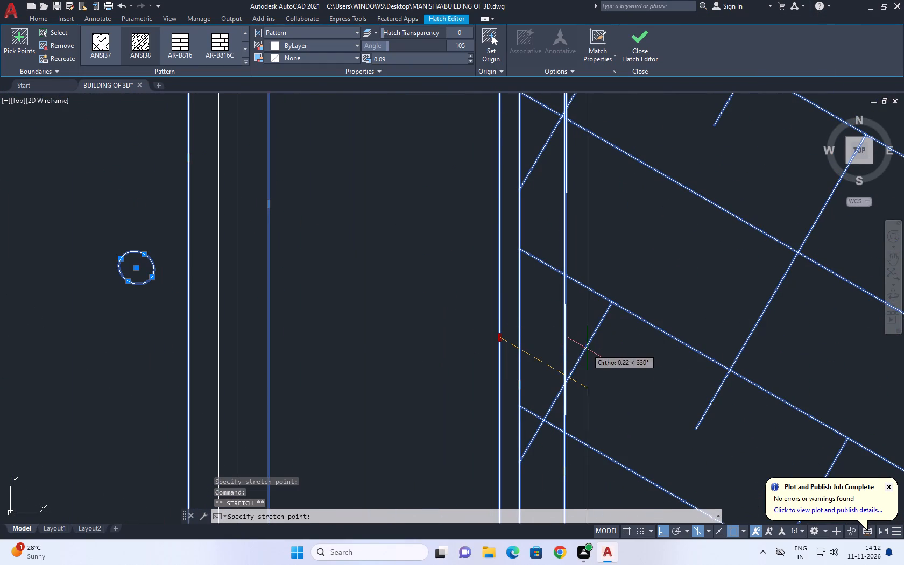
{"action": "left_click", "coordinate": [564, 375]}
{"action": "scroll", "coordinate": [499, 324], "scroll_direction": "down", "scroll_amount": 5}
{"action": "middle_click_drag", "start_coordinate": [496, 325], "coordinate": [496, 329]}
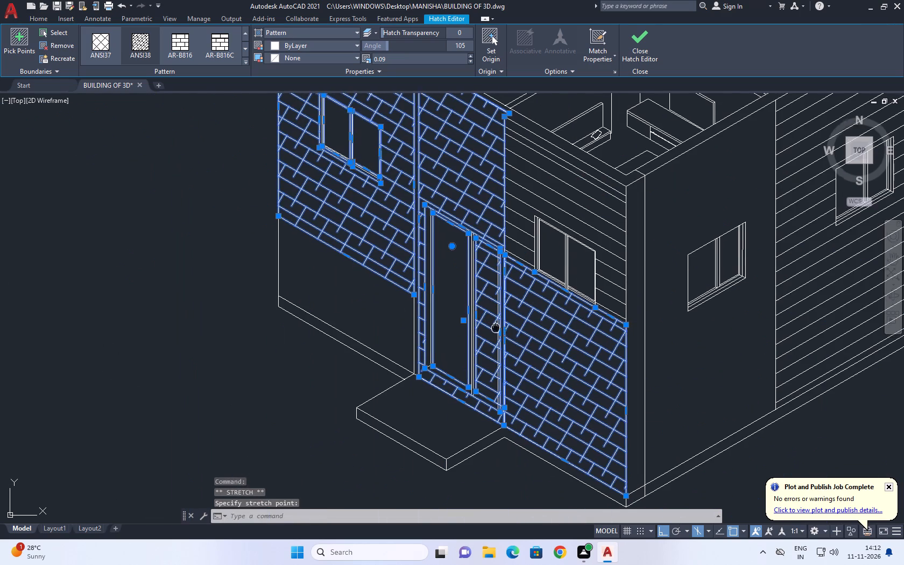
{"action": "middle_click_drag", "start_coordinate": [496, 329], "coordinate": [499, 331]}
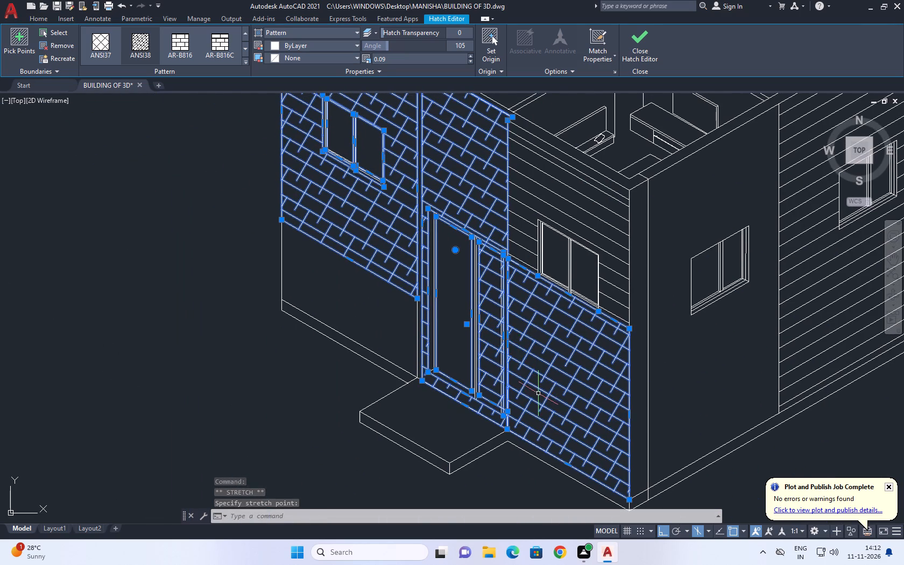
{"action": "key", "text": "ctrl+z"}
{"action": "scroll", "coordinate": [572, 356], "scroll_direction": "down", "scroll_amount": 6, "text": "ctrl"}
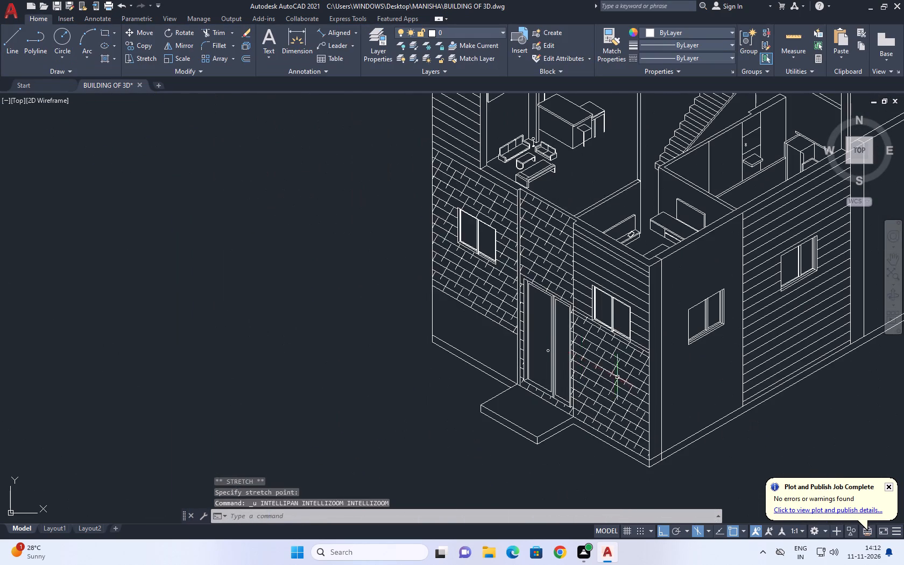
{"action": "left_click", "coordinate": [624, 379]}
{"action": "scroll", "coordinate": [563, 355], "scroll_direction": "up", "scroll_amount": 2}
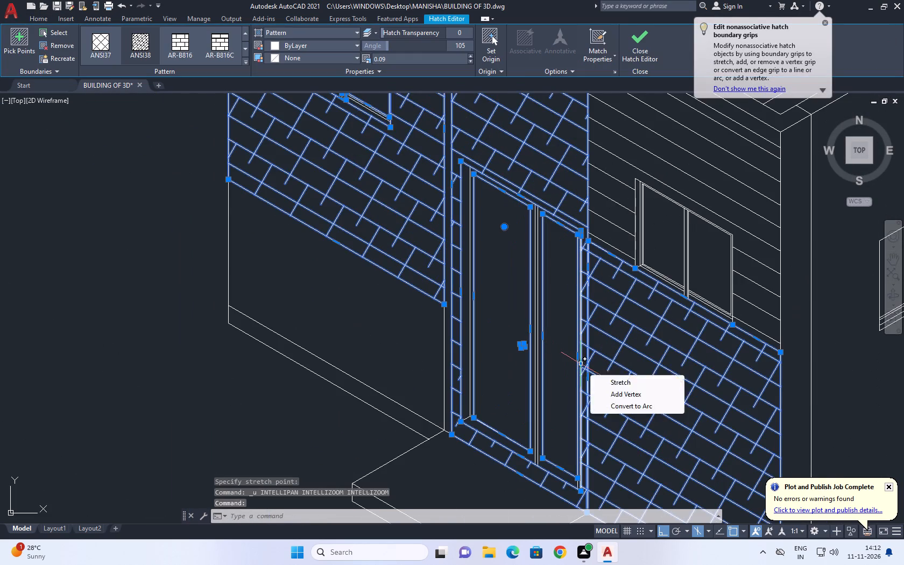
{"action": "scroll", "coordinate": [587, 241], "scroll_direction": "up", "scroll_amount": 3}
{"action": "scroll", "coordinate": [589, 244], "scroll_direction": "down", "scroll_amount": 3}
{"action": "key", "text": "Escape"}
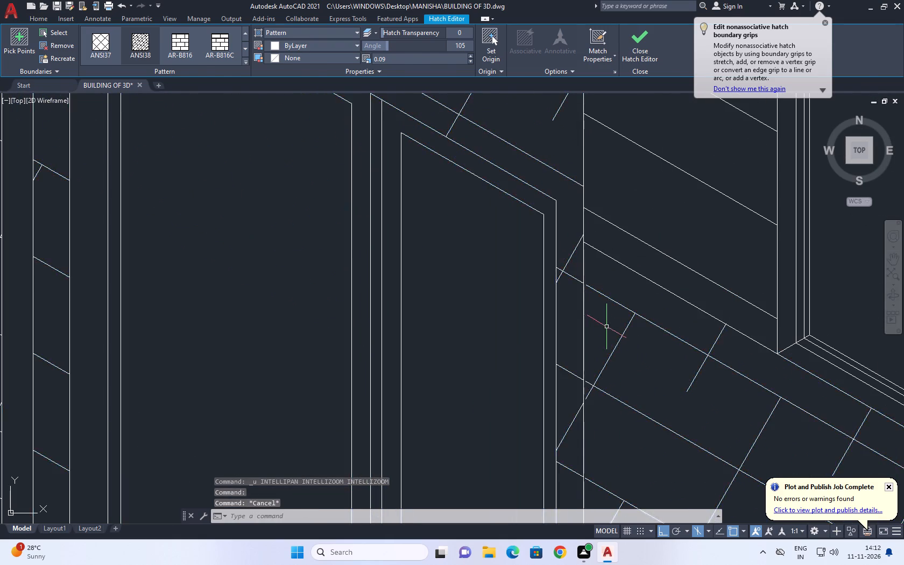
Stretch the front wall hatch's lower edge beneath the upper-floor-side window down to the wall's base line.
{"action": "scroll", "coordinate": [597, 310], "scroll_direction": "down", "scroll_amount": 6}
{"action": "middle_click_drag", "start_coordinate": [604, 322], "coordinate": [580, 389]}
{"action": "middle_click_drag", "start_coordinate": [492, 397], "coordinate": [556, 383]}
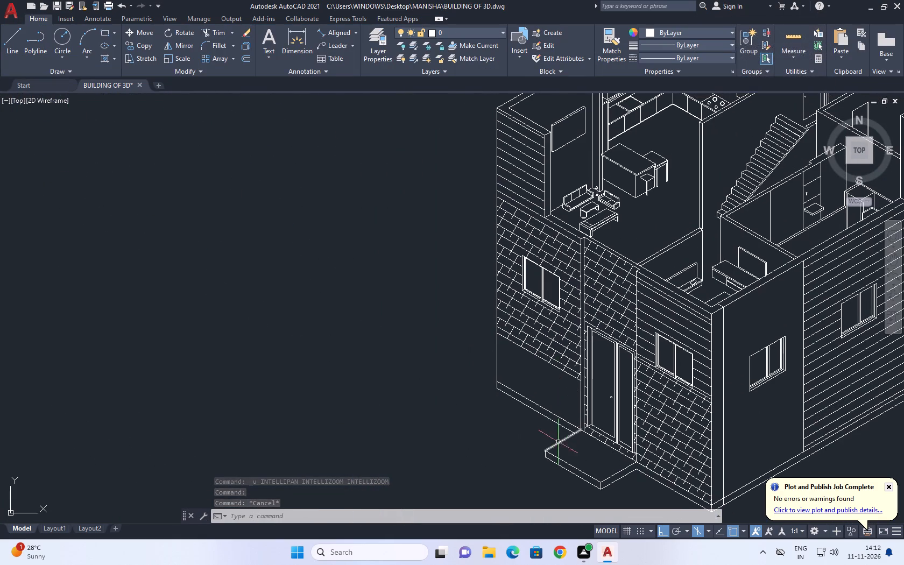
{"action": "scroll", "coordinate": [556, 368], "scroll_direction": "up", "scroll_amount": 2}
{"action": "left_click_drag", "start_coordinate": [560, 391], "coordinate": [558, 379]}
{"action": "left_click", "coordinate": [488, 244]}
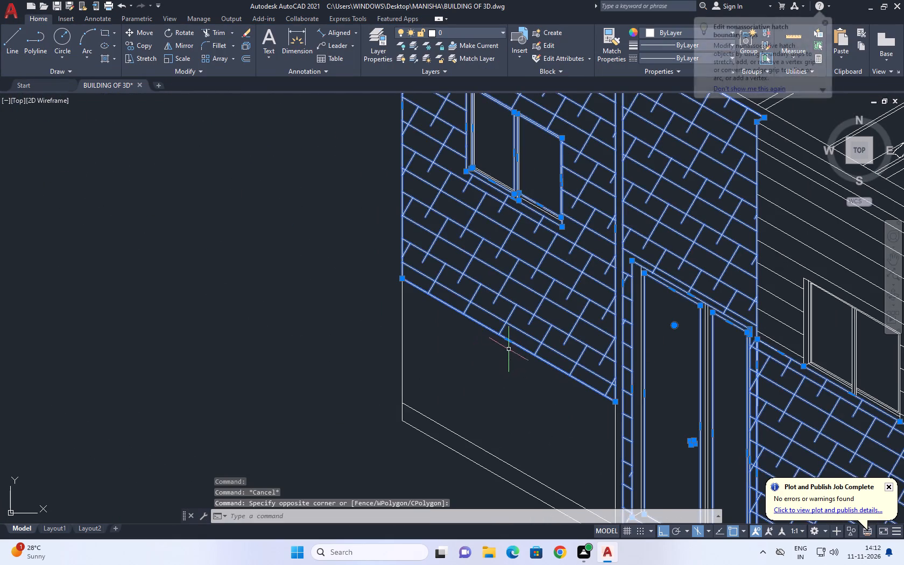
{"action": "left_click", "coordinate": [509, 338]}
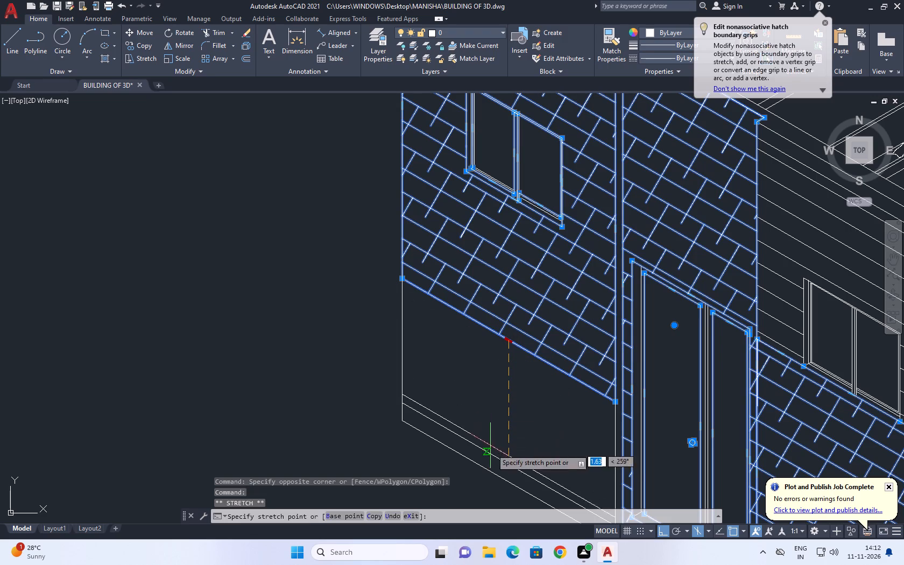
{"action": "scroll", "coordinate": [508, 464], "scroll_direction": "up", "scroll_amount": 3}
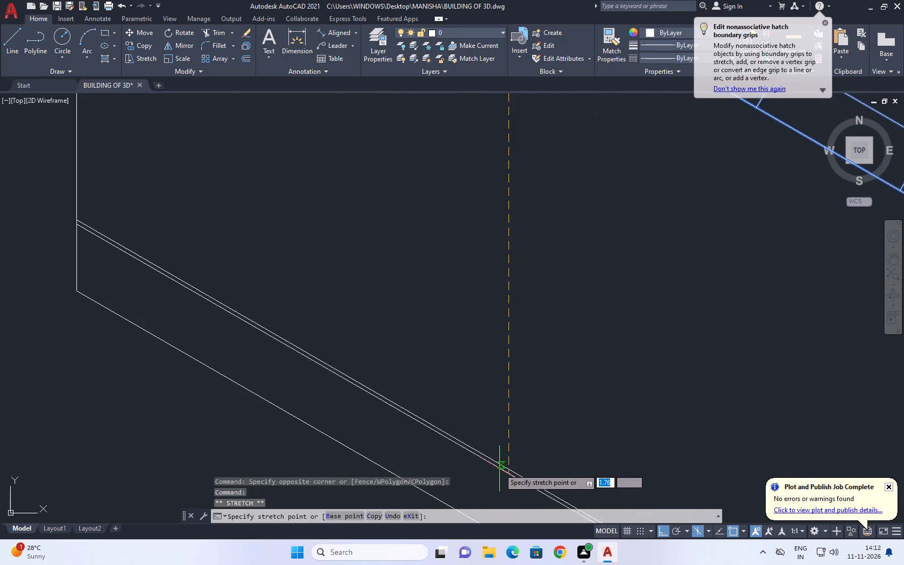
{"action": "left_click", "coordinate": [508, 469]}
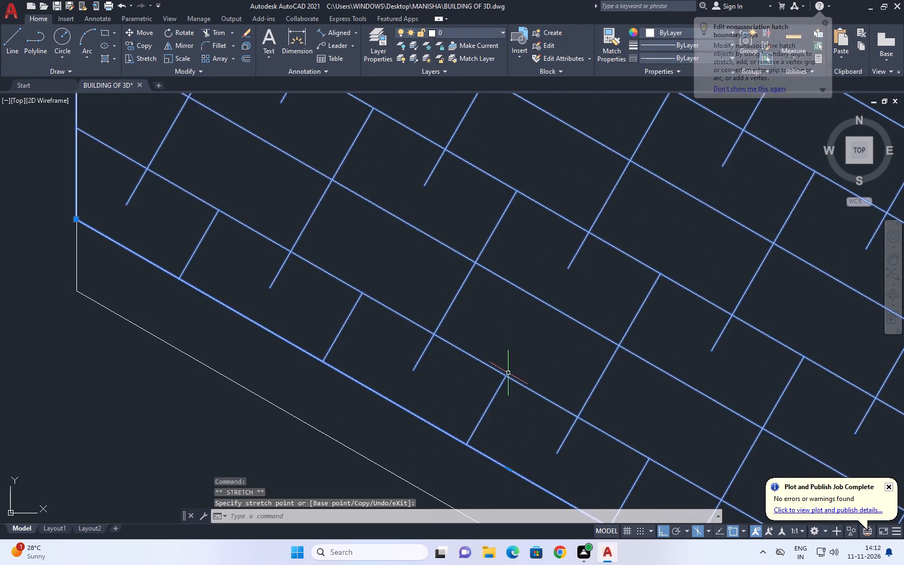
Stretch the hatch's lower corner near the entrance step to the intersection of the base line and vertical wall line.
{"action": "scroll", "coordinate": [507, 364], "scroll_direction": "down", "scroll_amount": 5}
{"action": "scroll", "coordinate": [607, 457], "scroll_direction": "up", "scroll_amount": 6}
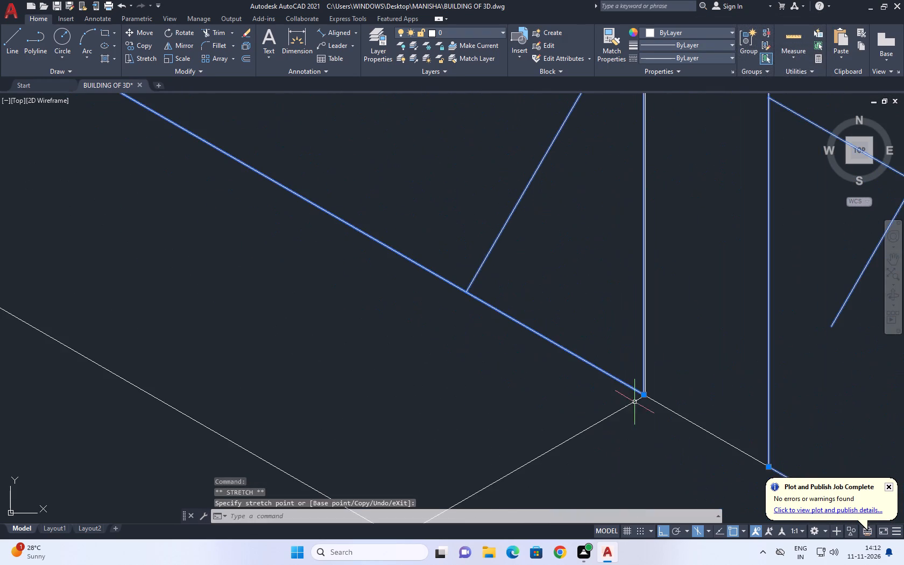
{"action": "scroll", "coordinate": [641, 383], "scroll_direction": "up", "scroll_amount": 6}
{"action": "middle_click_drag", "start_coordinate": [664, 471], "coordinate": [604, 333]}
{"action": "scroll", "coordinate": [604, 333], "scroll_direction": "up", "scroll_amount": 1}
{"action": "middle_click_drag", "start_coordinate": [621, 491], "coordinate": [567, 242]}
{"action": "left_click", "coordinate": [549, 267]}
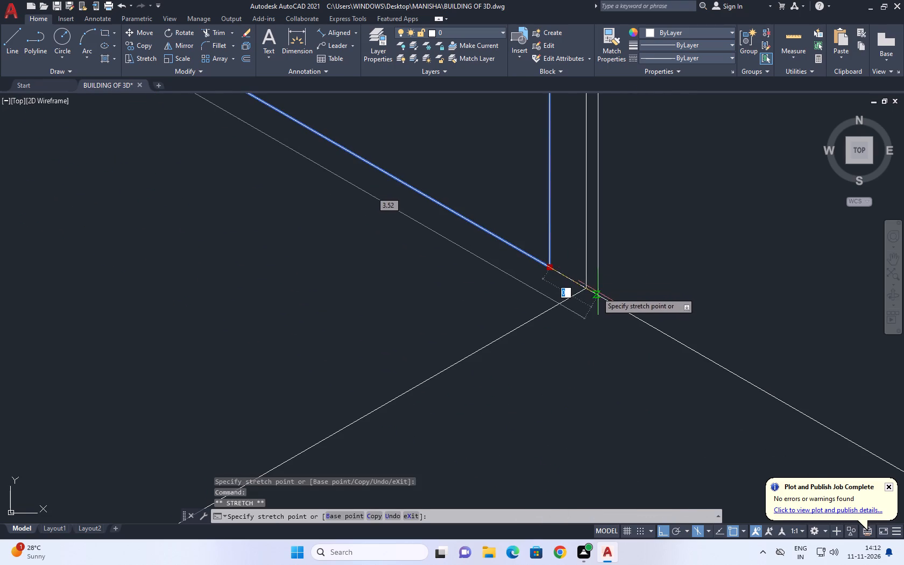
{"action": "left_click", "coordinate": [587, 286]}
Stretch the hatch's lower outer corner onto the building's outer vertical edge at the base line.
{"action": "scroll", "coordinate": [593, 291], "scroll_direction": "down", "scroll_amount": 3}
{"action": "scroll", "coordinate": [635, 357], "scroll_direction": "down", "scroll_amount": 5}
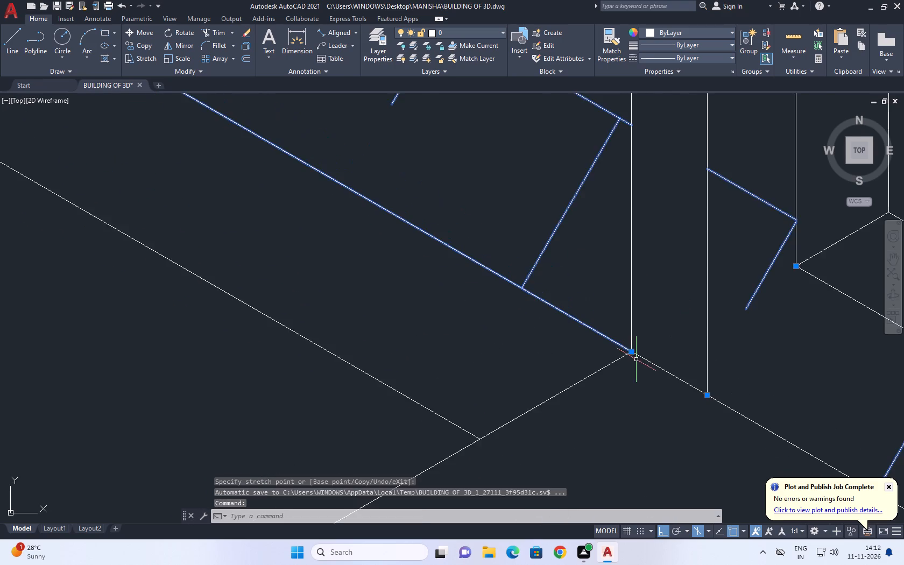
{"action": "scroll", "coordinate": [636, 359], "scroll_direction": "down", "scroll_amount": 4}
{"action": "middle_click_drag", "start_coordinate": [313, 194], "coordinate": [378, 378]}
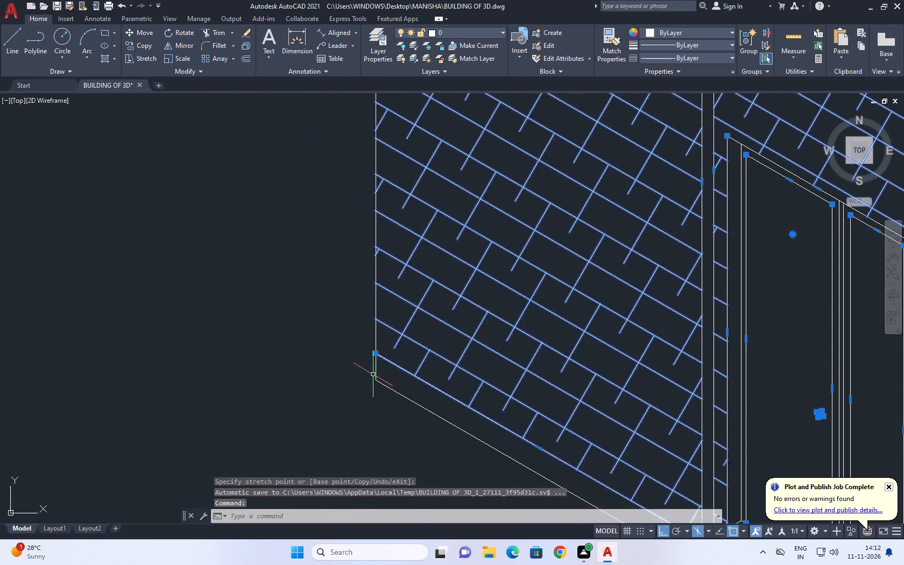
{"action": "scroll", "coordinate": [372, 369], "scroll_direction": "up", "scroll_amount": 6}
{"action": "scroll", "coordinate": [379, 299], "scroll_direction": "up", "scroll_amount": 3}
{"action": "middle_click_drag", "start_coordinate": [418, 281], "coordinate": [418, 326]}
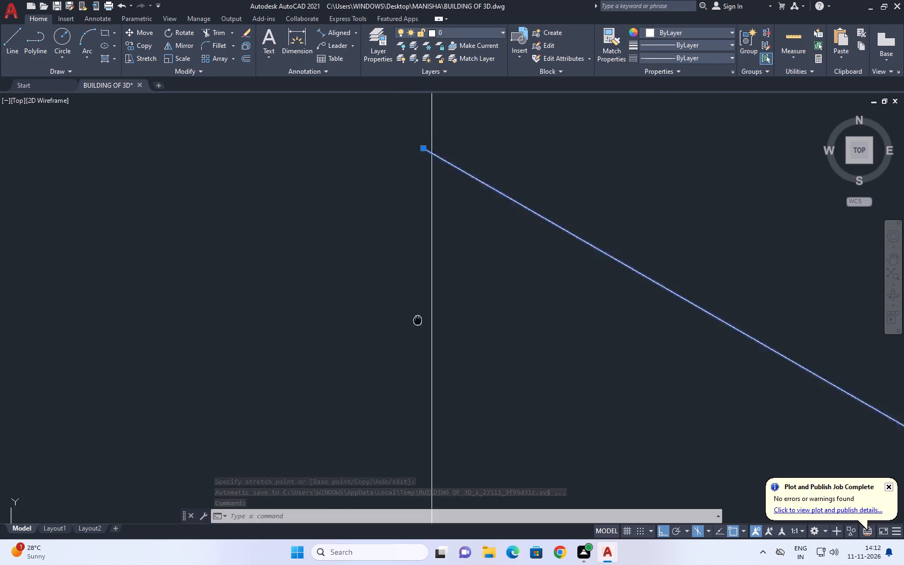
{"action": "middle_click_drag", "start_coordinate": [418, 326], "coordinate": [402, 449]}
{"action": "scroll", "coordinate": [387, 292], "scroll_direction": "up", "scroll_amount": 3}
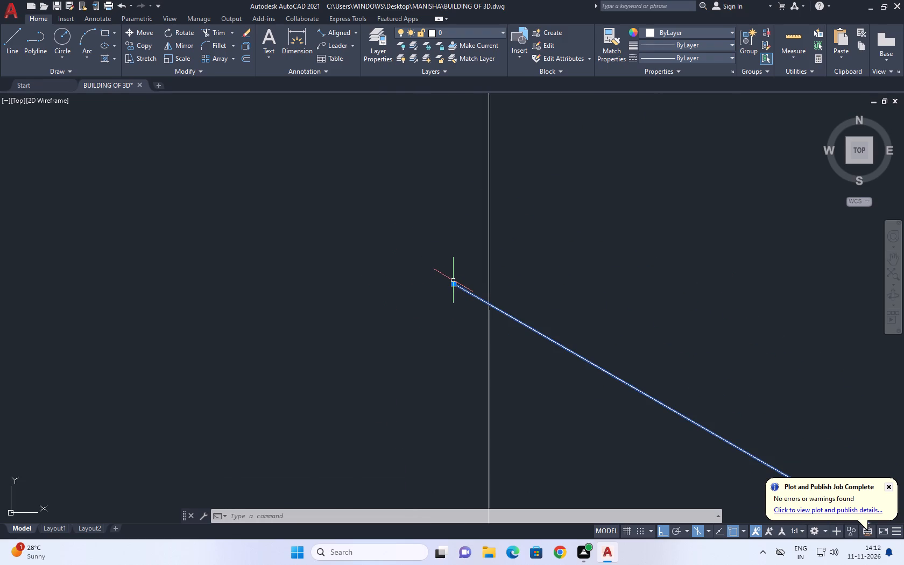
{"action": "left_click", "coordinate": [453, 282]}
{"action": "left_click", "coordinate": [493, 305]}
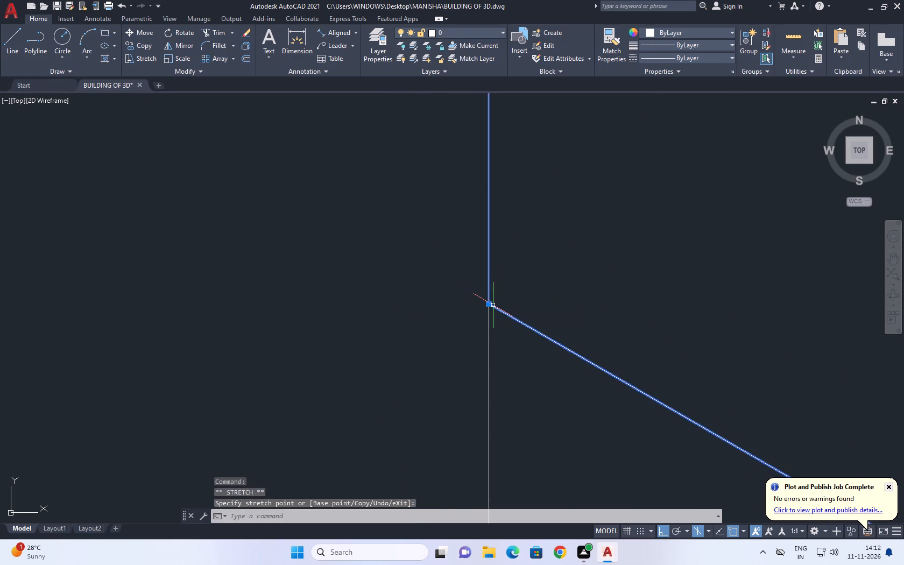
Examine the hatch's fit along the building's outer vertical edge, clear the selection, and review the whole front wall.
{"action": "scroll", "coordinate": [493, 305], "scroll_direction": "up", "scroll_amount": 6}
{"action": "scroll", "coordinate": [385, 264], "scroll_direction": "up", "scroll_amount": 3}
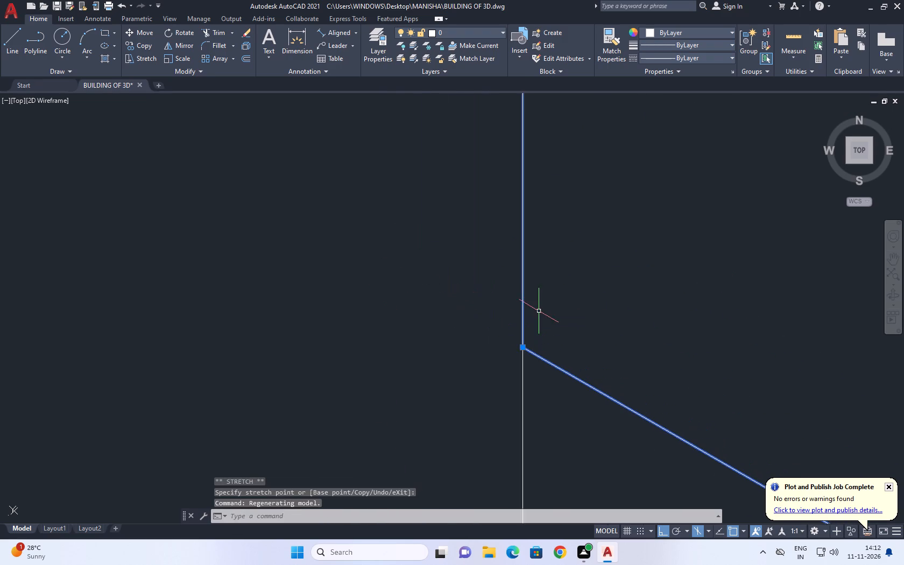
{"action": "scroll", "coordinate": [539, 312], "scroll_direction": "up", "scroll_amount": 3}
{"action": "scroll", "coordinate": [540, 312], "scroll_direction": "down", "scroll_amount": 17}
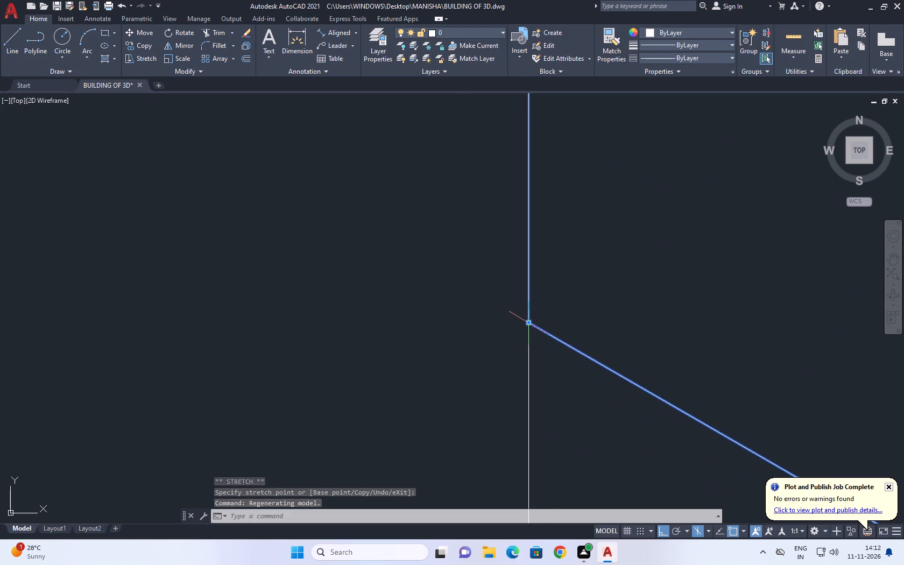
{"action": "scroll", "coordinate": [528, 322], "scroll_direction": "down", "scroll_amount": 8}
{"action": "middle_click_drag", "start_coordinate": [523, 272], "coordinate": [513, 475]}
{"action": "middle_click_drag", "start_coordinate": [496, 272], "coordinate": [496, 279]}
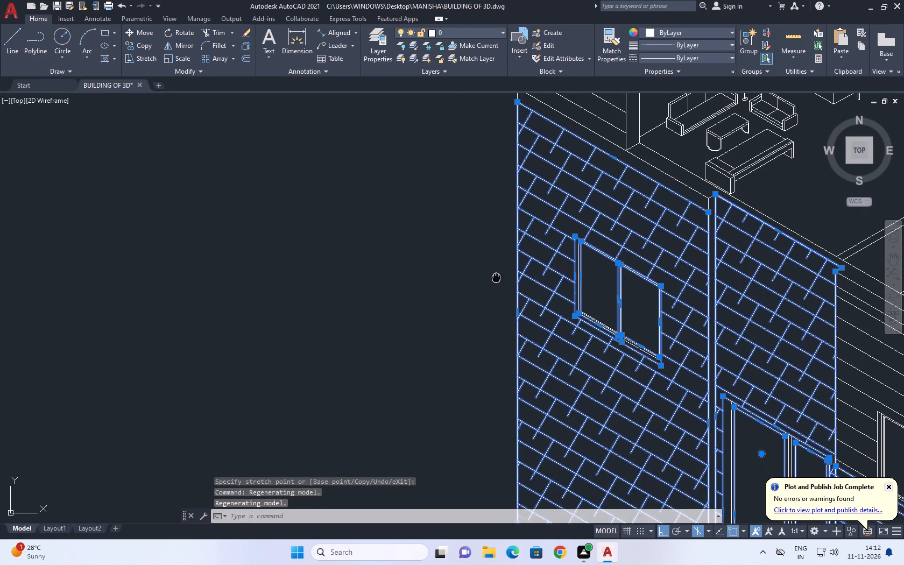
{"action": "middle_click_drag", "start_coordinate": [496, 279], "coordinate": [497, 313]}
{"action": "scroll", "coordinate": [495, 306], "scroll_direction": "up", "scroll_amount": 3}
{"action": "middle_click_drag", "start_coordinate": [600, 370], "coordinate": [533, 253]}
{"action": "scroll", "coordinate": [585, 354], "scroll_direction": "up", "scroll_amount": 1}
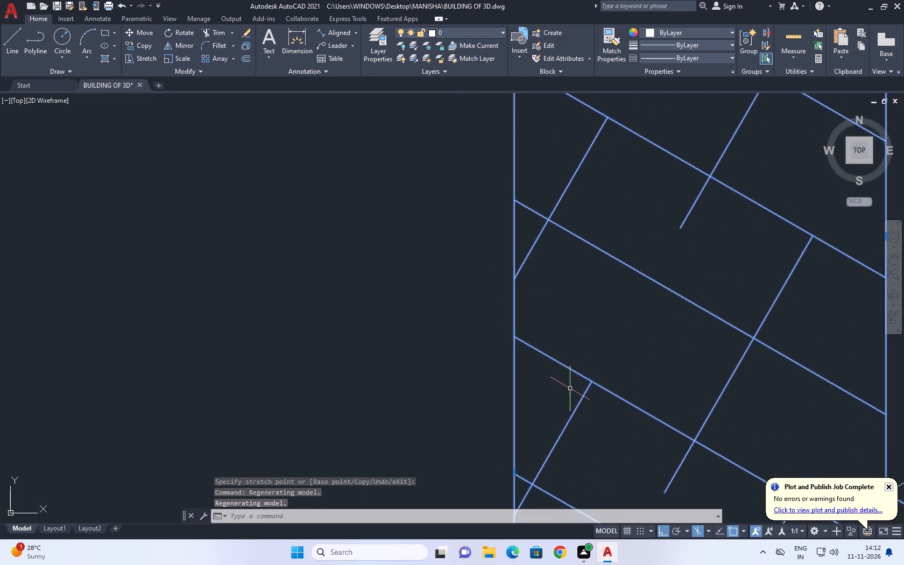
{"action": "middle_click_drag", "start_coordinate": [524, 416], "coordinate": [480, 214]}
{"action": "scroll", "coordinate": [472, 339], "scroll_direction": "up", "scroll_amount": 3}
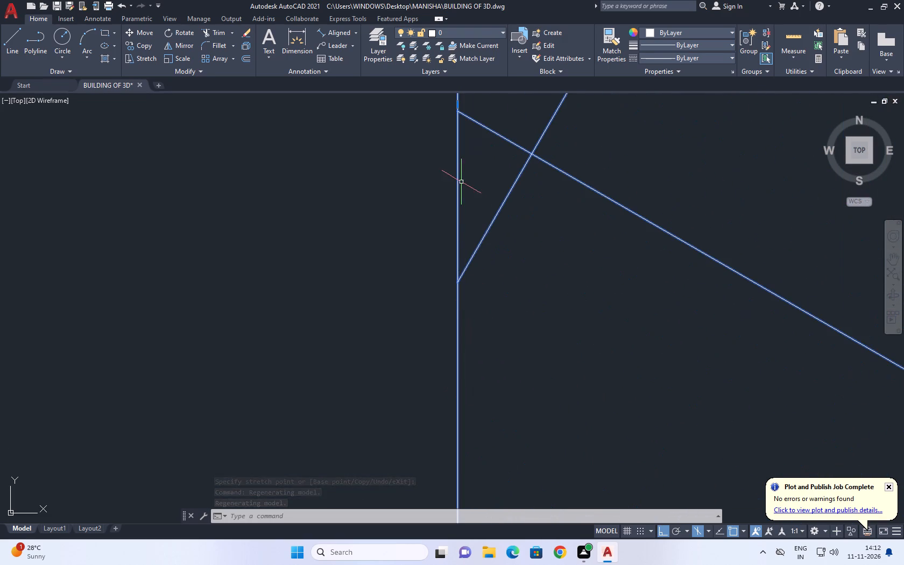
{"action": "middle_click_drag", "start_coordinate": [462, 181], "coordinate": [497, 354]}
{"action": "scroll", "coordinate": [488, 283], "scroll_direction": "up", "scroll_amount": 10}
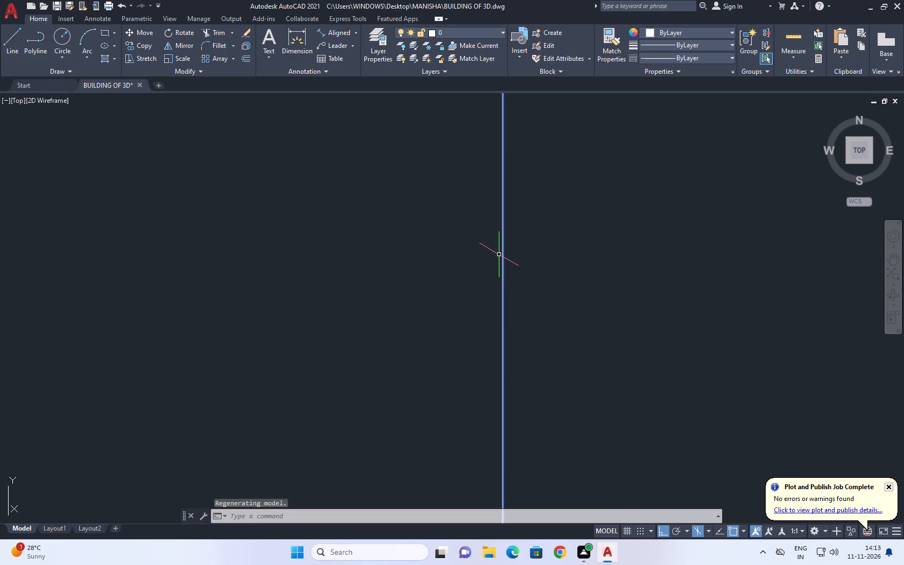
{"action": "middle_click_drag", "start_coordinate": [501, 273], "coordinate": [485, 368]}
{"action": "right_click", "coordinate": [532, 285]}
{"action": "left_click", "coordinate": [561, 455]}
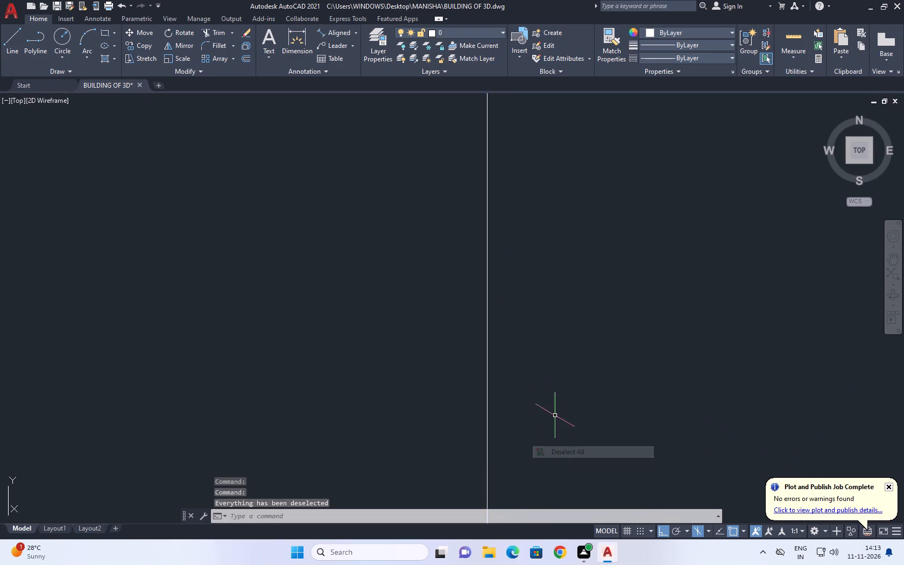
{"action": "scroll", "coordinate": [511, 303], "scroll_direction": "down", "scroll_amount": 17}
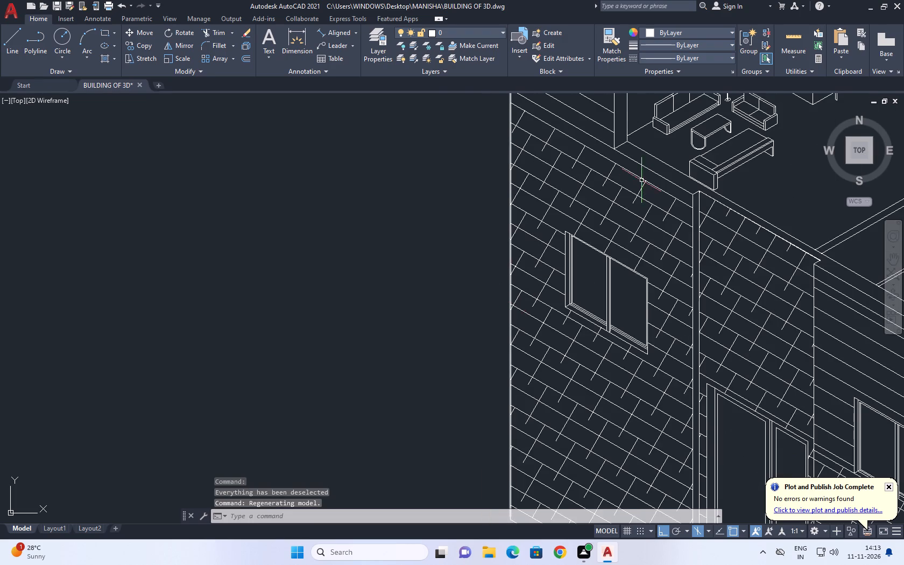
{"action": "middle_click_drag", "start_coordinate": [625, 206], "coordinate": [490, 253]}
{"action": "middle_click_drag", "start_coordinate": [640, 354], "coordinate": [491, 356]}
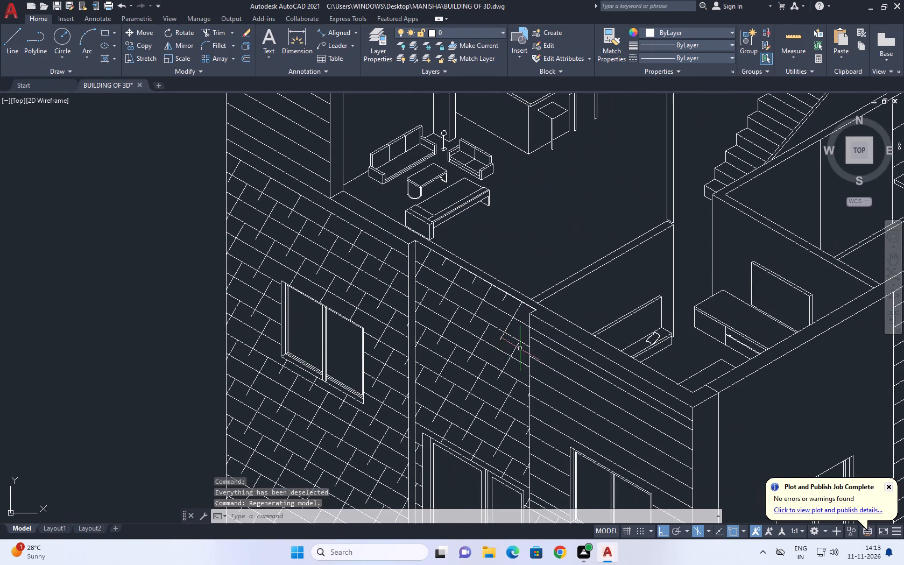
{"action": "scroll", "coordinate": [698, 180], "scroll_direction": "down", "scroll_amount": 1}
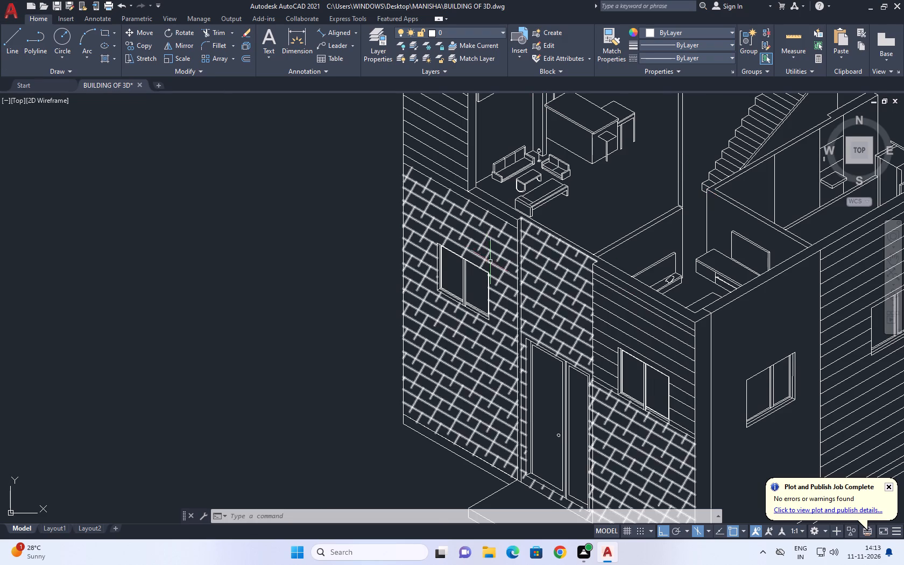
Select the front wall's brick-like hatch to examine its boundary around the window and entrance door, and clear the selection.
{"action": "middle_click_drag", "start_coordinate": [509, 277], "coordinate": [459, 277]}
{"action": "scroll", "coordinate": [493, 309], "scroll_direction": "up", "scroll_amount": 3}
{"action": "left_click", "coordinate": [539, 287]}
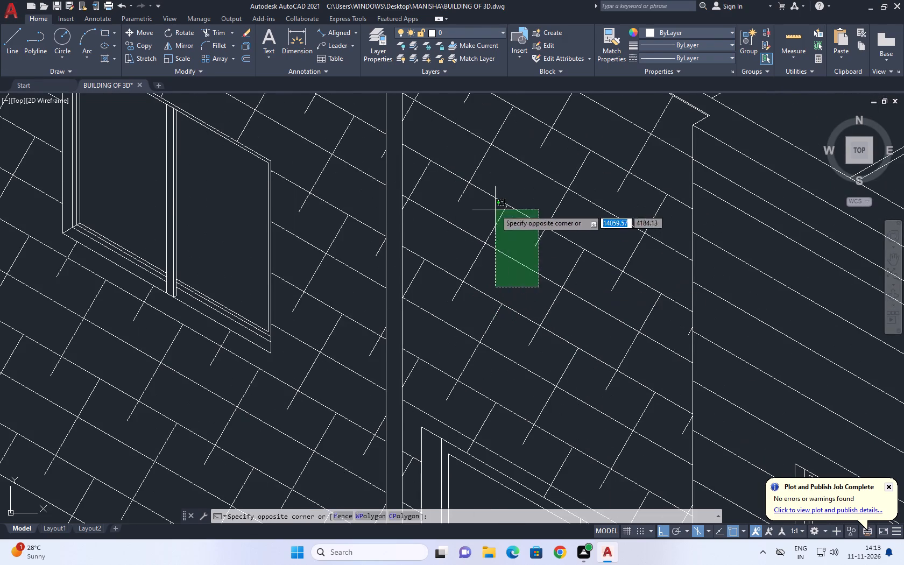
{"action": "left_click", "coordinate": [492, 201]}
{"action": "scroll", "coordinate": [482, 203], "scroll_direction": "down", "scroll_amount": 3}
{"action": "middle_click_drag", "start_coordinate": [484, 220], "coordinate": [494, 277]}
{"action": "scroll", "coordinate": [485, 223], "scroll_direction": "up", "scroll_amount": 1}
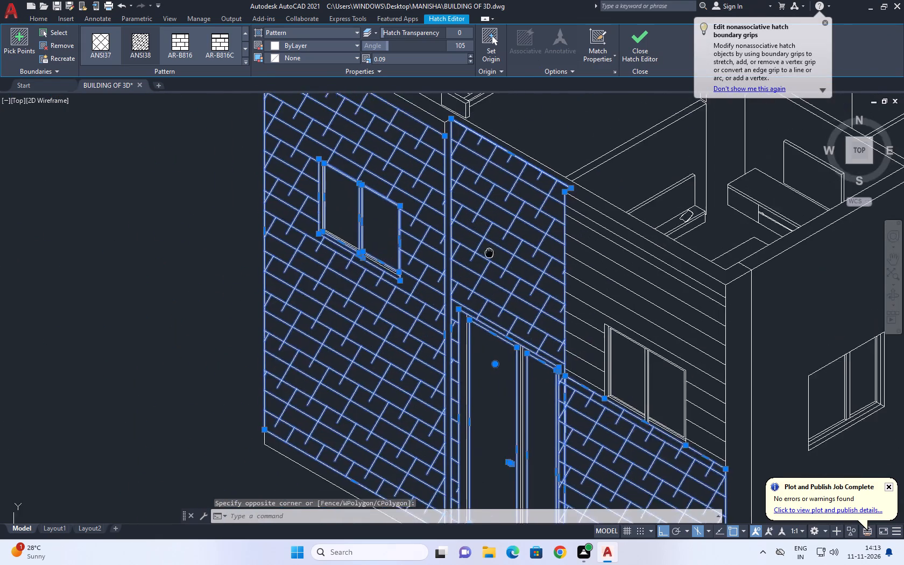
{"action": "middle_click_drag", "start_coordinate": [494, 277], "coordinate": [509, 327]}
{"action": "right_click", "coordinate": [562, 183]}
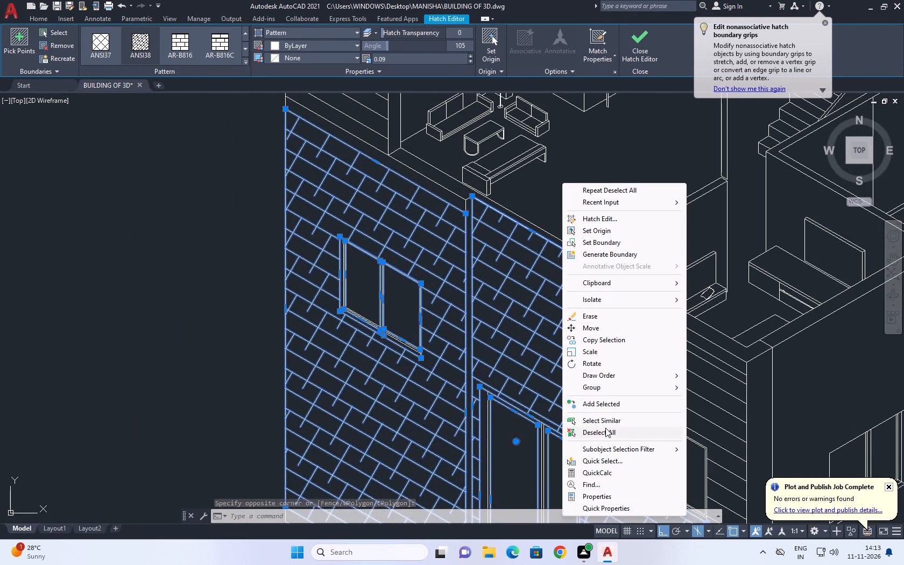
{"action": "left_click", "coordinate": [605, 428]}
Review the hatched outer walls, the interior rooms and the staircase, ending with the whole isometric building in view.
{"action": "scroll", "coordinate": [523, 284], "scroll_direction": "down", "scroll_amount": 2}
{"action": "middle_click_drag", "start_coordinate": [563, 258], "coordinate": [562, 260]}
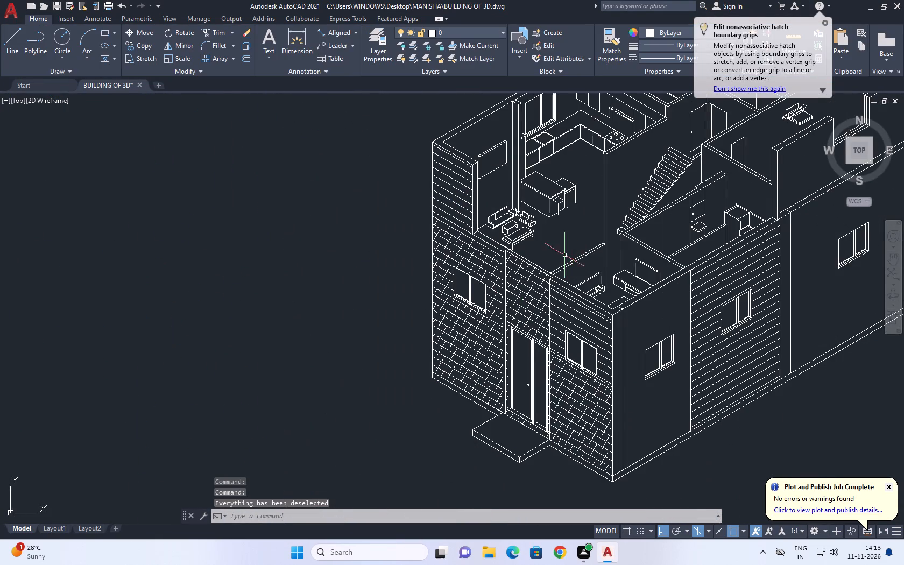
{"action": "middle_click_drag", "start_coordinate": [562, 260], "coordinate": [420, 322]}
{"action": "scroll", "coordinate": [420, 322], "scroll_direction": "up", "scroll_amount": 1}
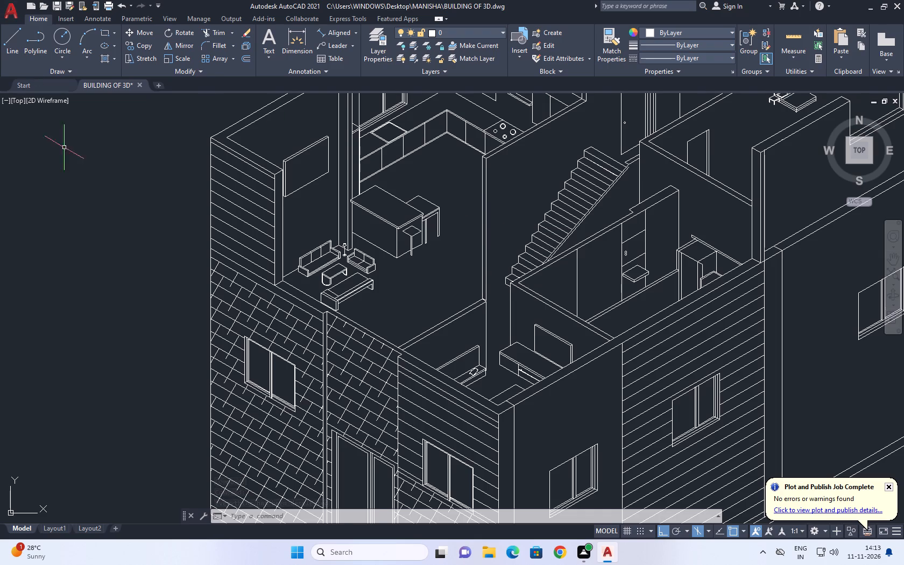
{"action": "scroll", "coordinate": [88, 302], "scroll_direction": "down", "scroll_amount": 1}
{"action": "scroll", "coordinate": [255, 257], "scroll_direction": "up", "scroll_amount": 1}
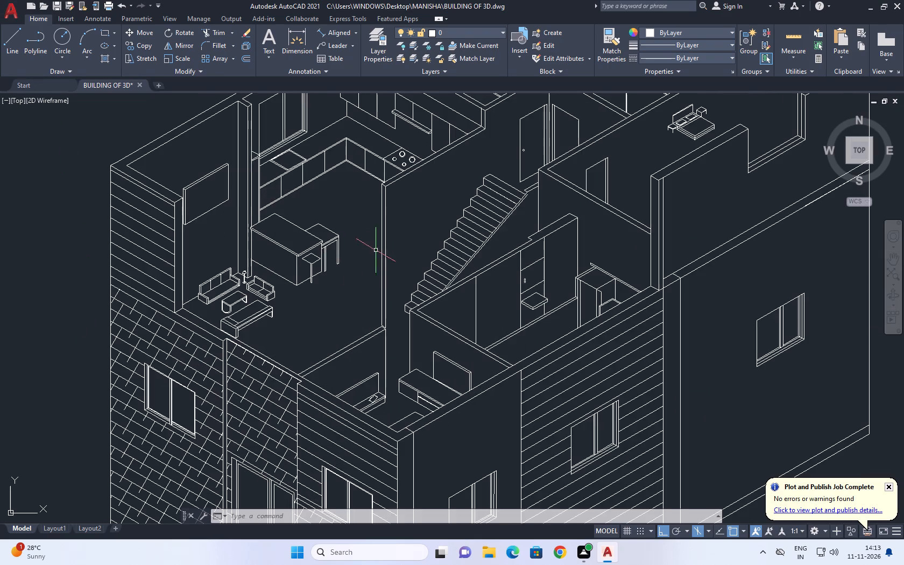
{"action": "middle_click_drag", "start_coordinate": [512, 224], "coordinate": [317, 231]}
{"action": "scroll", "coordinate": [317, 231], "scroll_direction": "down", "scroll_amount": 2}
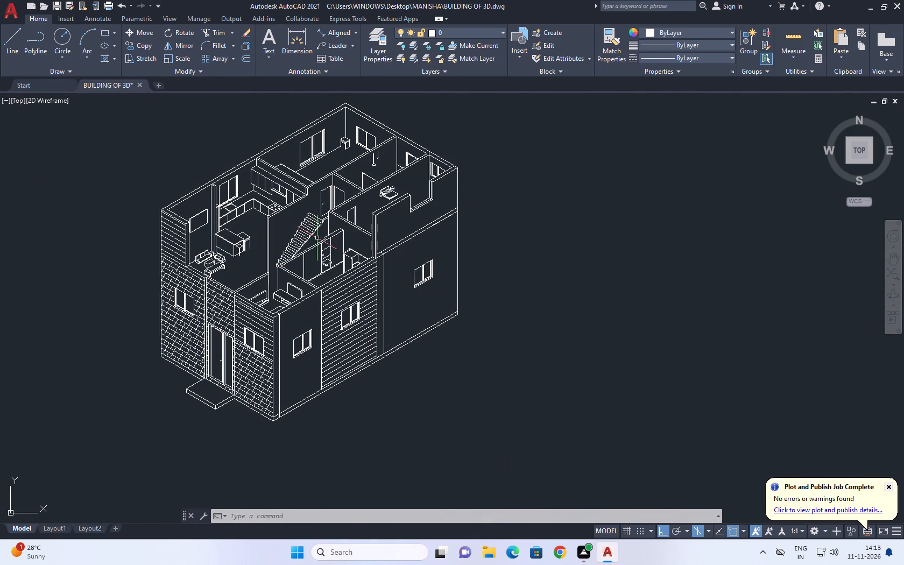
{"action": "middle_click_drag", "start_coordinate": [261, 200], "coordinate": [327, 251]}
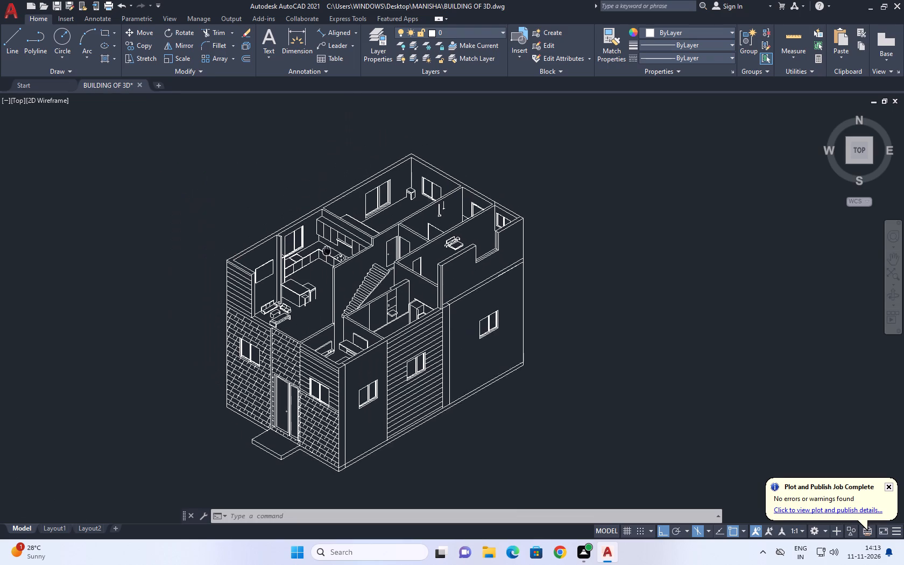
{"action": "middle_click_drag", "start_coordinate": [327, 251], "coordinate": [325, 256]}
Save the drawing as BUILDING OF 3D in AutoCAD 2018 Drawing format, replacing the existing file in the same folder.
{"action": "left_click", "coordinate": [15, 12]}
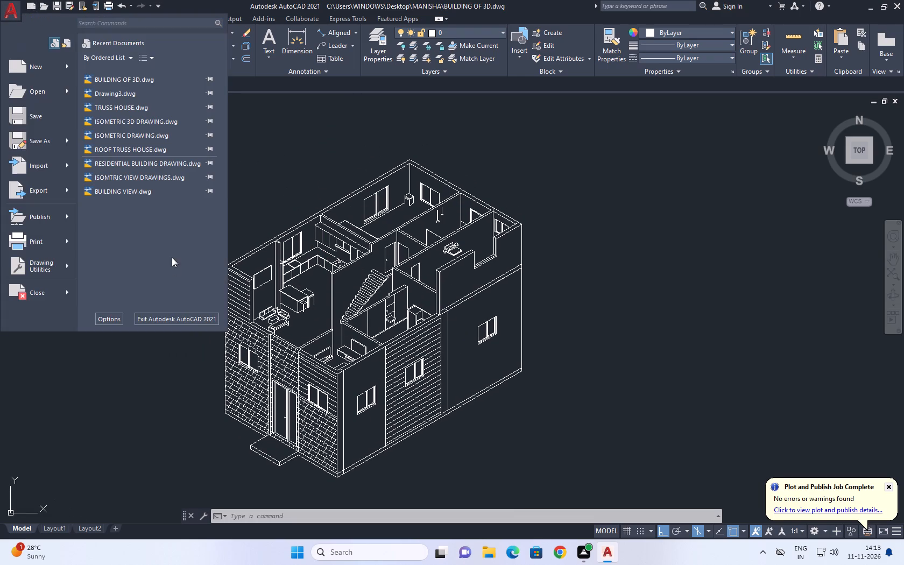
{"action": "left_click", "coordinate": [41, 145]}
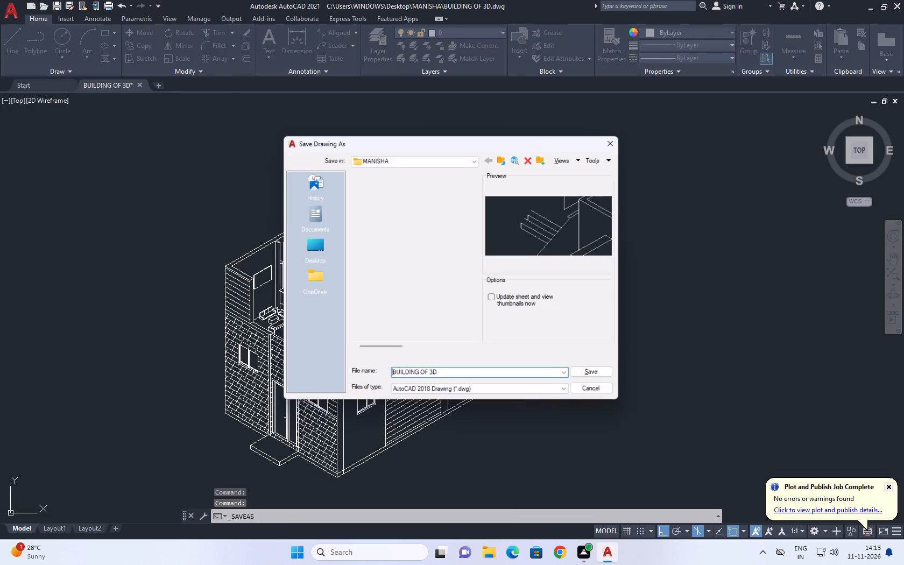
{"action": "left_click", "coordinate": [594, 376]}
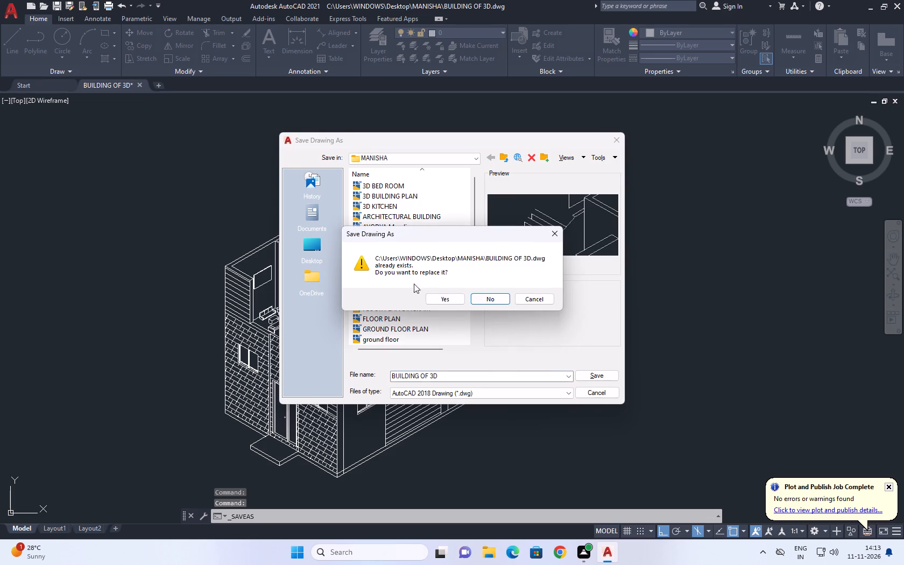
{"action": "left_click", "coordinate": [447, 299]}
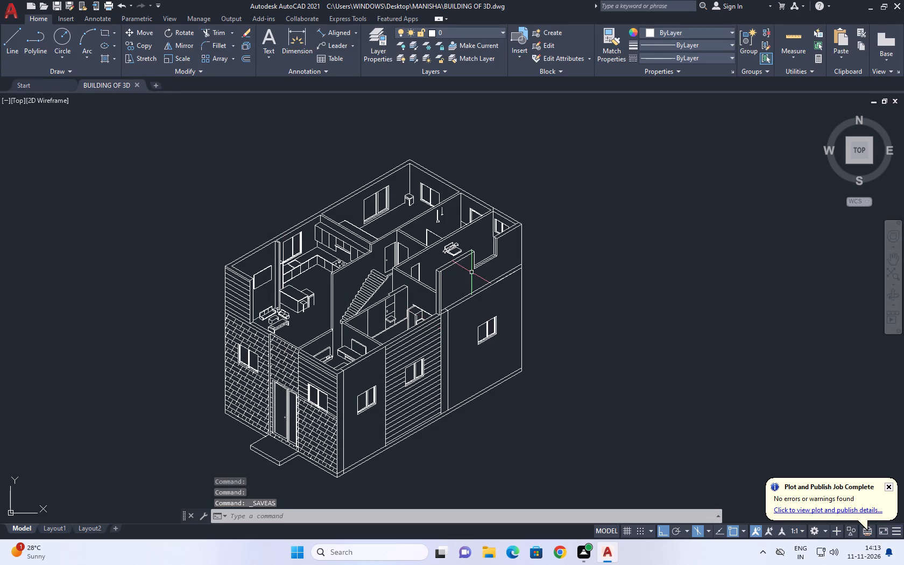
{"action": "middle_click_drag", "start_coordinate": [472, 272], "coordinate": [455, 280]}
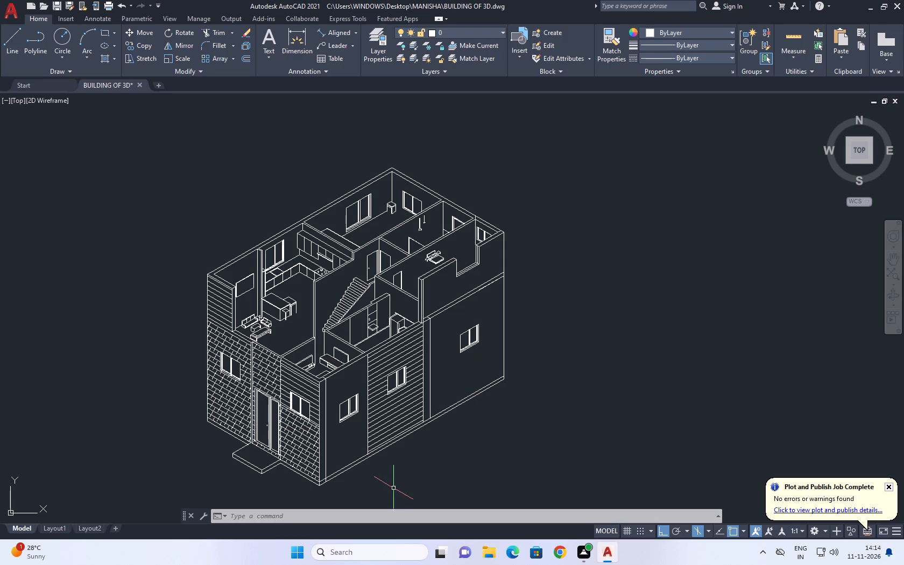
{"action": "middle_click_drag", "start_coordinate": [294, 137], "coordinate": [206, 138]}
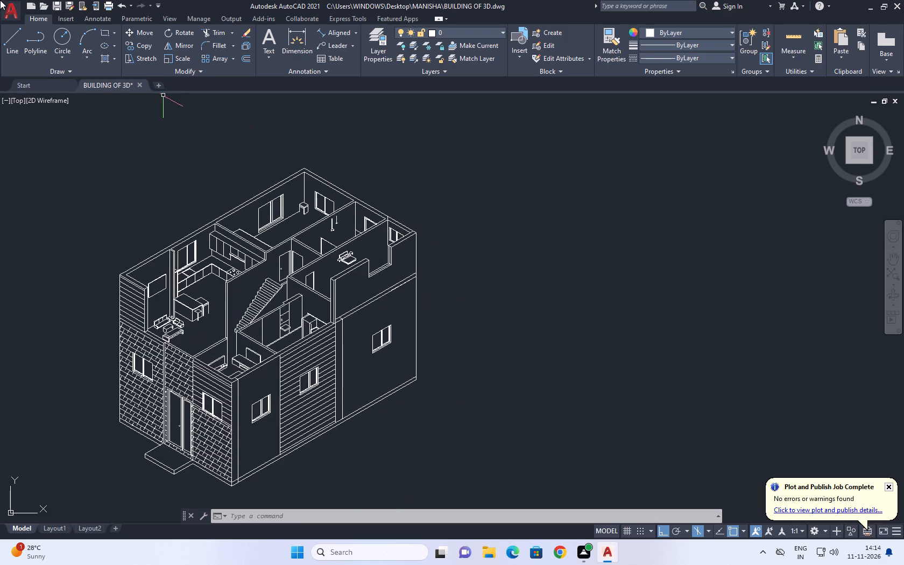